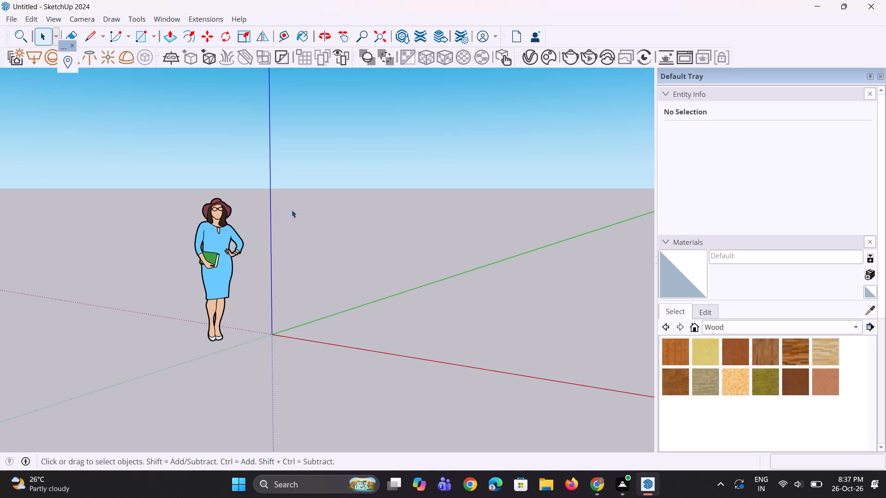
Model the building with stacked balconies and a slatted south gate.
Draw a 50' by 50' rectangle on the ground plane, away from the origin beside the red axis.
{"action": "scroll", "coordinate": [164, 401], "scroll_direction": "down", "scroll_amount": 10}
{"action": "middle_click_drag", "start_coordinate": [193, 326], "coordinate": [331, 366]}
{"action": "scroll", "coordinate": [338, 356], "scroll_direction": "up", "scroll_amount": 3}
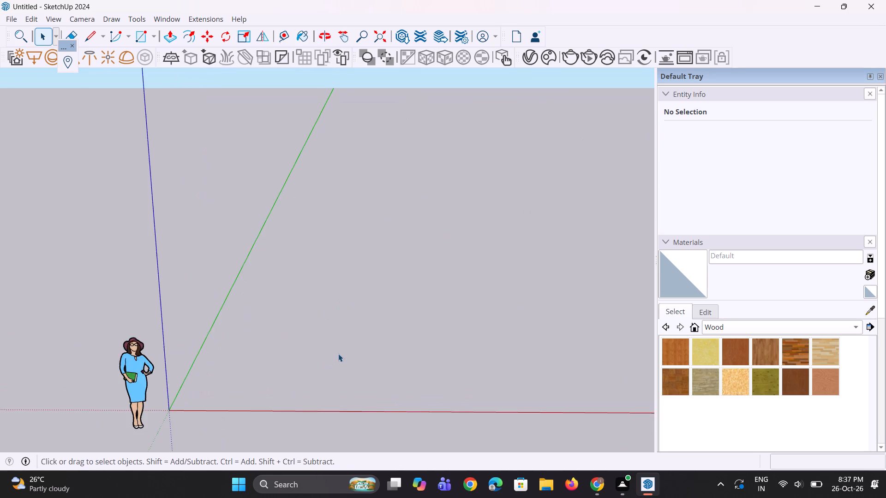
{"action": "scroll", "coordinate": [338, 354], "scroll_direction": "up", "scroll_amount": 3}
{"action": "key", "text": "r"}
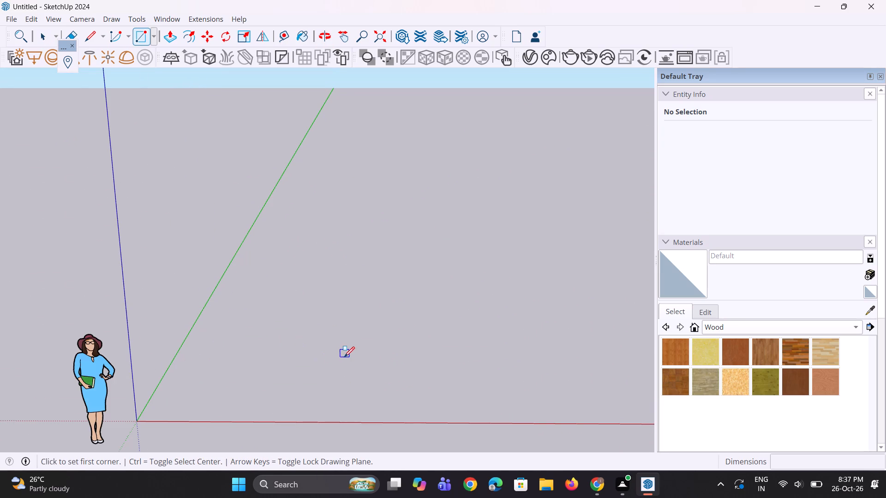
{"action": "left_click", "coordinate": [348, 358]}
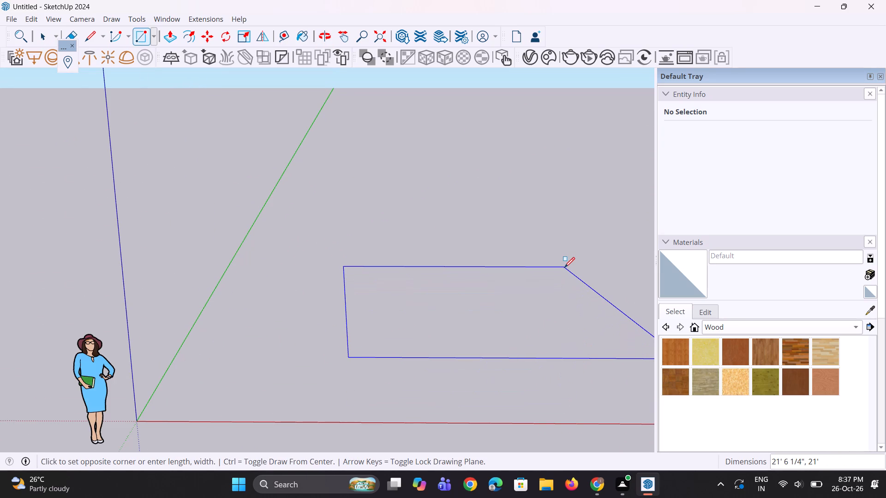
{"action": "type", "text": "50"}
{"action": "type", "text": "',5'"}
{"action": "key", "text": "Return"}
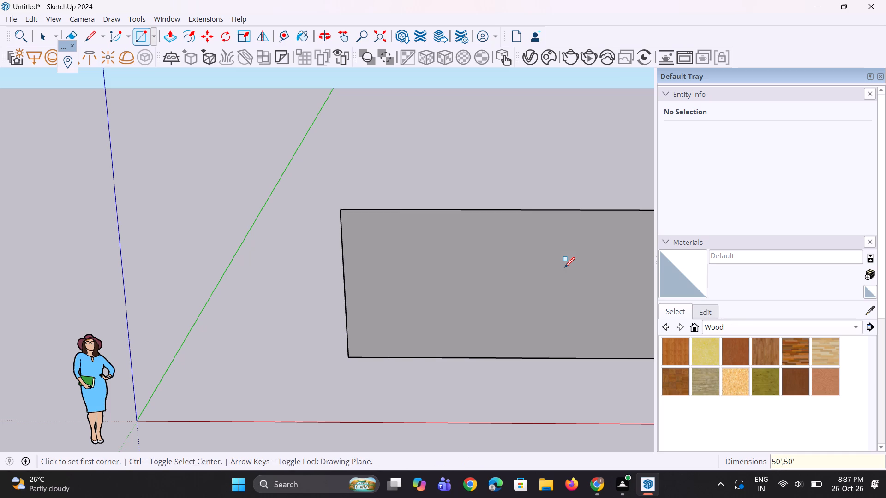
Push/Pull the square face upward 15' to form a box.
{"action": "scroll", "coordinate": [193, 409], "scroll_direction": "down", "scroll_amount": 5}
{"action": "scroll", "coordinate": [152, 359], "scroll_direction": "down", "scroll_amount": 10}
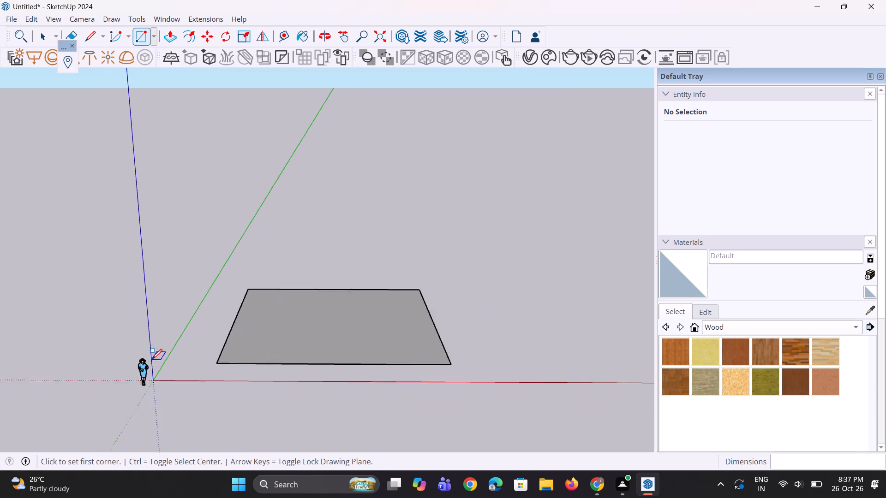
{"action": "scroll", "coordinate": [152, 359], "scroll_direction": "down", "scroll_amount": 1}
{"action": "middle_click_drag", "start_coordinate": [250, 356], "coordinate": [0, 467]}
{"action": "scroll", "coordinate": [230, 355], "scroll_direction": "up", "scroll_amount": 3}
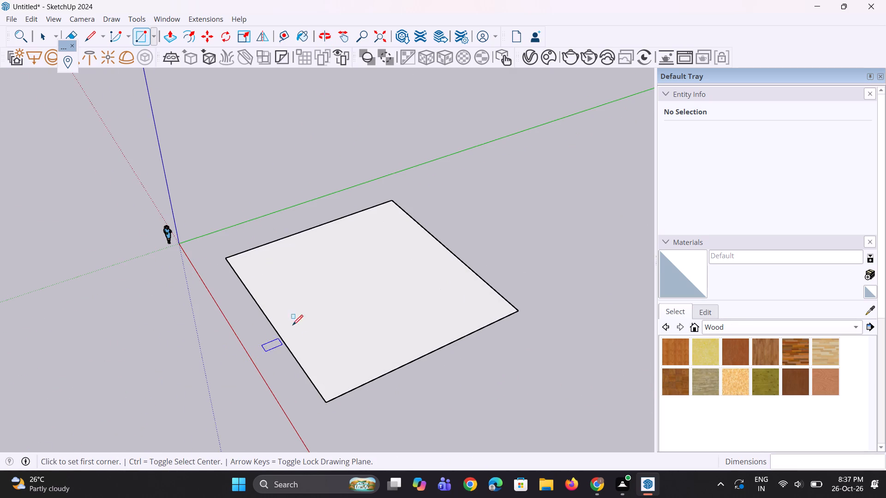
{"action": "key", "text": "p"}
{"action": "left_click", "coordinate": [349, 341]}
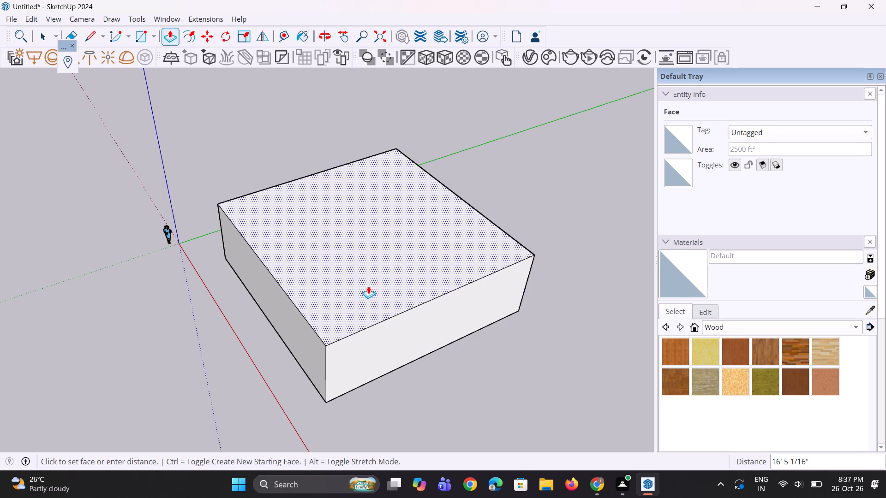
{"action": "type", "text": "15'"}
{"action": "key", "text": "Return"}
Push/Pull the box's top face up about 3' as a new starting face, keeping the dividing edge around the sides.
{"action": "scroll", "coordinate": [263, 341], "scroll_direction": "down", "scroll_amount": 4}
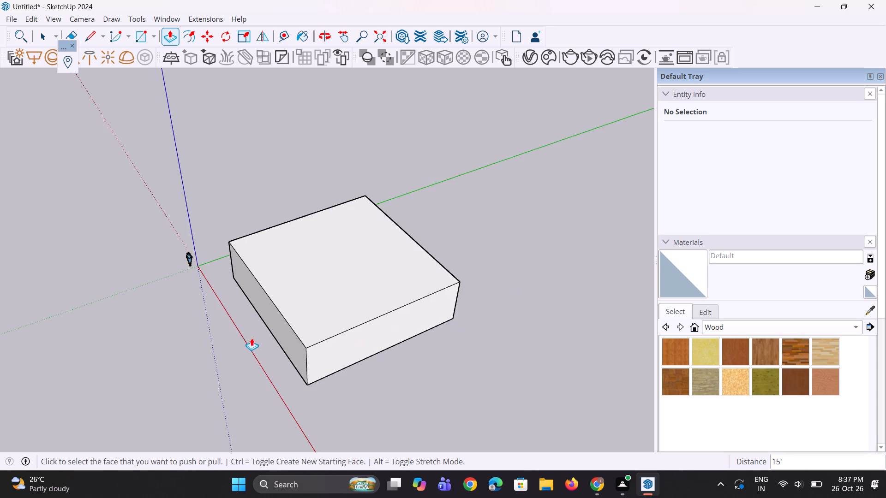
{"action": "middle_click_drag", "start_coordinate": [249, 336], "coordinate": [554, 259]}
{"action": "scroll", "coordinate": [481, 254], "scroll_direction": "up", "scroll_amount": 3}
{"action": "left_click", "coordinate": [403, 256]}
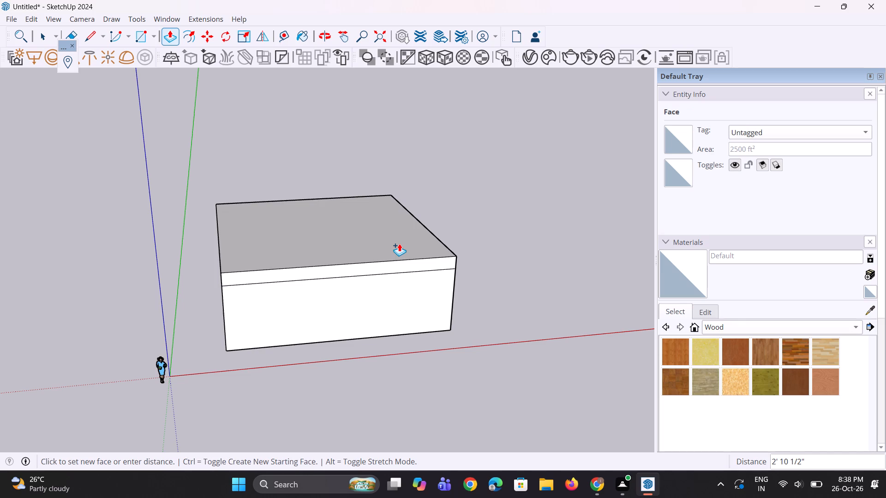
{"action": "left_click", "coordinate": [399, 243]}
Select the entire two-tier box and move it about 49' 5" along the red axis, away from the origin.
{"action": "middle_click_drag", "start_coordinate": [390, 257], "coordinate": [383, 326]}
{"action": "key", "text": "space"}
{"action": "key", "text": "space"}
{"action": "scroll", "coordinate": [332, 324], "scroll_direction": "down", "scroll_amount": 4}
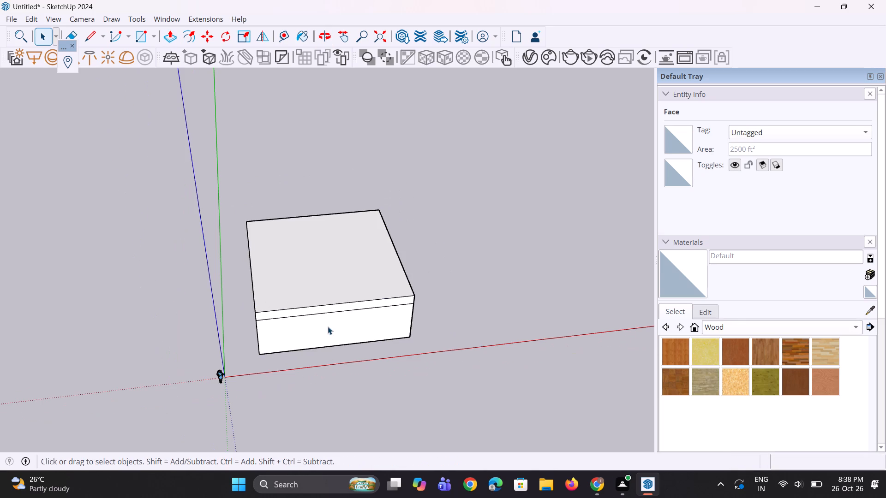
{"action": "left_click_drag", "start_coordinate": [208, 194], "coordinate": [442, 352]}
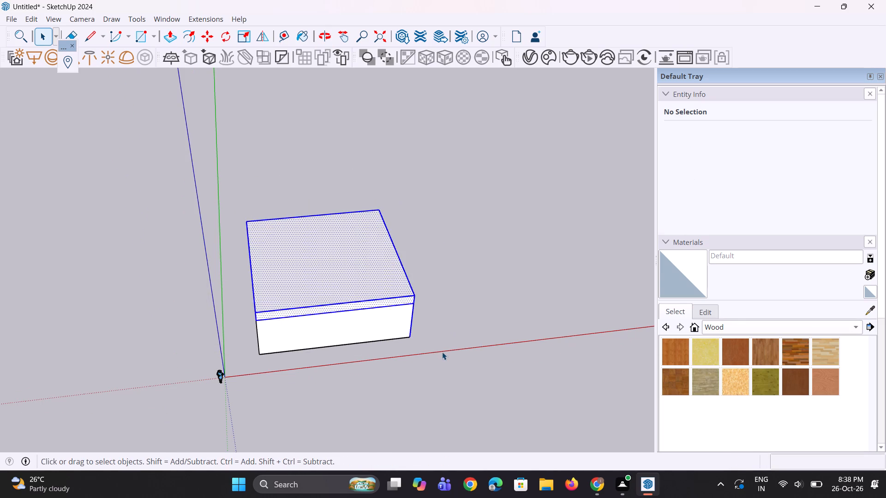
{"action": "middle_click_drag", "start_coordinate": [442, 351], "coordinate": [305, 352]}
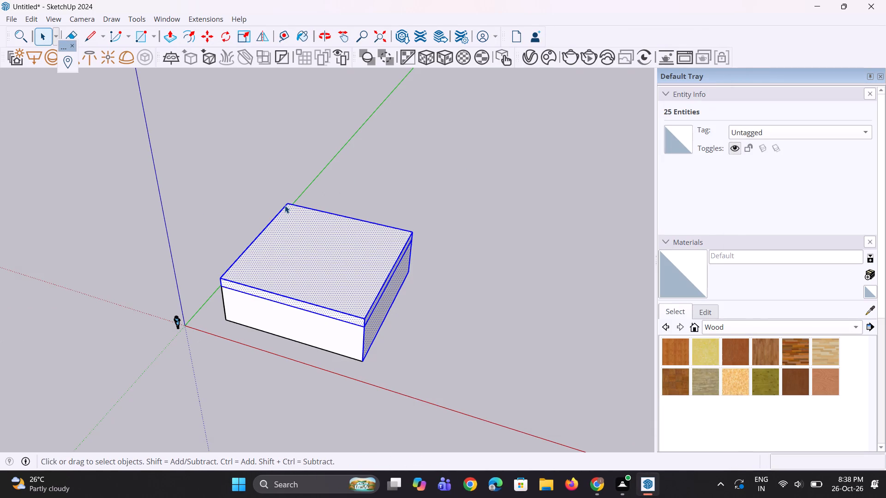
{"action": "left_click_drag", "start_coordinate": [194, 179], "coordinate": [446, 379]}
{"action": "middle_click_drag", "start_coordinate": [383, 340], "coordinate": [436, 321]}
{"action": "scroll", "coordinate": [404, 343], "scroll_direction": "up", "scroll_amount": 2}
{"action": "key", "text": "m"}
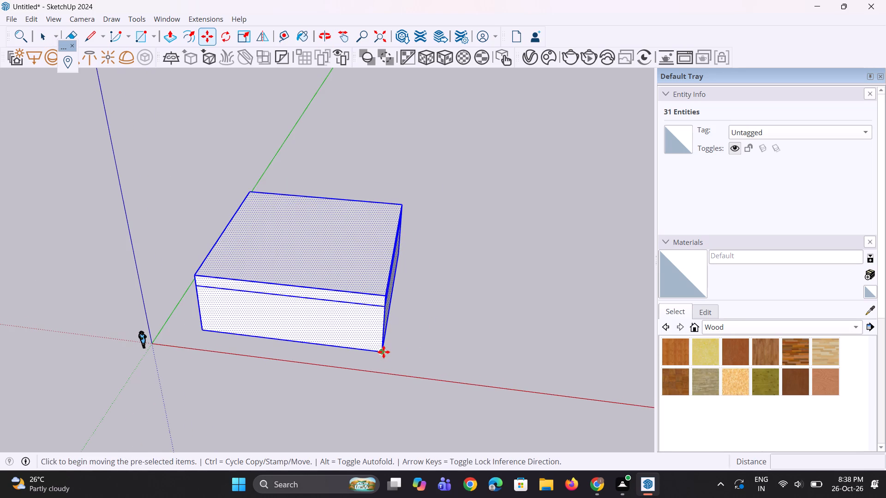
{"action": "left_click", "coordinate": [383, 352]}
{"action": "left_click", "coordinate": [578, 371]}
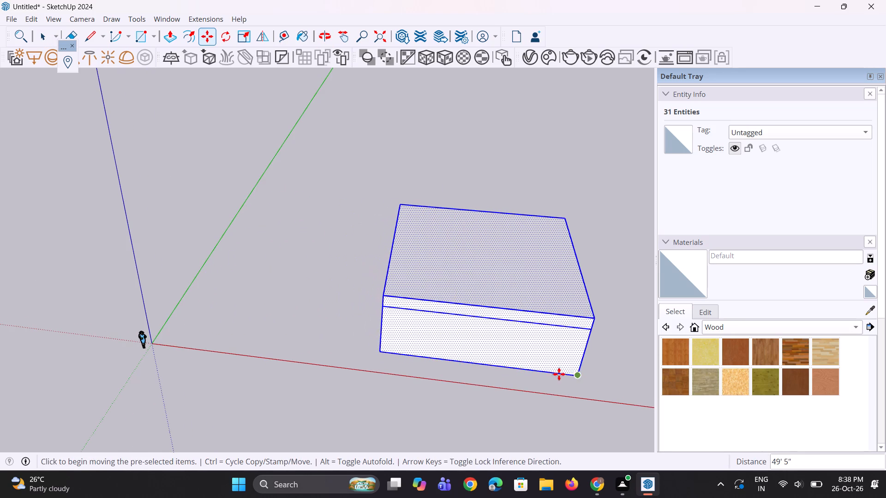
{"action": "scroll", "coordinate": [243, 296], "scroll_direction": "down", "scroll_amount": 5}
{"action": "scroll", "coordinate": [347, 327], "scroll_direction": "down", "scroll_amount": 1}
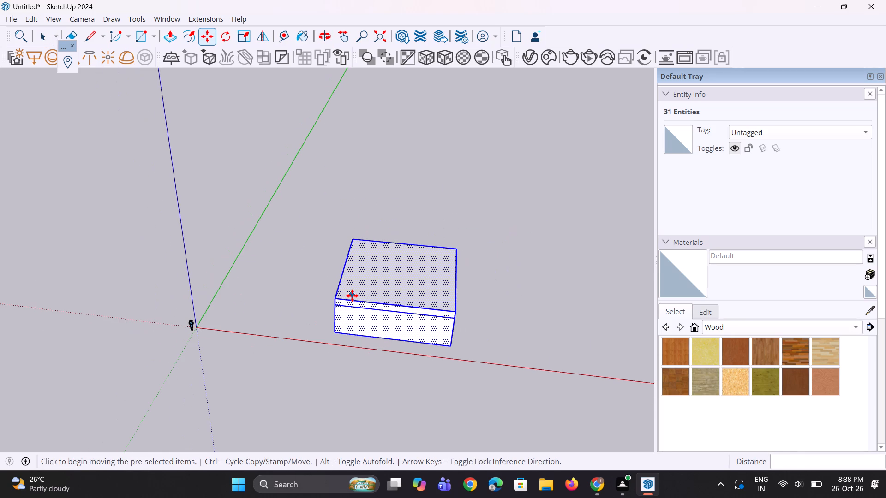
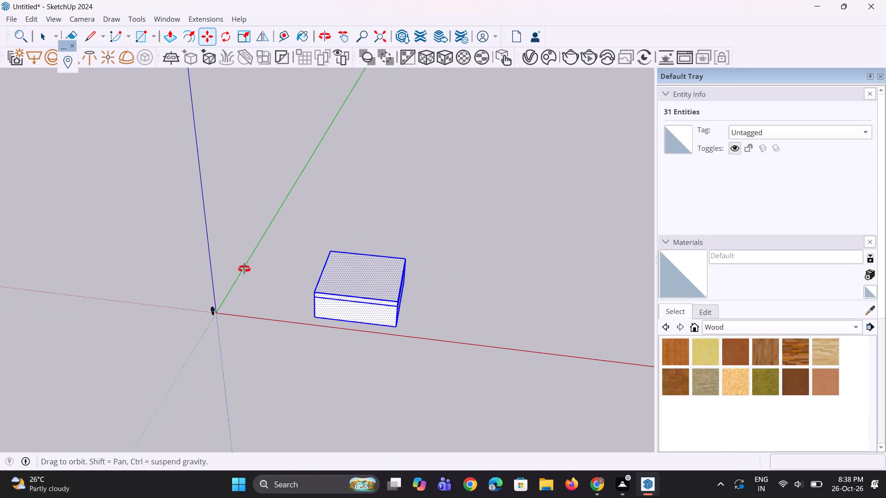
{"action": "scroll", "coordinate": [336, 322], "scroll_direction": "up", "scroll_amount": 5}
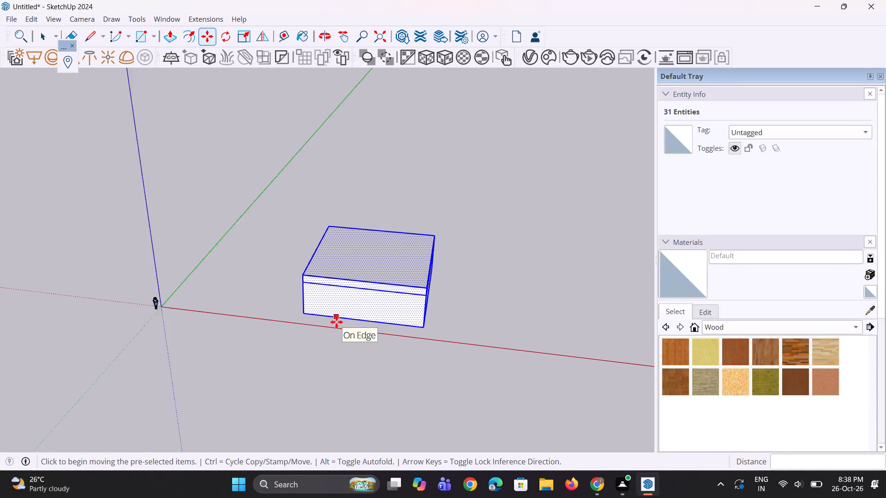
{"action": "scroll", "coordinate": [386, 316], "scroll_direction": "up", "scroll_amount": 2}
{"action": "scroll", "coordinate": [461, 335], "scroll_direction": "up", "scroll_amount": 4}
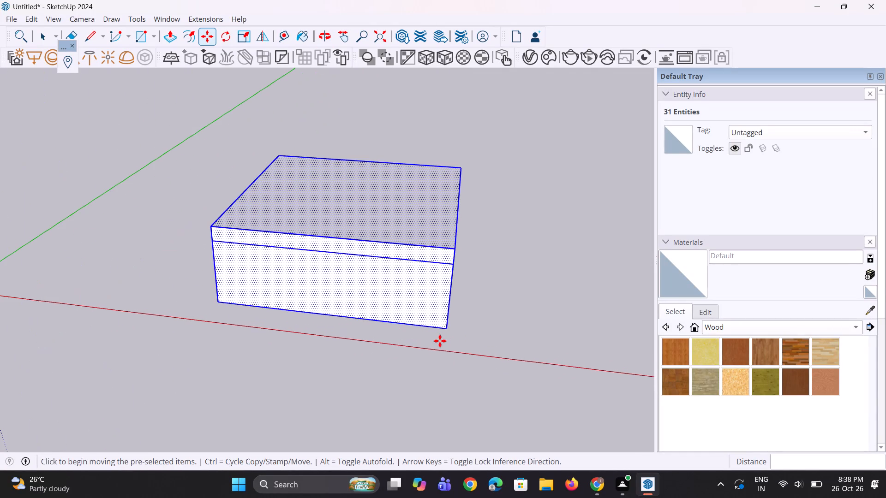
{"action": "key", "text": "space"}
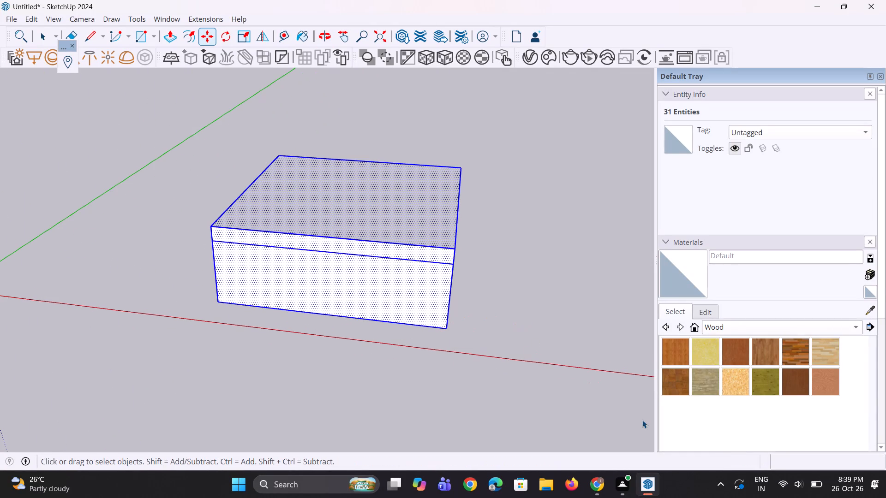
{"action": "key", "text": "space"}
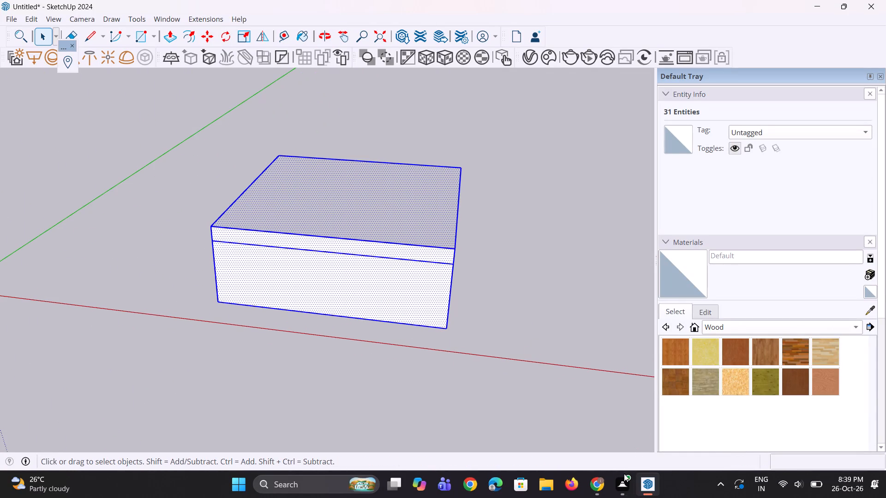
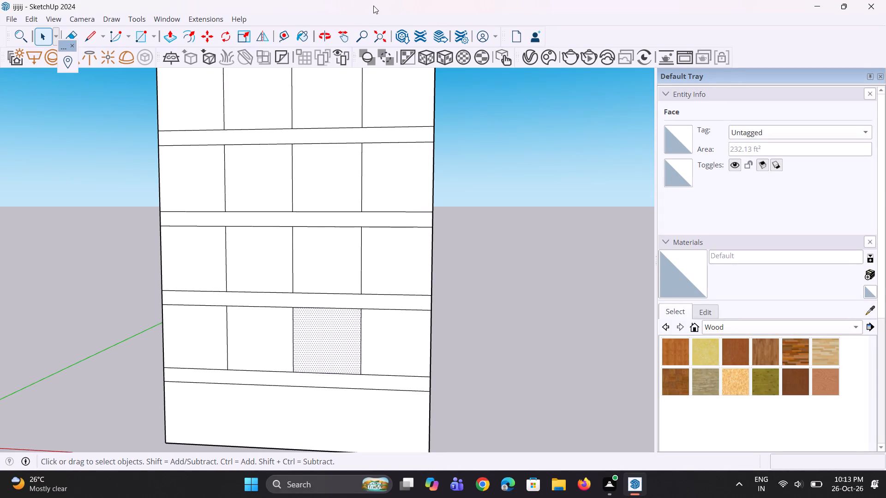
Examine the building's front facade, its panel grid and horizontal storey bands, with the facade panel deselected.
{"action": "scroll", "coordinate": [270, 207], "scroll_direction": "down", "scroll_amount": 4}
{"action": "middle_click_drag", "start_coordinate": [22, 0], "coordinate": [62, 2]}
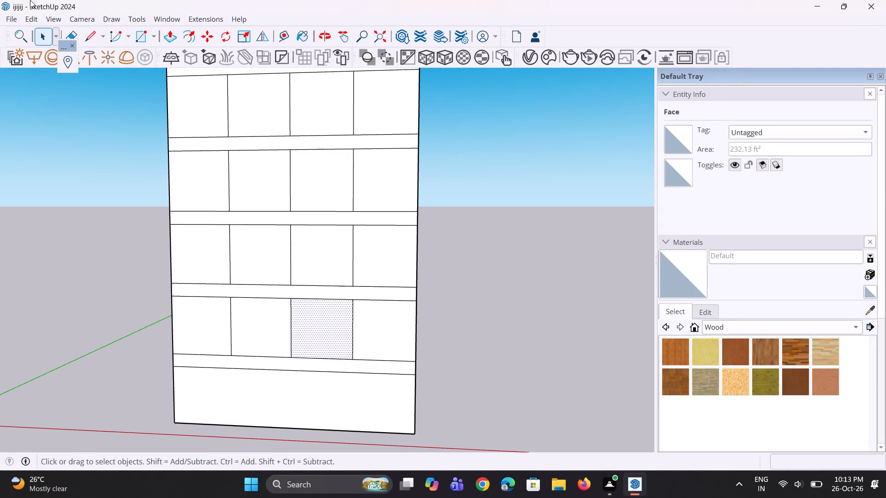
{"action": "scroll", "coordinate": [395, 295], "scroll_direction": "down", "scroll_amount": 5}
{"action": "middle_click_drag", "start_coordinate": [395, 235], "coordinate": [372, 312]}
{"action": "left_click", "coordinate": [463, 368]}
{"action": "scroll", "coordinate": [358, 331], "scroll_direction": "up", "scroll_amount": 4}
{"action": "middle_click_drag", "start_coordinate": [350, 343], "coordinate": [355, 343]}
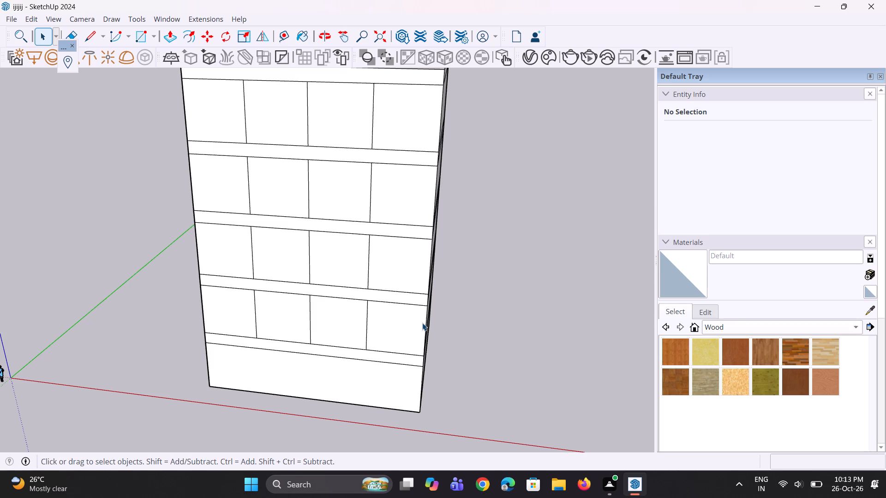
{"action": "scroll", "coordinate": [643, 495], "scroll_direction": "up", "scroll_amount": 1}
{"action": "scroll", "coordinate": [638, 480], "scroll_direction": "down", "scroll_amount": 4}
{"action": "middle_click_drag", "start_coordinate": [616, 459], "coordinate": [645, 462]}
Launch SketchUp 2024 again from the desktop.
{"action": "scroll", "coordinate": [568, 354], "scroll_direction": "up", "scroll_amount": 1}
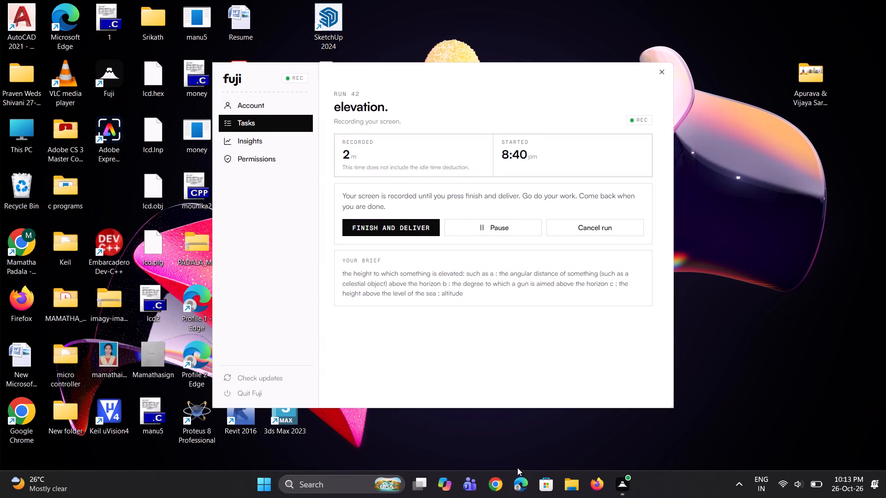
{"action": "left_click", "coordinate": [335, 6]}
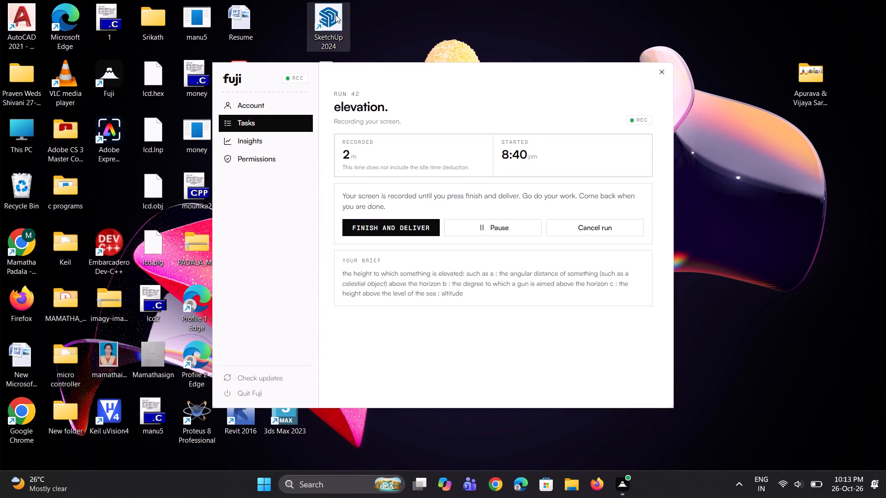
{"action": "double_click", "coordinate": [338, 39]}
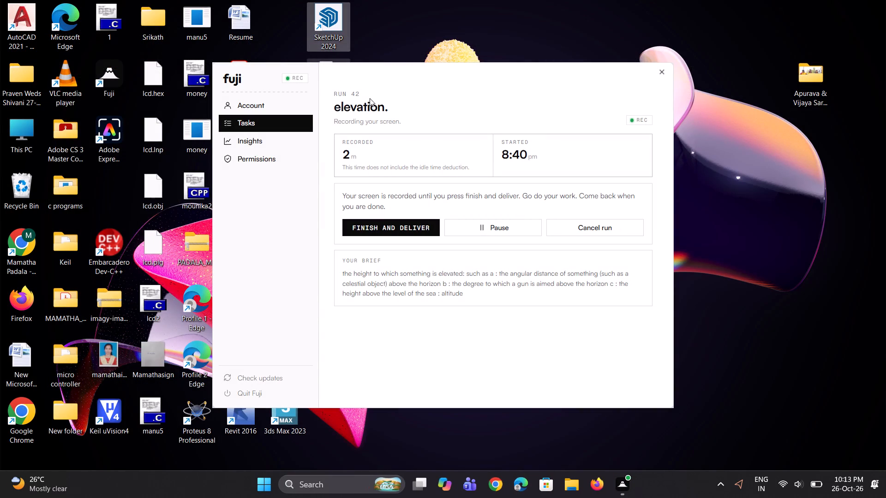
{"action": "scroll", "coordinate": [431, 110], "scroll_direction": "up", "scroll_amount": 1}
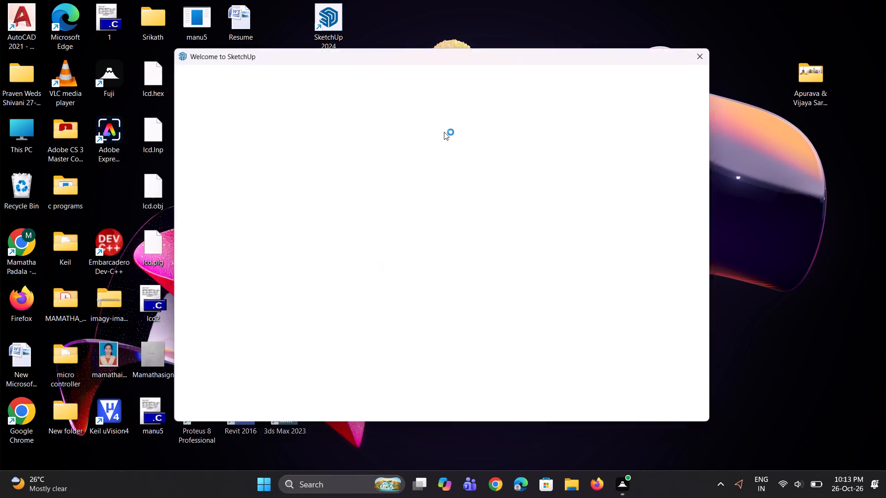
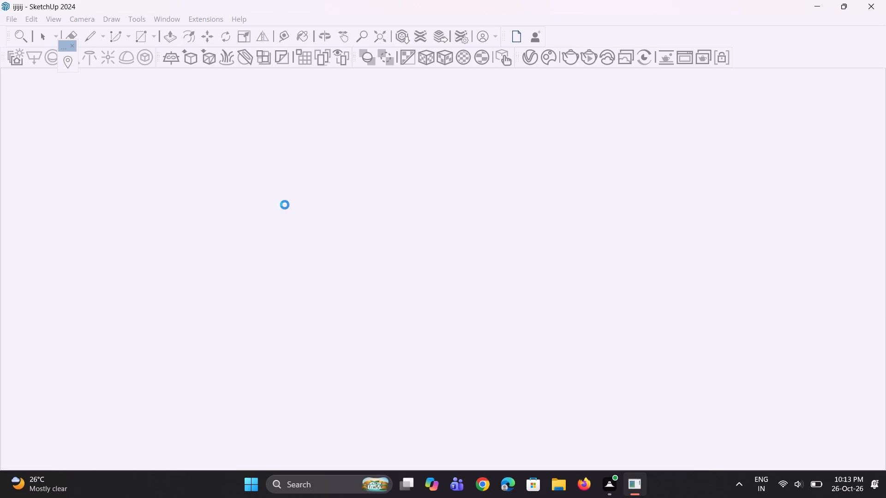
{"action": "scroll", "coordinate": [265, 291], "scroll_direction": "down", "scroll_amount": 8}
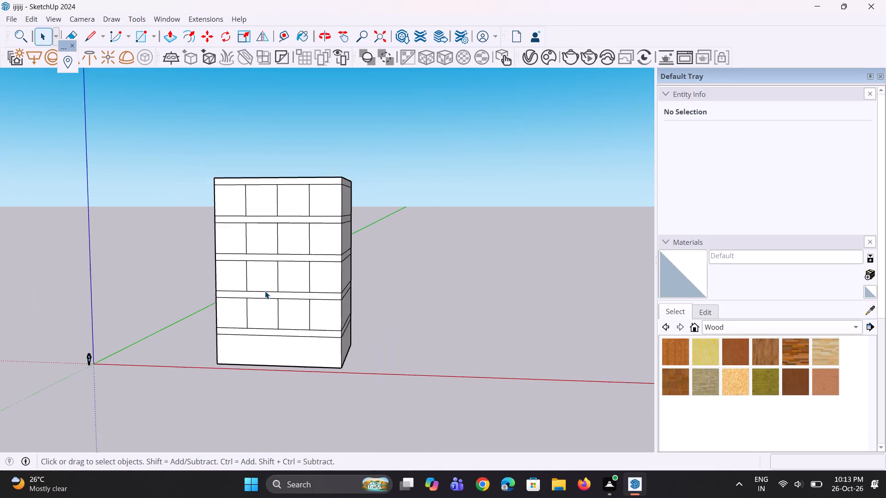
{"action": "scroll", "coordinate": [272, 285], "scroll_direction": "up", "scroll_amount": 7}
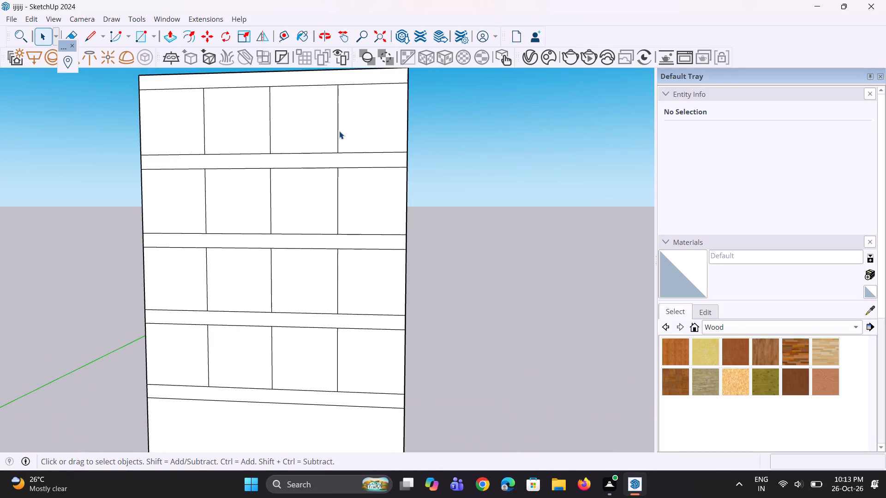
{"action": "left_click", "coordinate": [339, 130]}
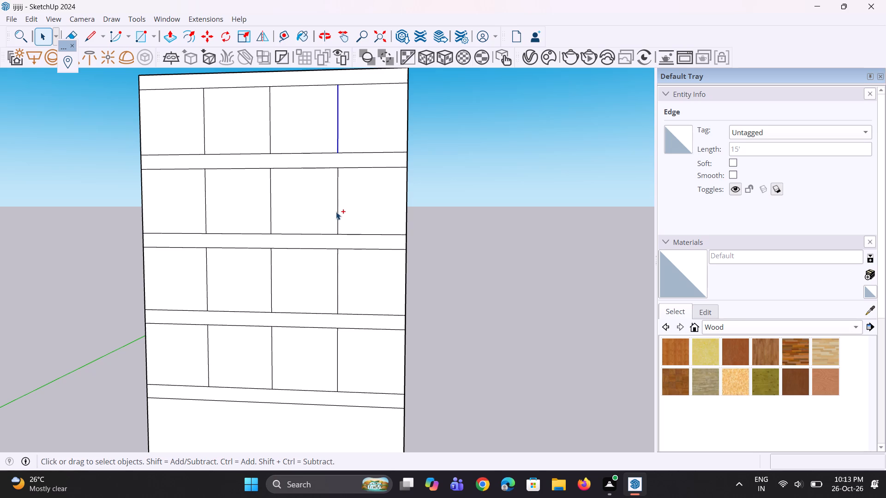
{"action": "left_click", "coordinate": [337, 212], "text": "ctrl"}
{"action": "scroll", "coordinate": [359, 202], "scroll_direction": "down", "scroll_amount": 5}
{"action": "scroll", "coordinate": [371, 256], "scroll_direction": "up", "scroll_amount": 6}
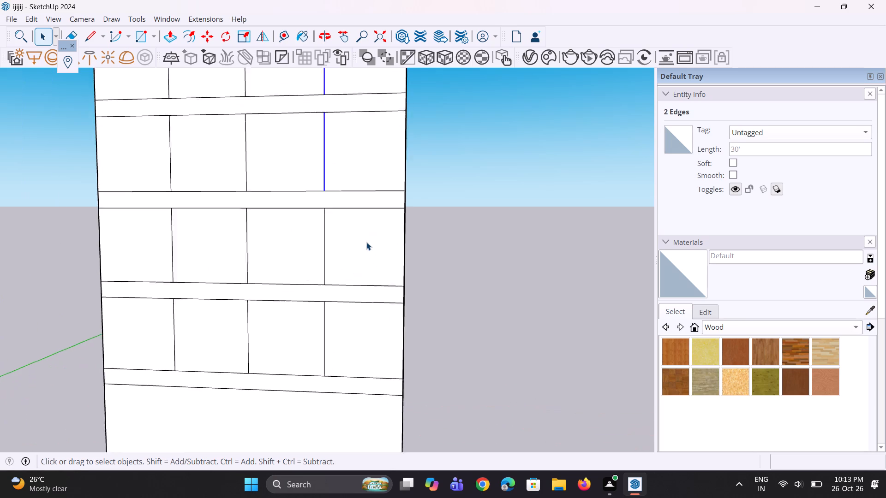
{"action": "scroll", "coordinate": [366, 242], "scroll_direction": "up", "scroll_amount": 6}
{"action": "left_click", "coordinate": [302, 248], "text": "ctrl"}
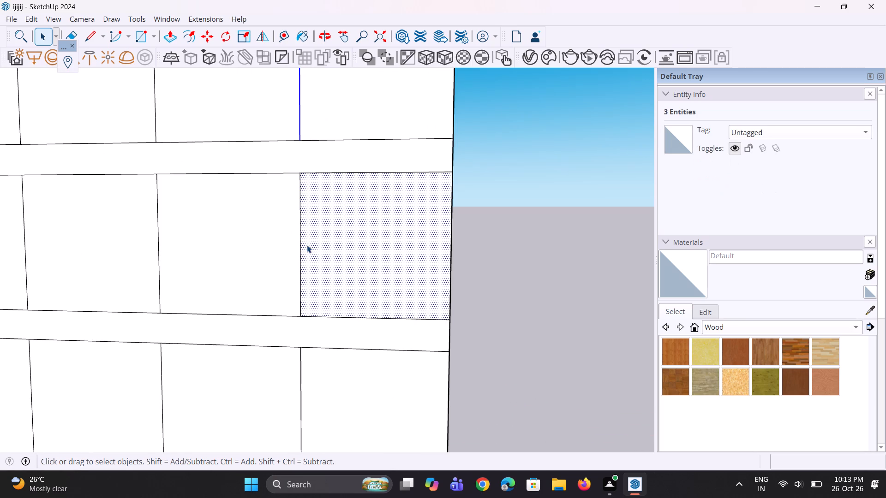
Move the four vertical divider edges of the front facade's rightmost panel column 2' toward the facade's right corner, then clear the selection.
{"action": "left_click", "coordinate": [300, 251]}
{"action": "scroll", "coordinate": [296, 301], "scroll_direction": "down", "scroll_amount": 7}
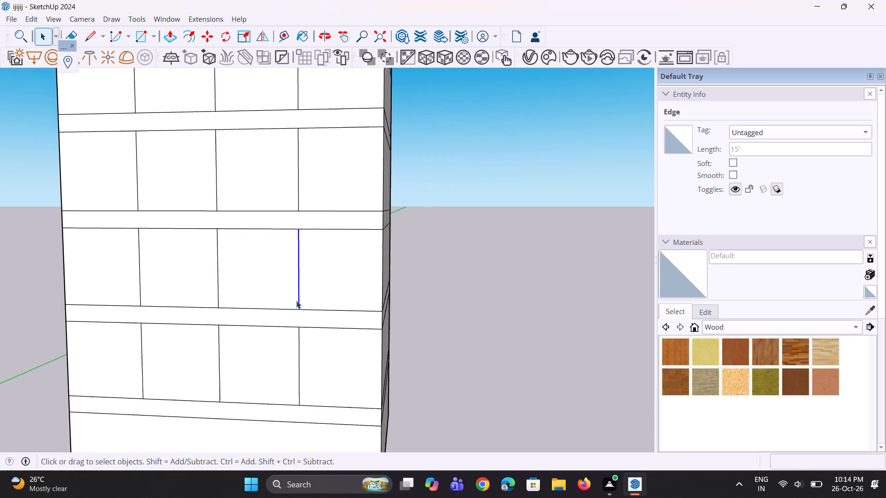
{"action": "scroll", "coordinate": [296, 301], "scroll_direction": "down", "scroll_amount": 1}
{"action": "scroll", "coordinate": [285, 167], "scroll_direction": "up", "scroll_amount": 11}
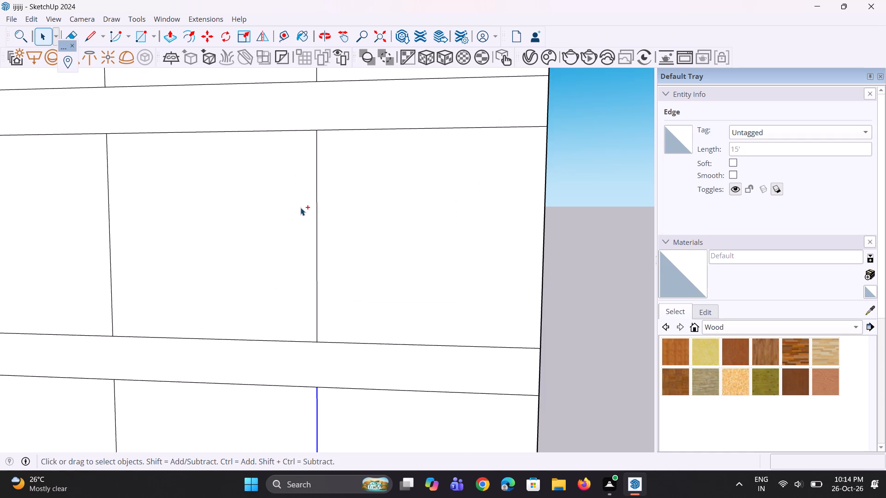
{"action": "left_click", "coordinate": [316, 192], "text": "ctrl"}
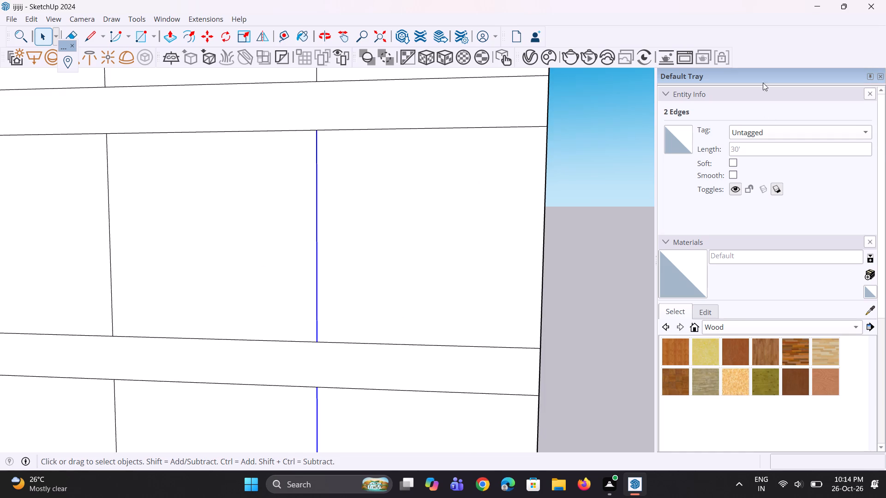
{"action": "scroll", "coordinate": [592, 488], "scroll_direction": "up", "scroll_amount": 1}
{"action": "scroll", "coordinate": [206, 255], "scroll_direction": "down", "scroll_amount": 4}
{"action": "middle_click_drag", "start_coordinate": [204, 205], "coordinate": [214, 229]}
{"action": "scroll", "coordinate": [267, 285], "scroll_direction": "down", "scroll_amount": 4}
{"action": "scroll", "coordinate": [306, 186], "scroll_direction": "up", "scroll_amount": 4}
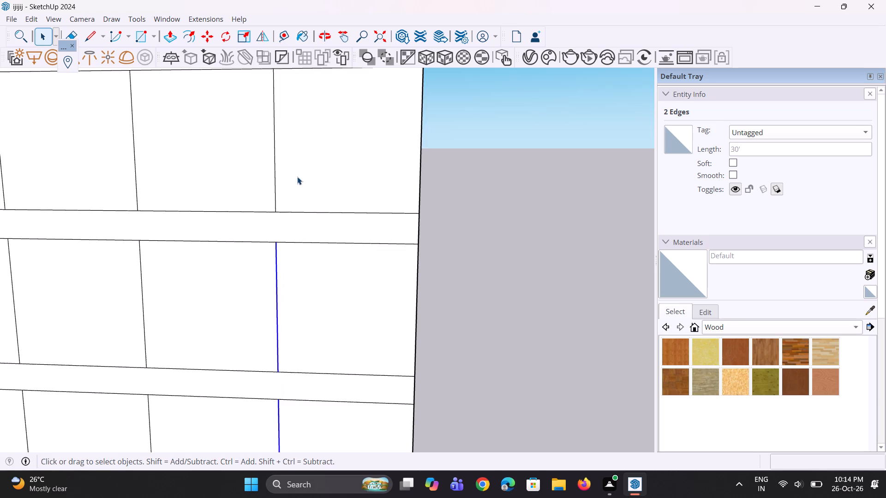
{"action": "scroll", "coordinate": [297, 177], "scroll_direction": "up", "scroll_amount": 2}
{"action": "left_click", "coordinate": [267, 155], "text": "ctrl"}
{"action": "scroll", "coordinate": [269, 166], "scroll_direction": "down", "scroll_amount": 2}
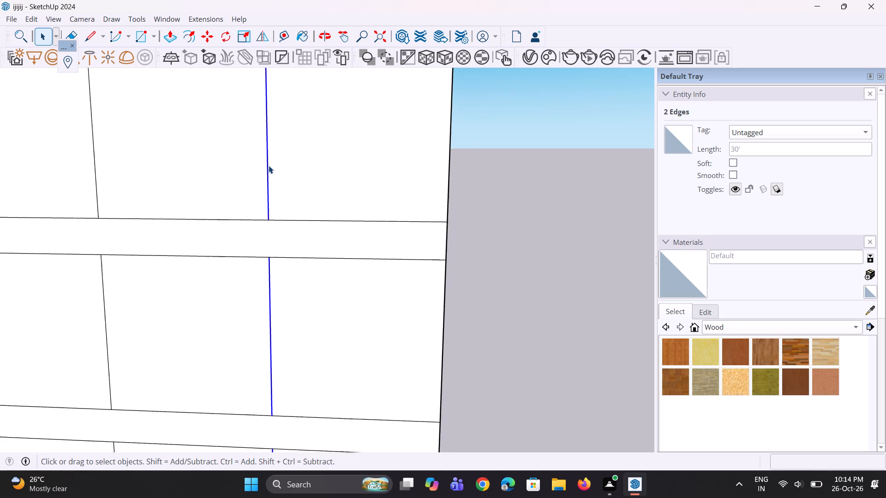
{"action": "scroll", "coordinate": [269, 166], "scroll_direction": "down", "scroll_amount": 12}
{"action": "scroll", "coordinate": [275, 305], "scroll_direction": "up", "scroll_amount": 13}
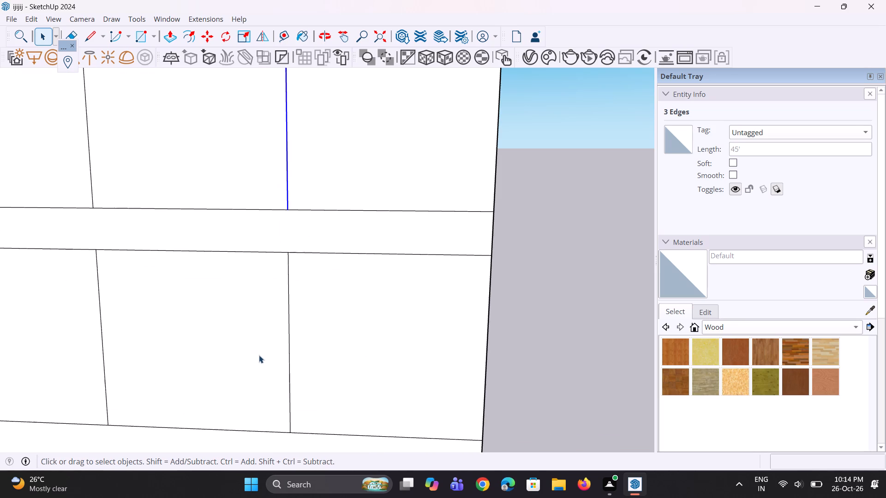
{"action": "left_click", "coordinate": [289, 346], "text": "ctrl"}
{"action": "scroll", "coordinate": [302, 263], "scroll_direction": "down", "scroll_amount": 5}
{"action": "scroll", "coordinate": [267, 330], "scroll_direction": "up", "scroll_amount": 3}
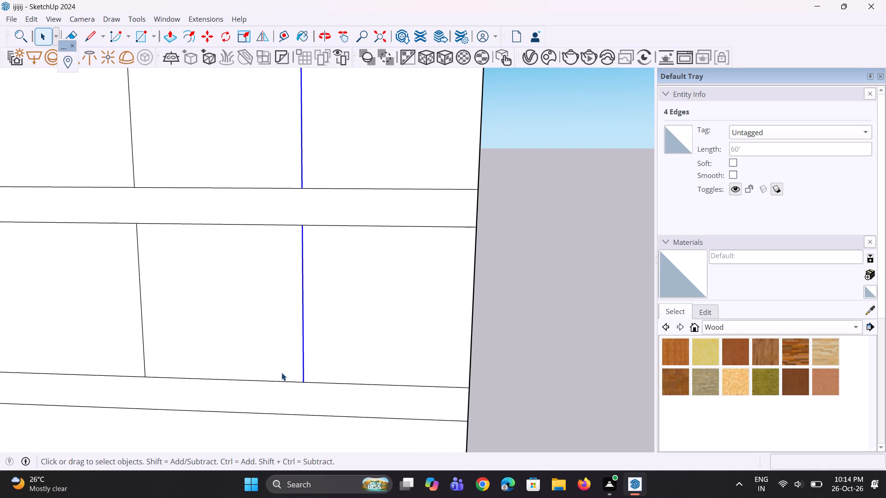
{"action": "key", "text": "m"}
{"action": "scroll", "coordinate": [299, 395], "scroll_direction": "up", "scroll_amount": 3}
{"action": "left_click", "coordinate": [301, 376]}
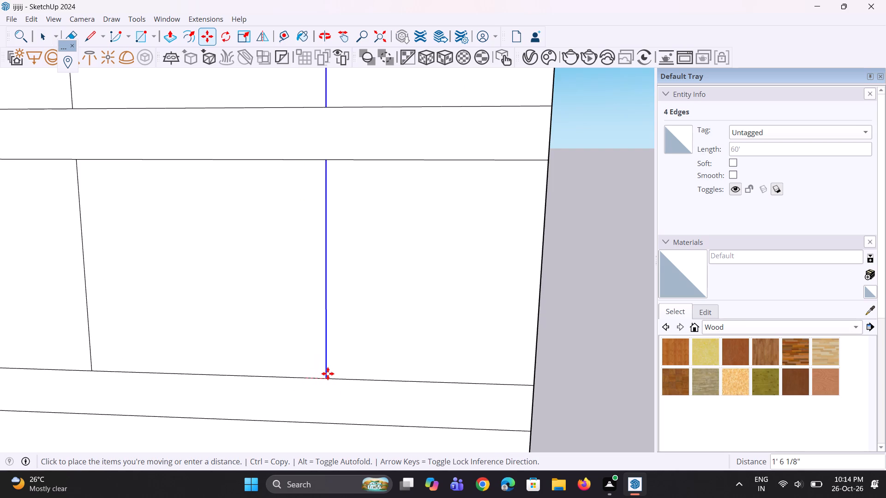
{"action": "type", "text": "2'"}
{"action": "key", "text": "Return"}
{"action": "scroll", "coordinate": [352, 357], "scroll_direction": "down", "scroll_amount": 5}
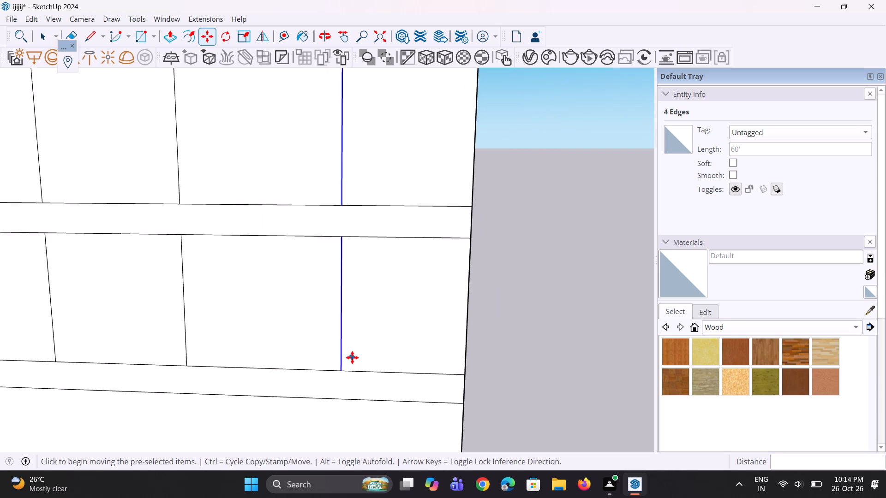
{"action": "scroll", "coordinate": [352, 357], "scroll_direction": "down", "scroll_amount": 6}
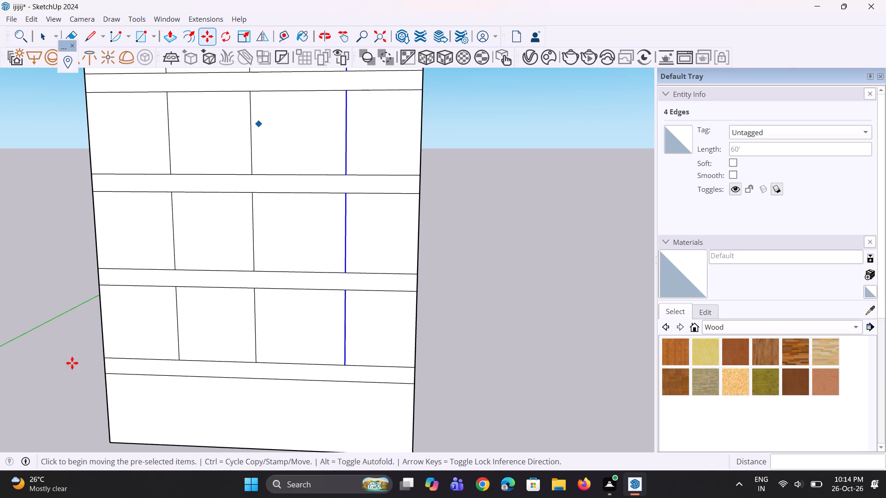
{"action": "scroll", "coordinate": [203, 363], "scroll_direction": "down", "scroll_amount": 3}
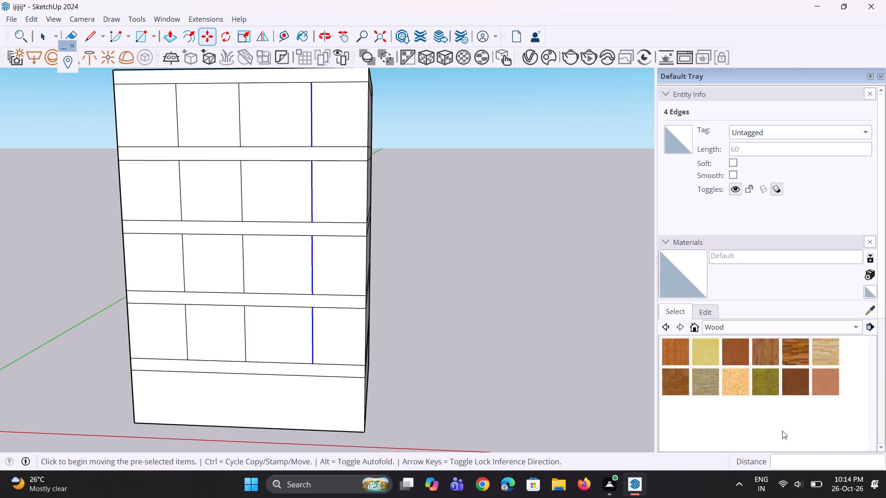
{"action": "scroll", "coordinate": [718, 497], "scroll_direction": "down", "scroll_amount": 4}
{"action": "scroll", "coordinate": [473, 361], "scroll_direction": "down", "scroll_amount": 4}
{"action": "middle_click_drag", "start_coordinate": [469, 360], "coordinate": [455, 356]}
{"action": "key", "text": "space"}
{"action": "left_click", "coordinate": [456, 356]}
{"action": "key", "text": "space"}
{"action": "key", "text": "space"}
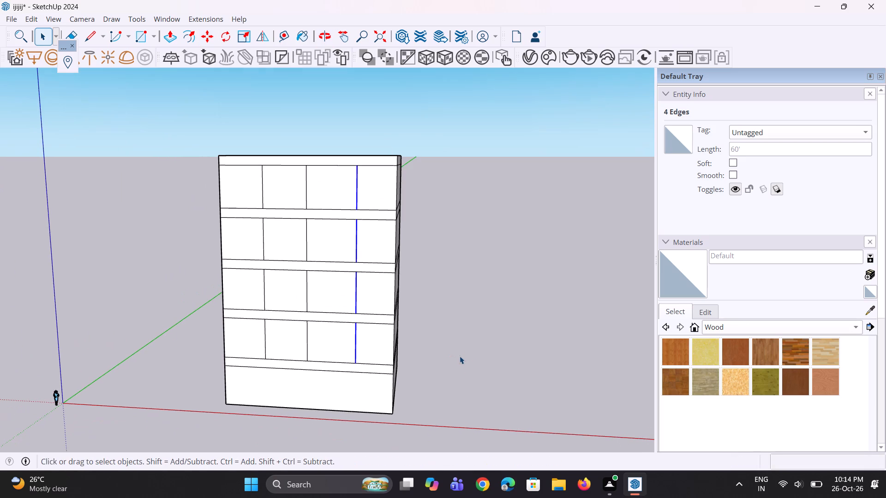
{"action": "left_click", "coordinate": [460, 356]}
Move the four vertical divider edges of the front facade's leftmost panel column 2' toward the facade's left corner, then clear the selection.
{"action": "scroll", "coordinate": [293, 291], "scroll_direction": "up", "scroll_amount": 3}
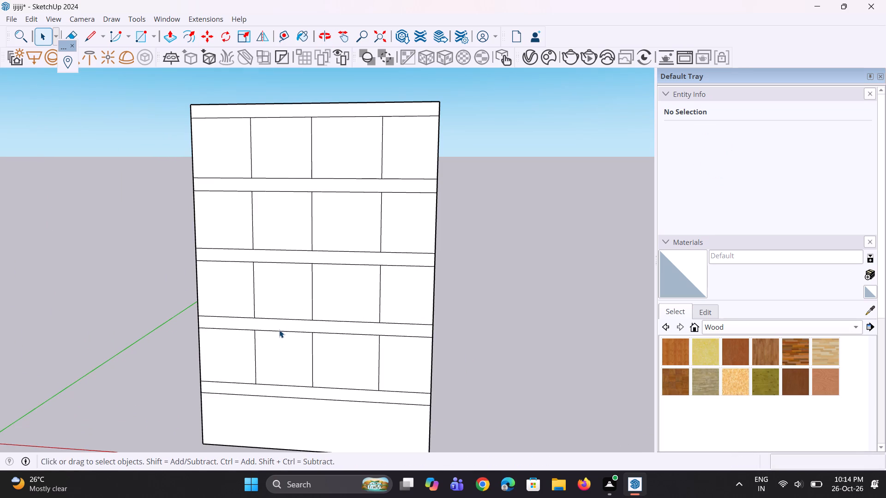
{"action": "scroll", "coordinate": [259, 317], "scroll_direction": "up", "scroll_amount": 1}
{"action": "left_click", "coordinate": [253, 348]}
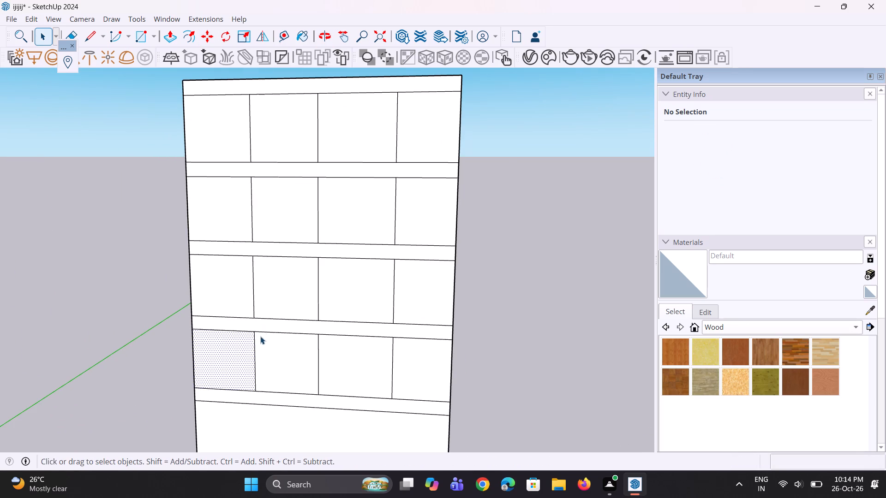
{"action": "scroll", "coordinate": [260, 325], "scroll_direction": "up", "scroll_amount": 4}
{"action": "left_click", "coordinate": [252, 302]}
{"action": "scroll", "coordinate": [250, 364], "scroll_direction": "up", "scroll_amount": 3}
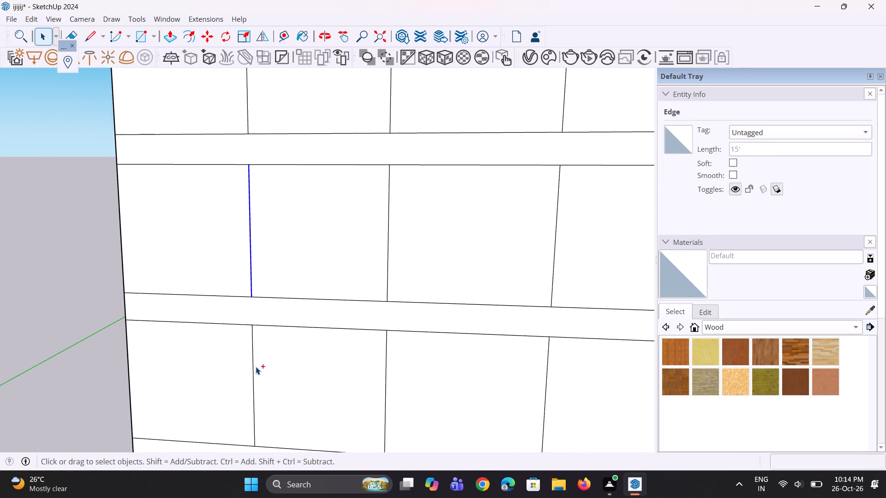
{"action": "left_click", "coordinate": [252, 364], "text": "ctrl"}
{"action": "scroll", "coordinate": [260, 412], "scroll_direction": "down", "scroll_amount": 5}
{"action": "scroll", "coordinate": [238, 220], "scroll_direction": "up", "scroll_amount": 7}
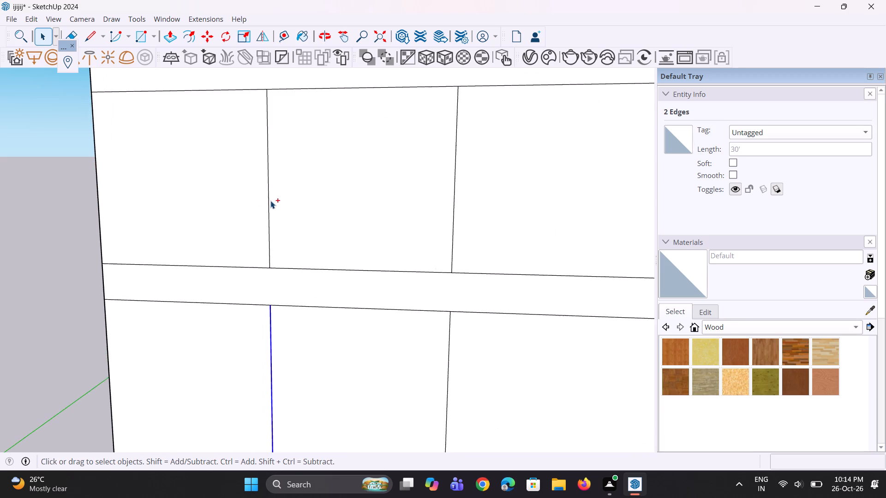
{"action": "scroll", "coordinate": [271, 200], "scroll_direction": "up", "scroll_amount": 1, "text": "ctrl"}
{"action": "left_click", "coordinate": [268, 199], "text": "ctrl"}
{"action": "scroll", "coordinate": [278, 248], "scroll_direction": "down", "scroll_amount": 8}
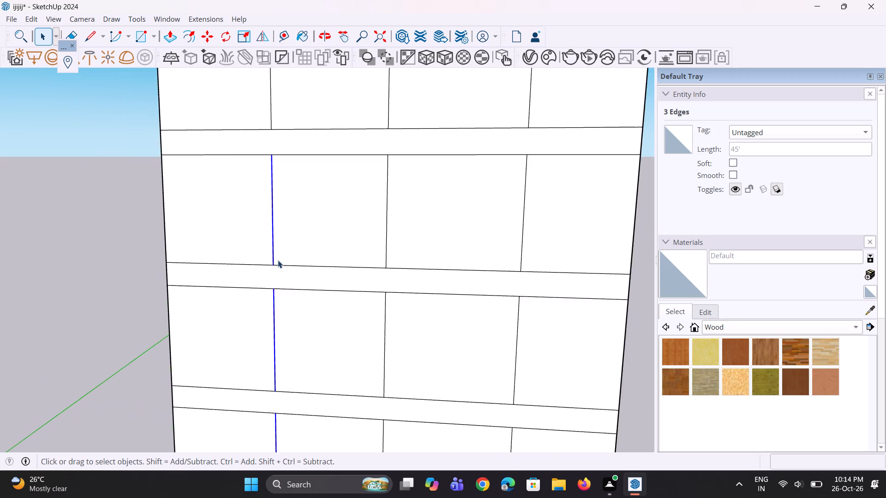
{"action": "scroll", "coordinate": [278, 260], "scroll_direction": "down", "scroll_amount": 1}
{"action": "scroll", "coordinate": [276, 158], "scroll_direction": "up", "scroll_amount": 8}
{"action": "left_click", "coordinate": [268, 131], "text": "ctrl"}
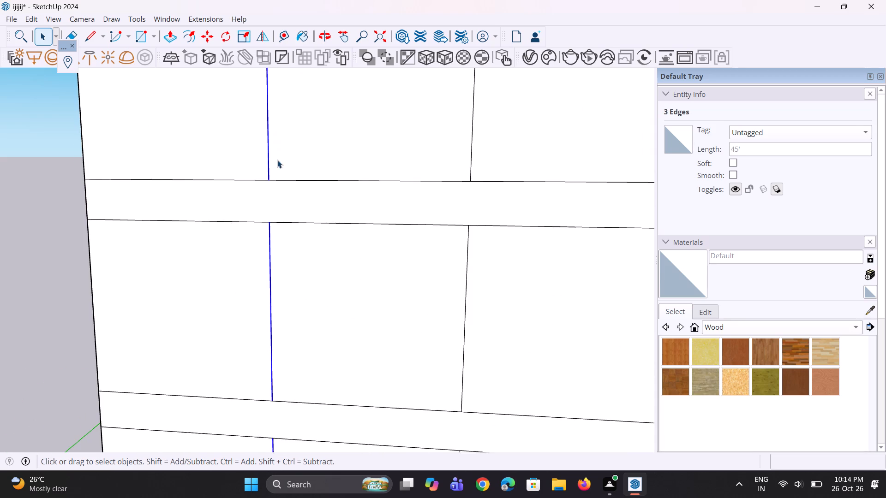
{"action": "key", "text": "m"}
{"action": "scroll", "coordinate": [285, 194], "scroll_direction": "up", "scroll_amount": 2}
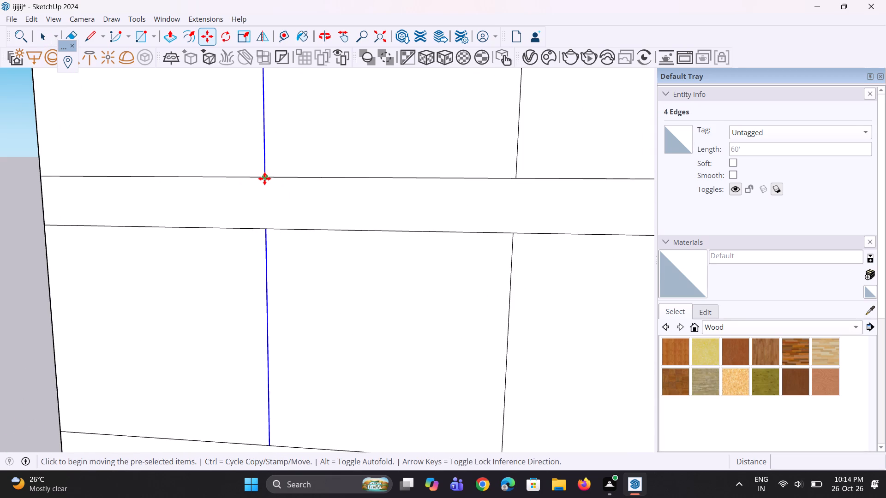
{"action": "left_click", "coordinate": [264, 178]}
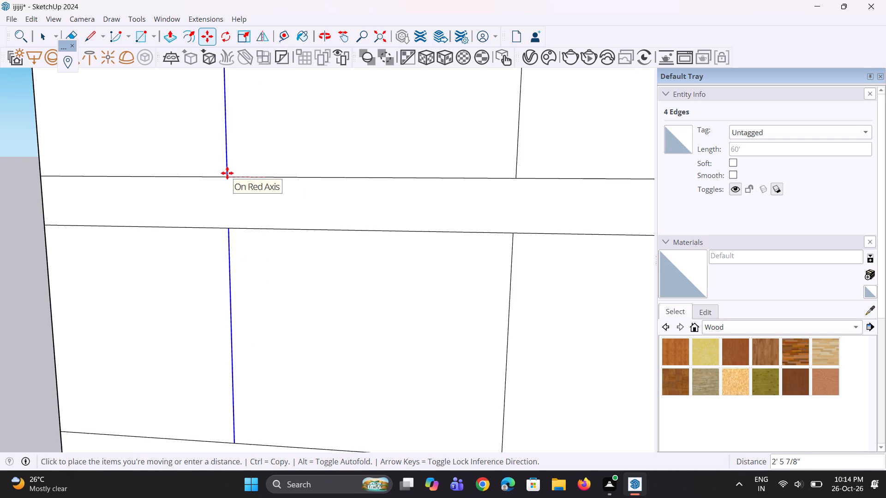
{"action": "key", "text": "2"}
{"action": "key", "text": "apostrophe"}
{"action": "key", "text": "Return"}
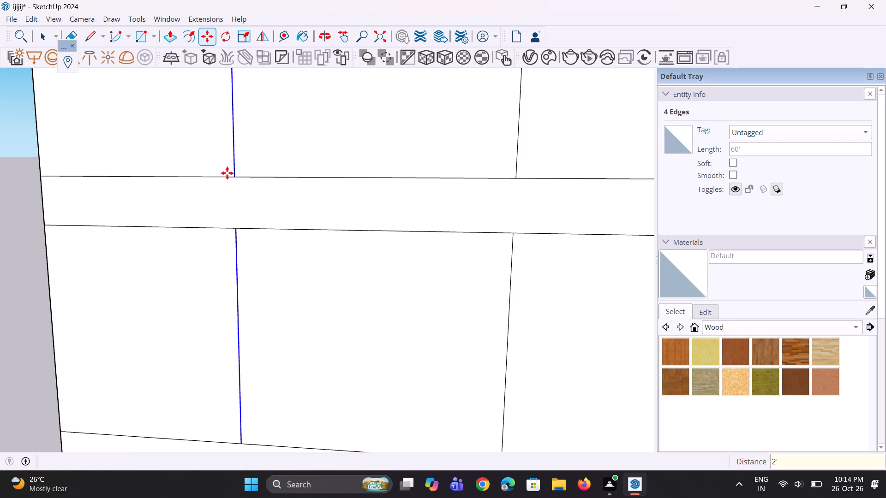
{"action": "scroll", "coordinate": [269, 225], "scroll_direction": "down", "scroll_amount": 10}
{"action": "middle_click_drag", "start_coordinate": [267, 240], "coordinate": [282, 228]}
{"action": "key", "text": "space"}
{"action": "key", "text": "space"}
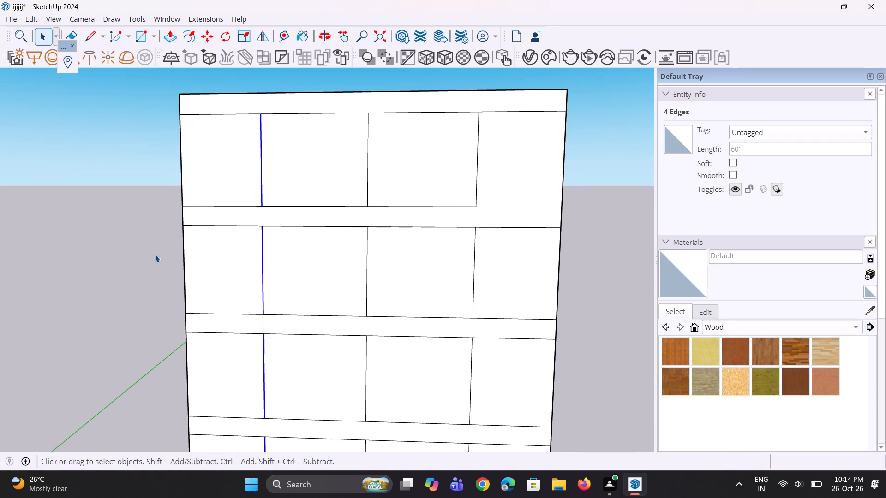
{"action": "scroll", "coordinate": [69, 270], "scroll_direction": "down", "scroll_amount": 2}
{"action": "left_click", "coordinate": [101, 245]}
Copy the four vertical divider edges at the front facade's centre 1' toward the facade's right corner.
{"action": "scroll", "coordinate": [178, 233], "scroll_direction": "down", "scroll_amount": 5}
{"action": "middle_click_drag", "start_coordinate": [182, 236], "coordinate": [193, 237]}
{"action": "scroll", "coordinate": [221, 211], "scroll_direction": "up", "scroll_amount": 6}
{"action": "left_click", "coordinate": [293, 212]}
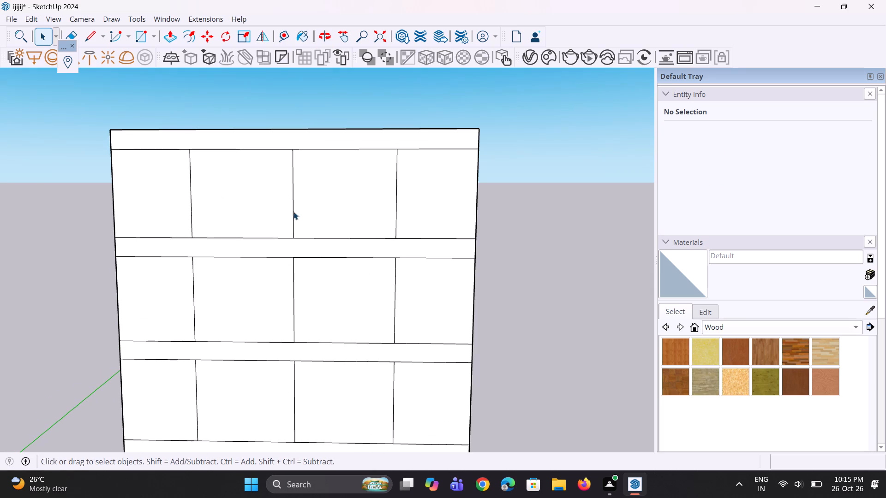
{"action": "left_click", "coordinate": [294, 291], "text": "ctrl"}
{"action": "scroll", "coordinate": [266, 191], "scroll_direction": "down", "scroll_amount": 5}
{"action": "scroll", "coordinate": [288, 321], "scroll_direction": "up", "scroll_amount": 5}
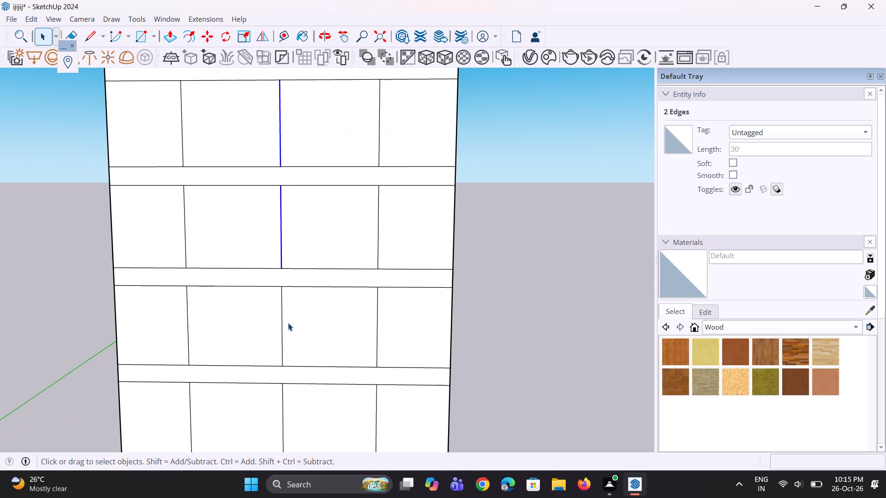
{"action": "scroll", "coordinate": [288, 323], "scroll_direction": "up", "scroll_amount": 5}
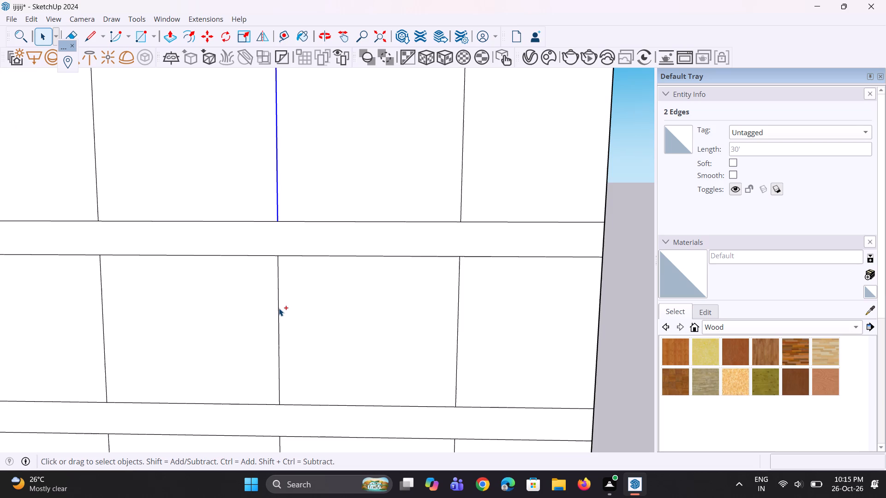
{"action": "left_click", "coordinate": [279, 308], "text": "ctrl"}
{"action": "scroll", "coordinate": [251, 198], "scroll_direction": "down", "scroll_amount": 10}
{"action": "scroll", "coordinate": [275, 392], "scroll_direction": "up", "scroll_amount": 8}
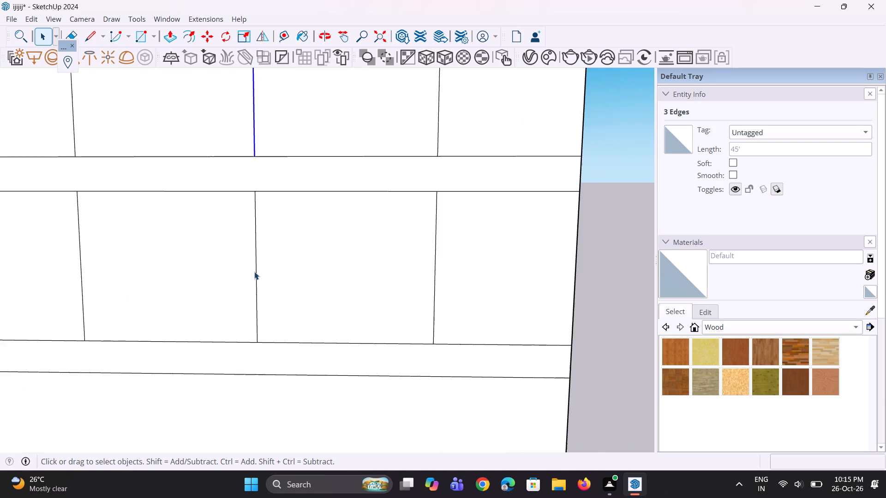
{"action": "scroll", "coordinate": [254, 272], "scroll_direction": "up", "scroll_amount": 5}
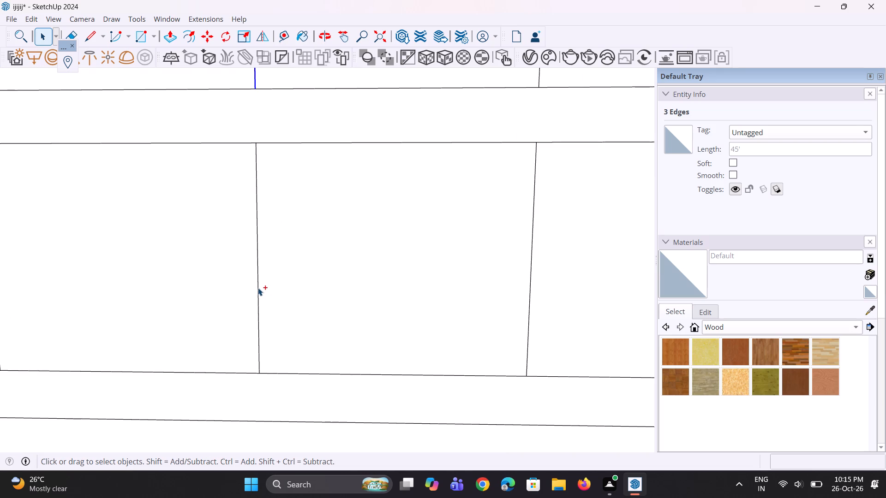
{"action": "left_click", "coordinate": [258, 288], "text": "ctrl"}
{"action": "key", "text": "m"}
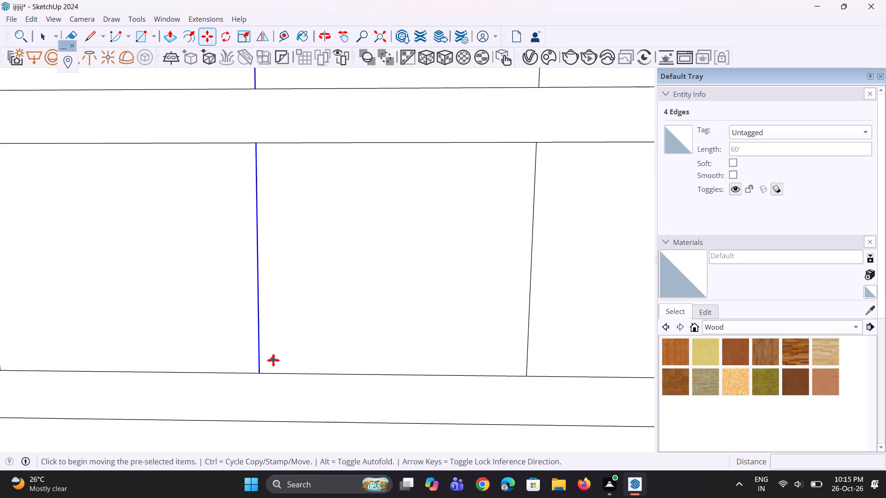
{"action": "scroll", "coordinate": [273, 360], "scroll_direction": "up", "scroll_amount": 2}
{"action": "left_click", "coordinate": [259, 374]}
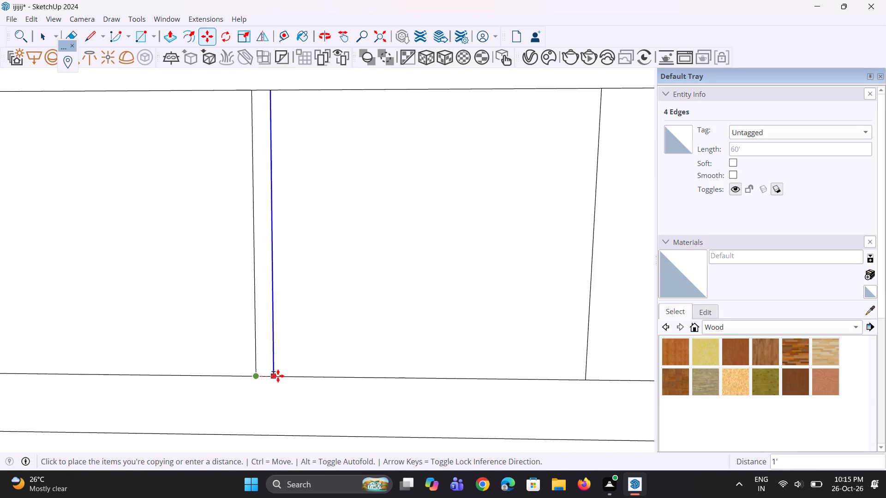
{"action": "type", "text": "1'"}
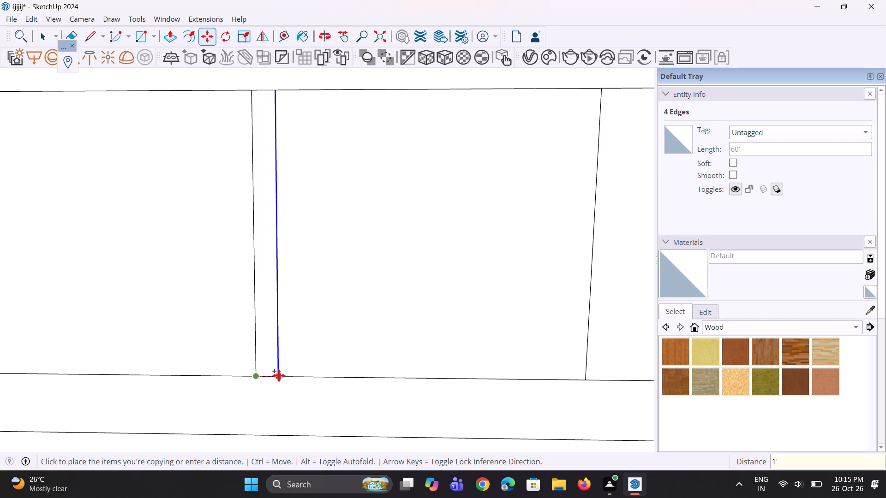
{"action": "key", "text": "Return"}
Move the original four central divider edges 1' toward the facade's left corner to form a central strip, then clear the selection.
{"action": "scroll", "coordinate": [279, 375], "scroll_direction": "up", "scroll_amount": 2}
{"action": "left_click", "coordinate": [275, 373]}
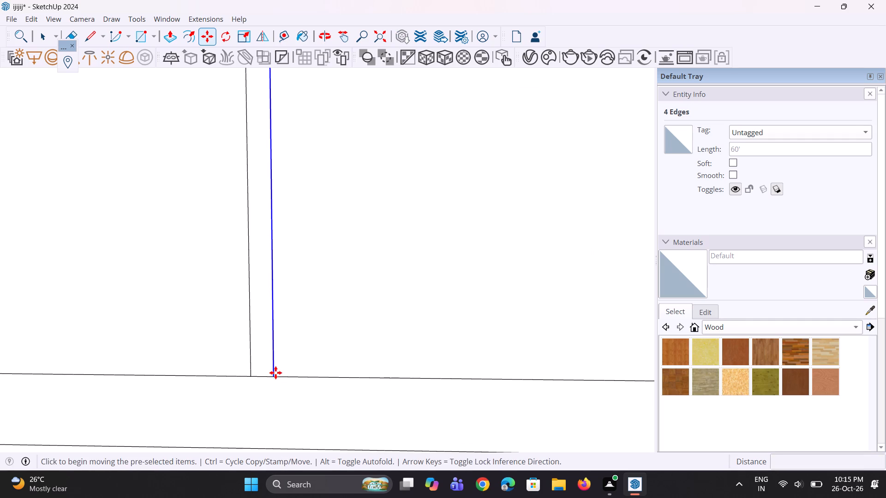
{"action": "left_click", "coordinate": [249, 373]}
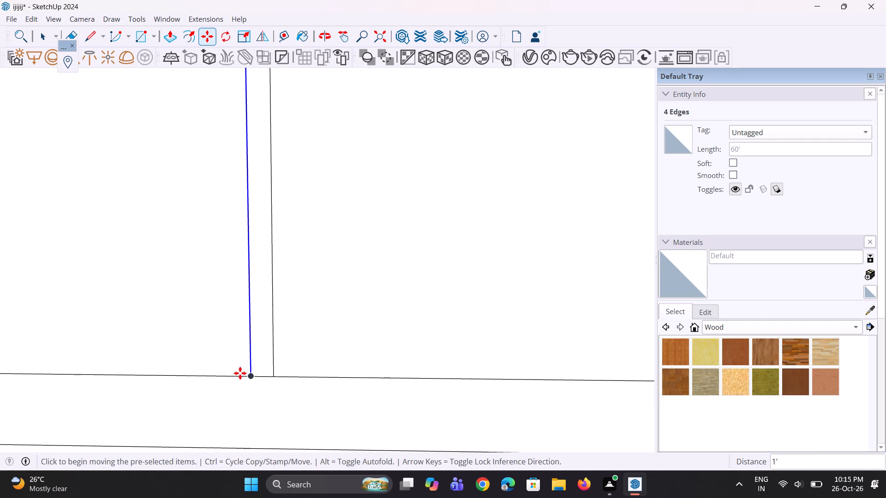
{"action": "left_click", "coordinate": [251, 373]}
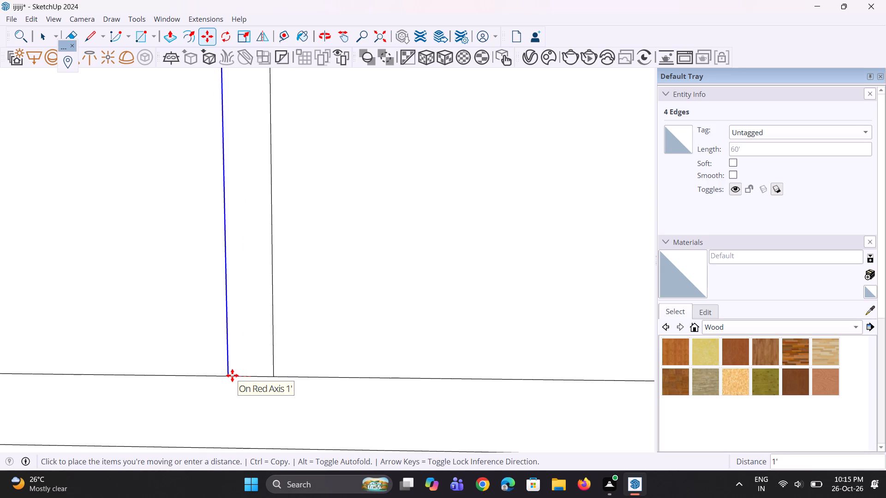
{"action": "left_click", "coordinate": [232, 375]}
{"action": "scroll", "coordinate": [309, 422], "scroll_direction": "down", "scroll_amount": 13}
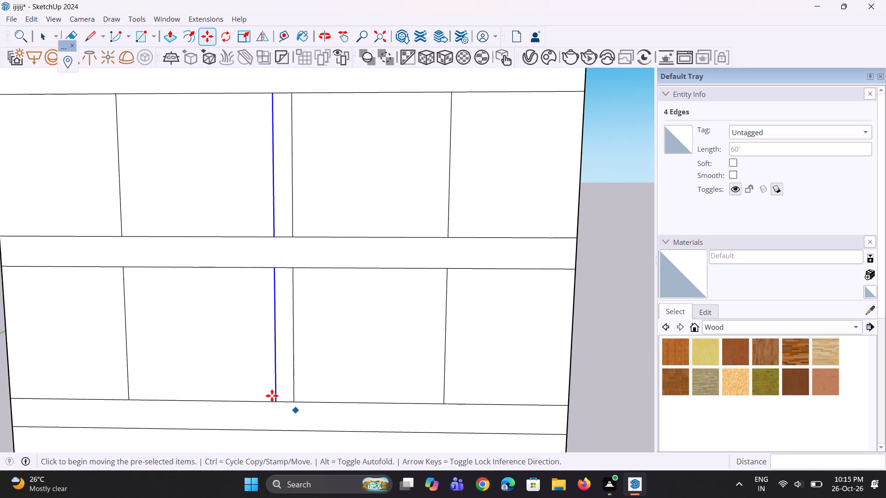
{"action": "scroll", "coordinate": [272, 396], "scroll_direction": "down", "scroll_amount": 3}
{"action": "scroll", "coordinate": [273, 355], "scroll_direction": "down", "scroll_amount": 6}
{"action": "middle_click_drag", "start_coordinate": [286, 351], "coordinate": [264, 351]}
{"action": "type", "text": "v"}
{"action": "key", "text": "space"}
{"action": "key", "text": "space"}
{"action": "scroll", "coordinate": [397, 364], "scroll_direction": "up", "scroll_amount": 1}
{"action": "left_click", "coordinate": [397, 369]}
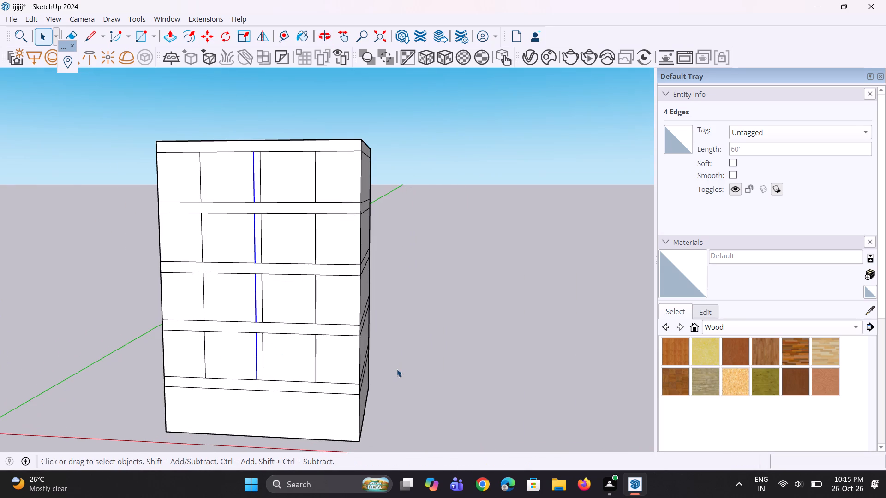
Push the top storey's panel just right of the central strip inward about 4' 8".
{"action": "scroll", "coordinate": [319, 414], "scroll_direction": "down", "scroll_amount": 4}
{"action": "scroll", "coordinate": [311, 282], "scroll_direction": "up", "scroll_amount": 2}
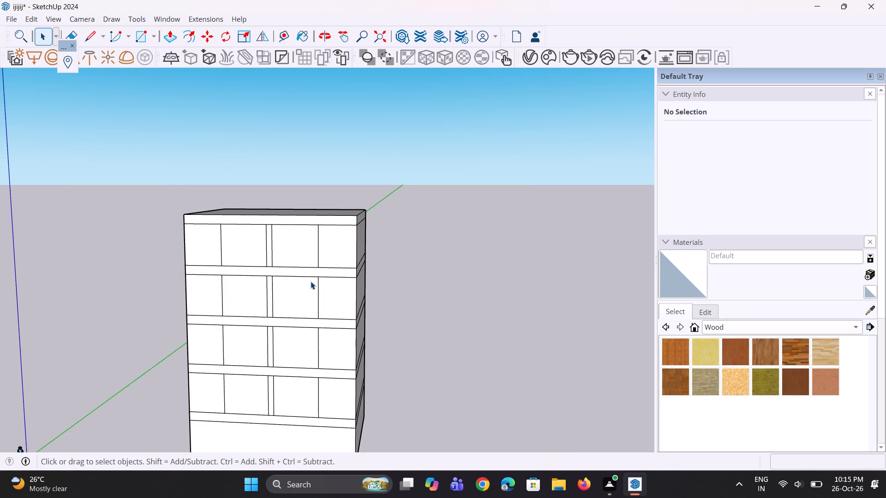
{"action": "scroll", "coordinate": [302, 314], "scroll_direction": "down", "scroll_amount": 3}
{"action": "scroll", "coordinate": [301, 281], "scroll_direction": "up", "scroll_amount": 4}
{"action": "middle_click_drag", "start_coordinate": [291, 320], "coordinate": [288, 320]}
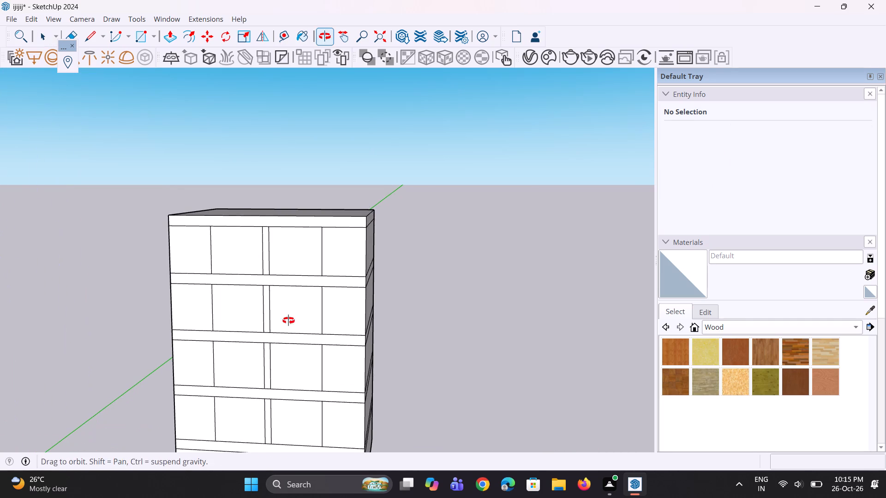
{"action": "middle_click_drag", "start_coordinate": [288, 320], "coordinate": [281, 326]}
{"action": "key", "text": "p"}
{"action": "scroll", "coordinate": [281, 323], "scroll_direction": "up", "scroll_amount": 3}
{"action": "left_click", "coordinate": [296, 255]}
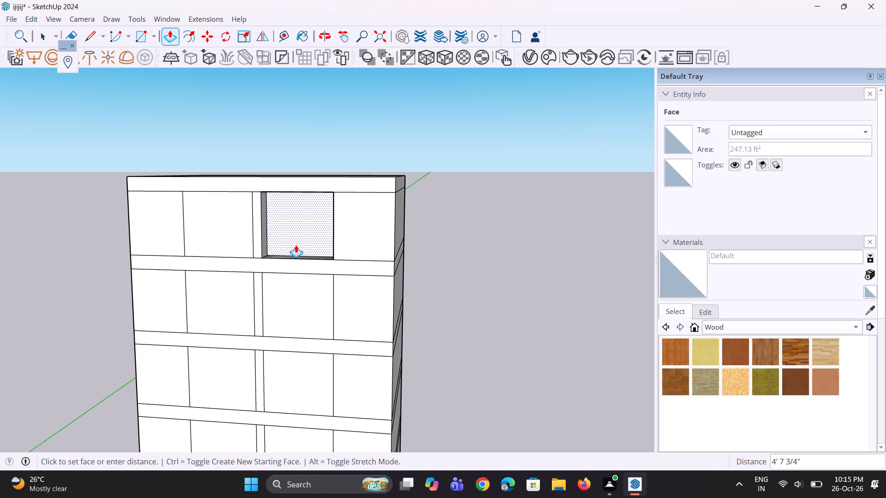
{"action": "left_click", "coordinate": [296, 245]}
Repeat the same inward push on the top storey's left-centre panel and both centre panels of the storey below.
{"action": "middle_click_drag", "start_coordinate": [283, 251], "coordinate": [270, 353]}
{"action": "scroll", "coordinate": [231, 286], "scroll_direction": "up", "scroll_amount": 2}
{"action": "double_click", "coordinate": [230, 271]}
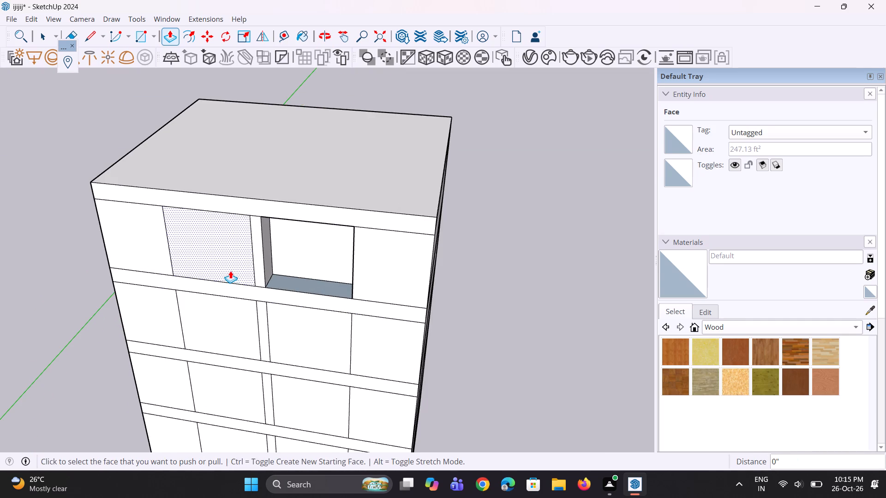
{"action": "double_click", "coordinate": [242, 335]}
{"action": "double_click", "coordinate": [311, 347]}
Repeat the same inward push on the centre panels of the two lower panelled storeys.
{"action": "scroll", "coordinate": [290, 264], "scroll_direction": "down", "scroll_amount": 3}
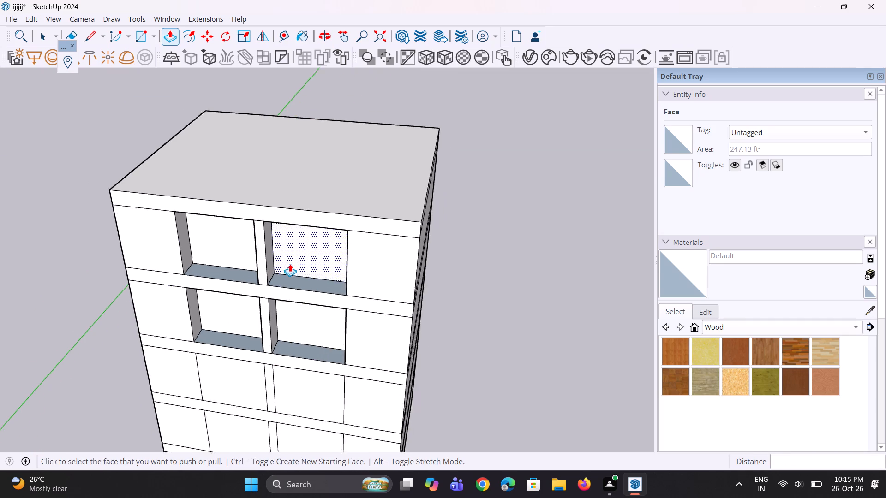
{"action": "scroll", "coordinate": [290, 264], "scroll_direction": "down", "scroll_amount": 5}
{"action": "middle_click_drag", "start_coordinate": [279, 373], "coordinate": [308, 329]}
{"action": "scroll", "coordinate": [308, 329], "scroll_direction": "up", "scroll_amount": 4}
{"action": "double_click", "coordinate": [308, 329]}
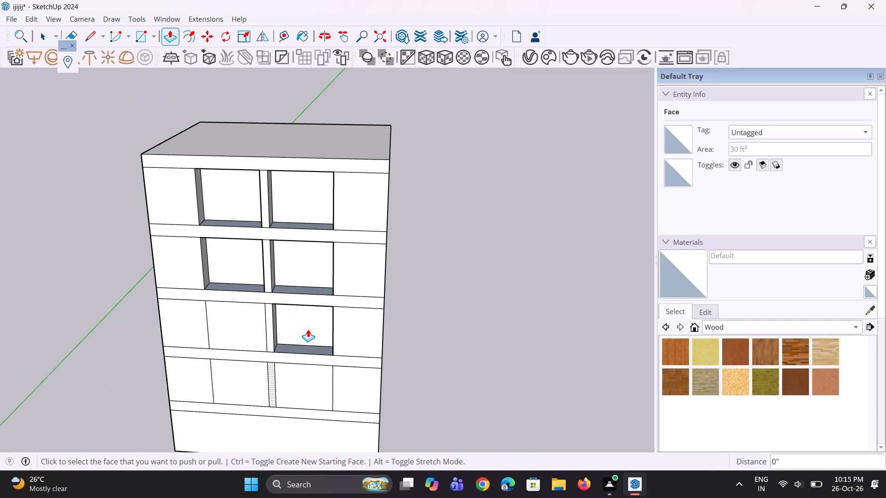
{"action": "double_click", "coordinate": [245, 334]}
{"action": "scroll", "coordinate": [253, 286], "scroll_direction": "down", "scroll_amount": 8}
{"action": "scroll", "coordinate": [250, 343], "scroll_direction": "up", "scroll_amount": 2}
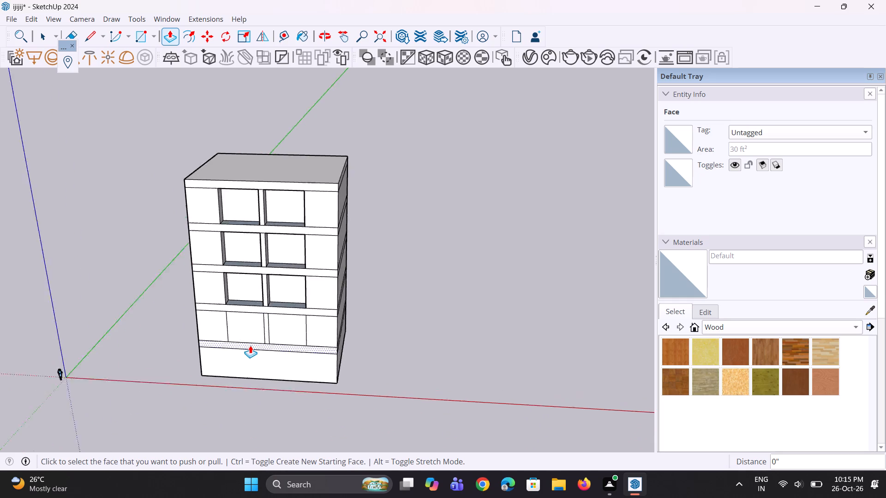
{"action": "scroll", "coordinate": [250, 345], "scroll_direction": "up", "scroll_amount": 7}
{"action": "double_click", "coordinate": [251, 326]}
{"action": "double_click", "coordinate": [308, 329]}
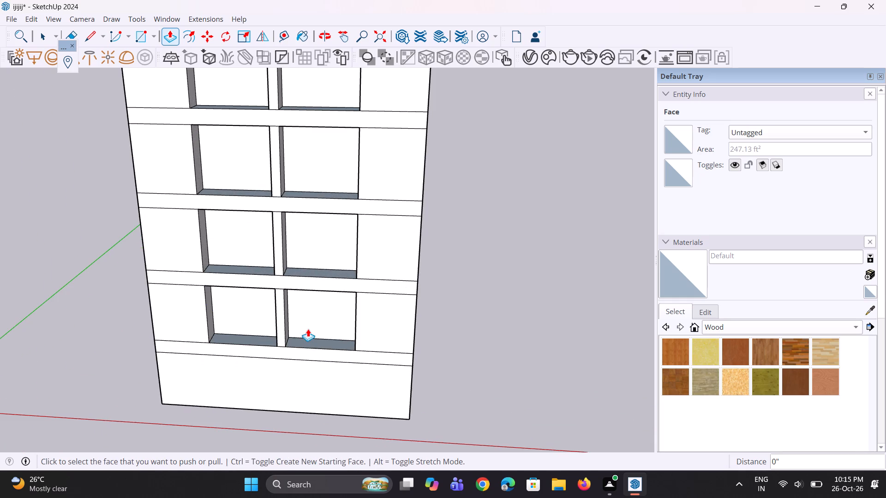
Push the recessed panels of the two lower panelled storeys further inward by one equal distance.
{"action": "scroll", "coordinate": [292, 344], "scroll_direction": "down", "scroll_amount": 5}
{"action": "middle_click_drag", "start_coordinate": [293, 341], "coordinate": [234, 344]}
{"action": "scroll", "coordinate": [277, 332], "scroll_direction": "up", "scroll_amount": 5}
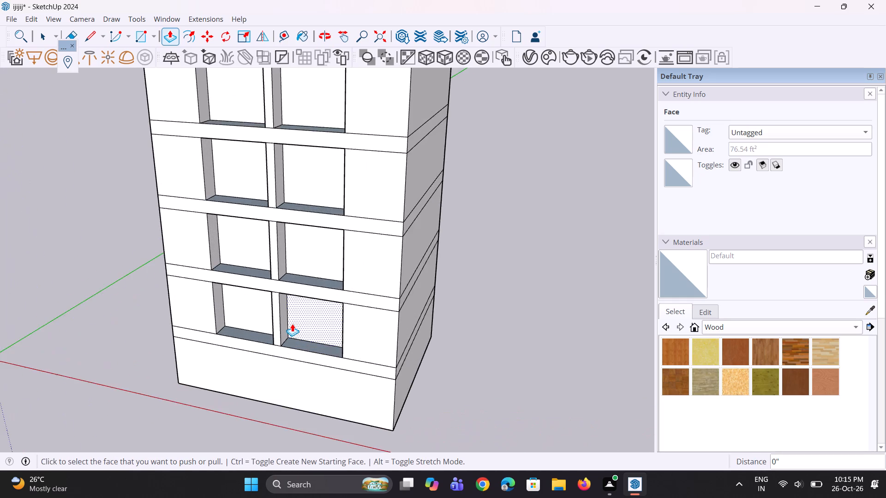
{"action": "scroll", "coordinate": [292, 324], "scroll_direction": "up", "scroll_amount": 2}
{"action": "left_click", "coordinate": [295, 324]}
{"action": "left_click", "coordinate": [300, 323]}
{"action": "double_click", "coordinate": [259, 314]}
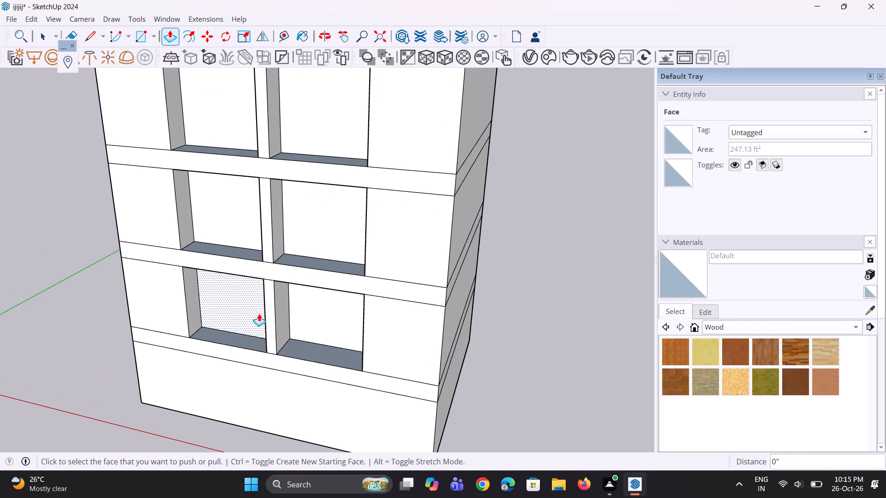
{"action": "double_click", "coordinate": [301, 229]}
{"action": "double_click", "coordinate": [245, 222]}
Repeat the same extra inward push on the four recessed panels of the top two storeys, then leave Push/Pull.
{"action": "scroll", "coordinate": [237, 295], "scroll_direction": "down", "scroll_amount": 4}
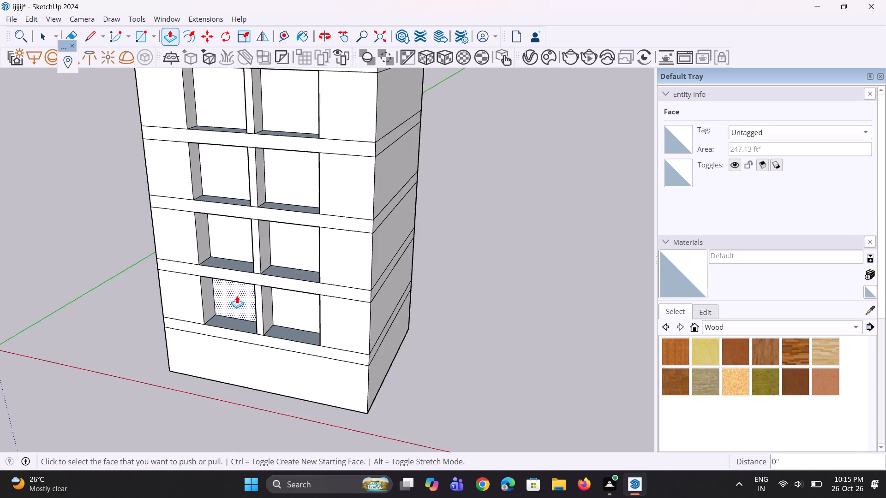
{"action": "scroll", "coordinate": [237, 296], "scroll_direction": "down", "scroll_amount": 1}
{"action": "middle_click_drag", "start_coordinate": [237, 296], "coordinate": [263, 276]}
{"action": "double_click", "coordinate": [275, 194]}
{"action": "double_click", "coordinate": [237, 185]}
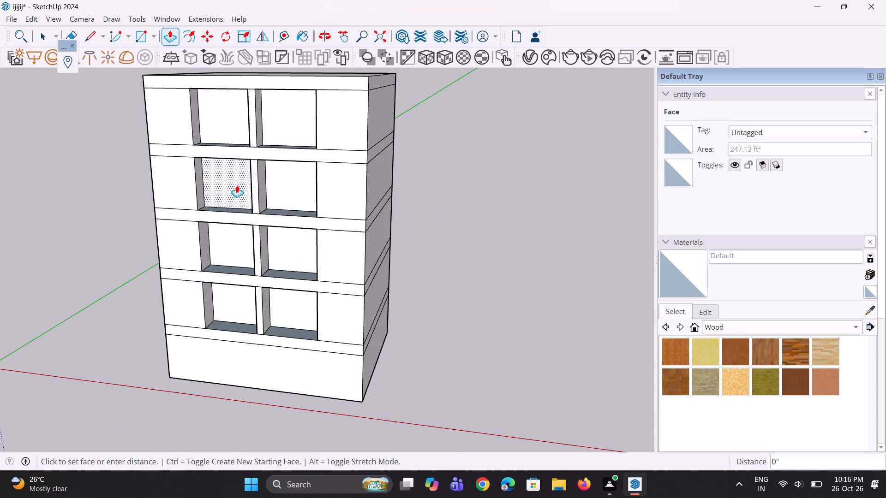
{"action": "scroll", "coordinate": [251, 144], "scroll_direction": "up", "scroll_amount": 3}
{"action": "double_click", "coordinate": [301, 124]}
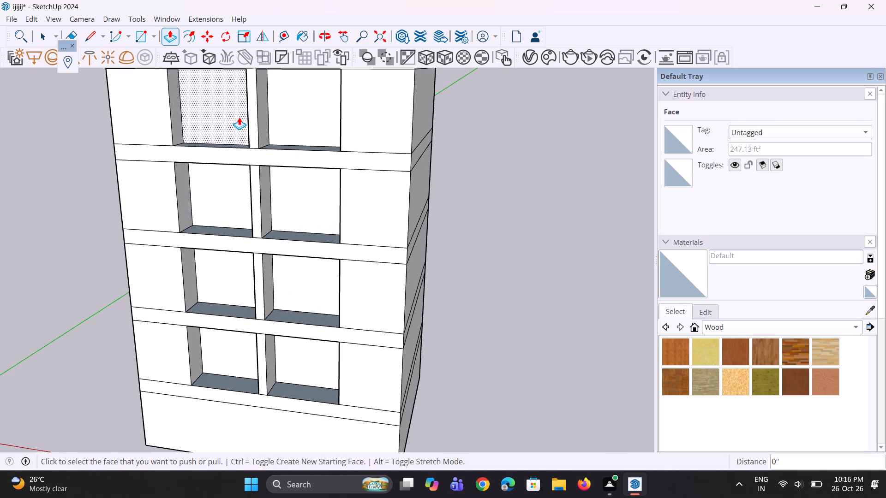
{"action": "double_click", "coordinate": [231, 117]}
{"action": "middle_click_drag", "start_coordinate": [224, 207], "coordinate": [292, 261]}
{"action": "scroll", "coordinate": [297, 286], "scroll_direction": "down", "scroll_amount": 9}
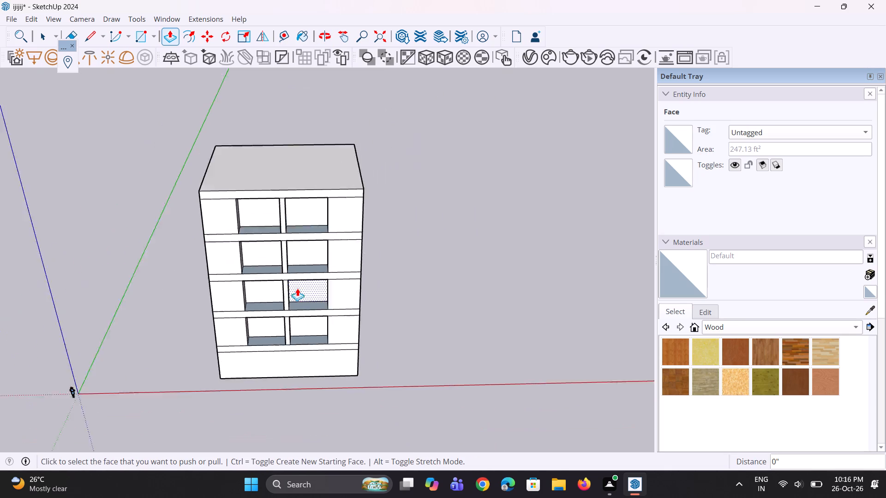
{"action": "middle_click_drag", "start_coordinate": [261, 391], "coordinate": [261, 316]}
{"action": "scroll", "coordinate": [274, 296], "scroll_direction": "up", "scroll_amount": 2}
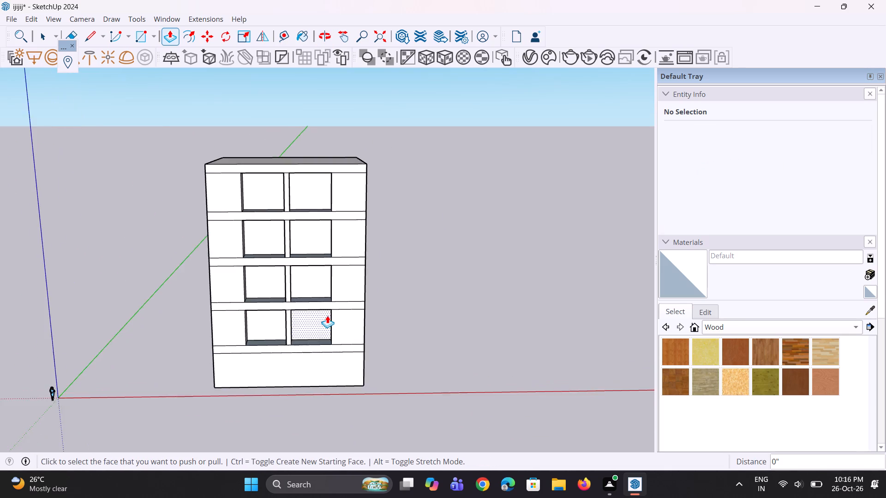
{"action": "scroll", "coordinate": [328, 315], "scroll_direction": "up", "scroll_amount": 3}
{"action": "key", "text": "space"}
{"action": "key", "text": "space"}
{"action": "key", "text": "space"}
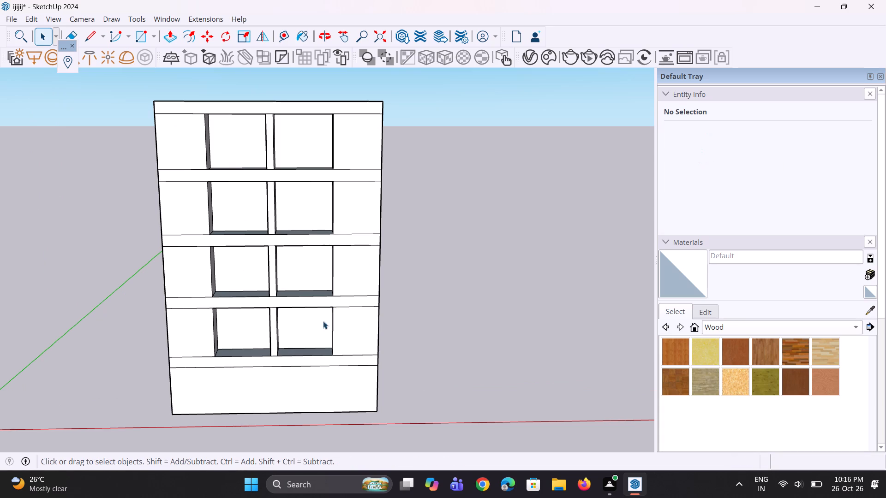
Examine the recessed facade openings and their side edges from several distances and angles.
{"action": "scroll", "coordinate": [323, 321], "scroll_direction": "down", "scroll_amount": 3}
{"action": "scroll", "coordinate": [334, 290], "scroll_direction": "up", "scroll_amount": 6}
{"action": "scroll", "coordinate": [326, 385], "scroll_direction": "up", "scroll_amount": 2}
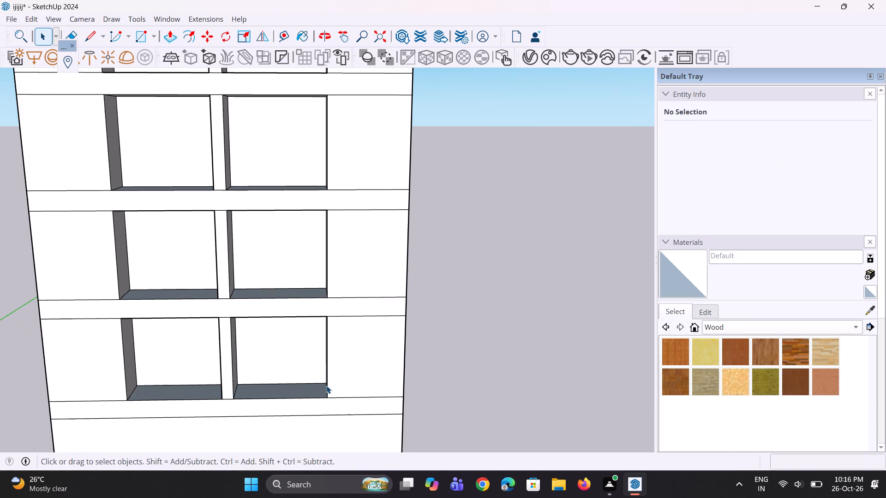
{"action": "left_click", "coordinate": [328, 385]}
{"action": "scroll", "coordinate": [325, 306], "scroll_direction": "up", "scroll_amount": 3}
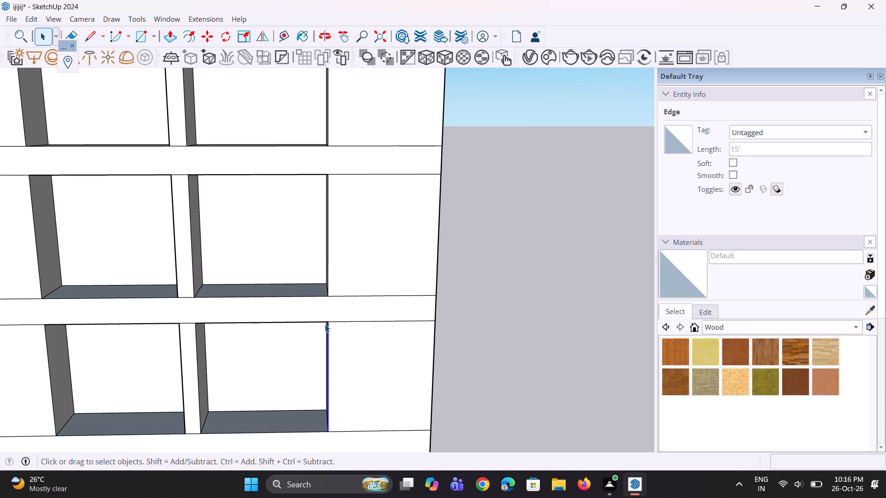
{"action": "scroll", "coordinate": [317, 329], "scroll_direction": "down", "scroll_amount": 3}
{"action": "key", "text": "space"}
{"action": "key", "text": "space"}
{"action": "scroll", "coordinate": [303, 355], "scroll_direction": "down", "scroll_amount": 5}
{"action": "middle_click_drag", "start_coordinate": [308, 338], "coordinate": [305, 336]}
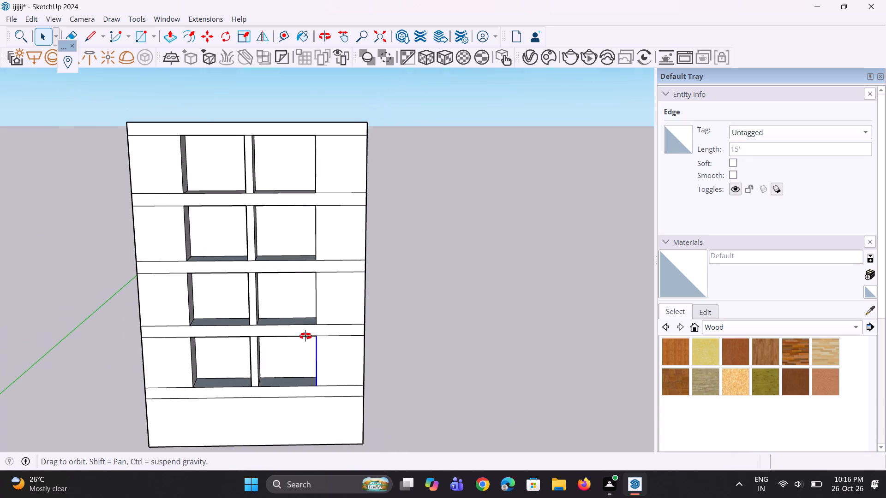
{"action": "middle_click_drag", "start_coordinate": [305, 336], "coordinate": [298, 331]}
{"action": "scroll", "coordinate": [307, 99], "scroll_direction": "up", "scroll_amount": 5}
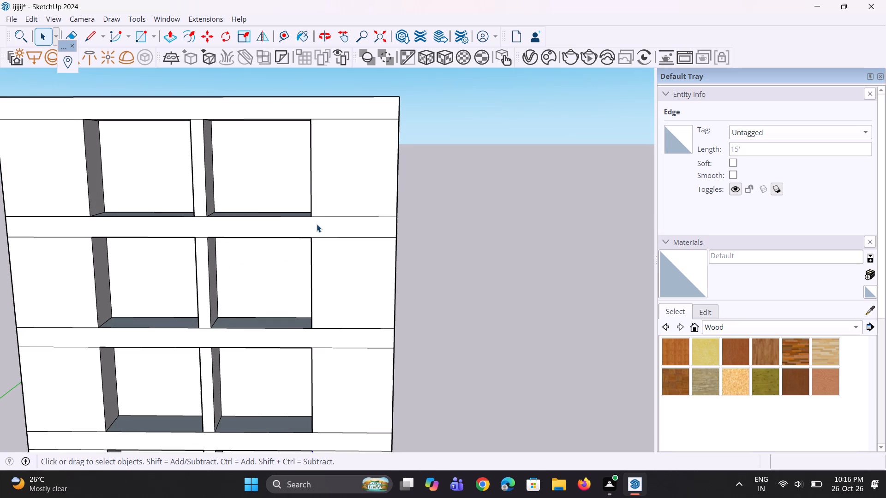
{"action": "scroll", "coordinate": [317, 224], "scroll_direction": "down", "scroll_amount": 4}
{"action": "middle_click_drag", "start_coordinate": [315, 266], "coordinate": [301, 264]}
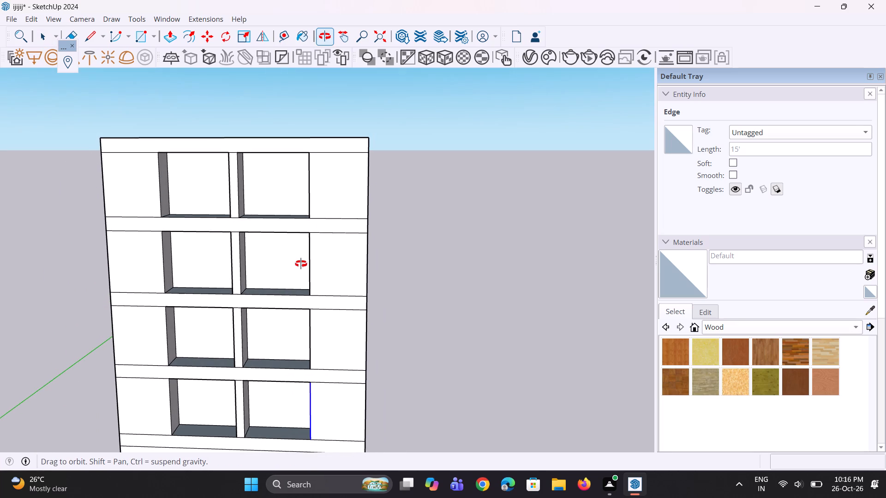
{"action": "middle_click_drag", "start_coordinate": [301, 264], "coordinate": [288, 273]}
{"action": "scroll", "coordinate": [299, 249], "scroll_direction": "up", "scroll_amount": 3}
Push/Pull the whole roof face upward by about 3' 2" to deepen the top band.
{"action": "middle_click_drag", "start_coordinate": [309, 224], "coordinate": [311, 261]}
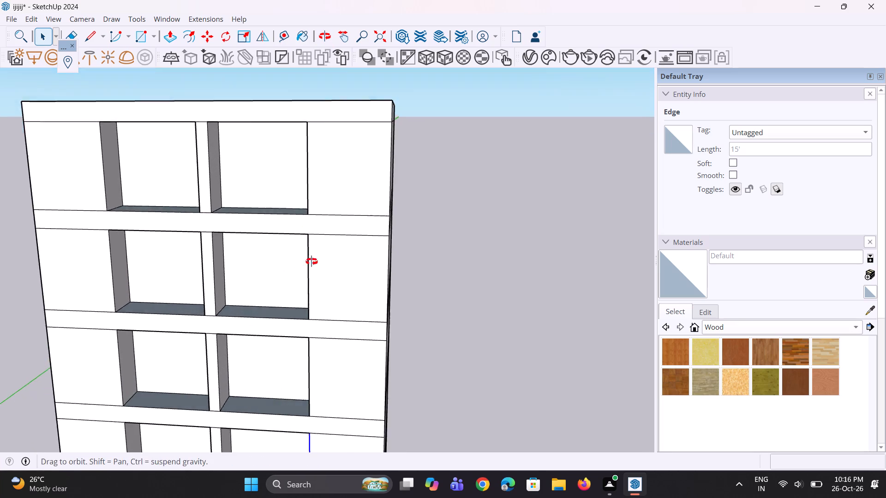
{"action": "middle_click_drag", "start_coordinate": [311, 261], "coordinate": [321, 334]}
{"action": "scroll", "coordinate": [323, 334], "scroll_direction": "down", "scroll_amount": 5}
{"action": "key", "text": "p"}
{"action": "scroll", "coordinate": [301, 230], "scroll_direction": "up", "scroll_amount": 1}
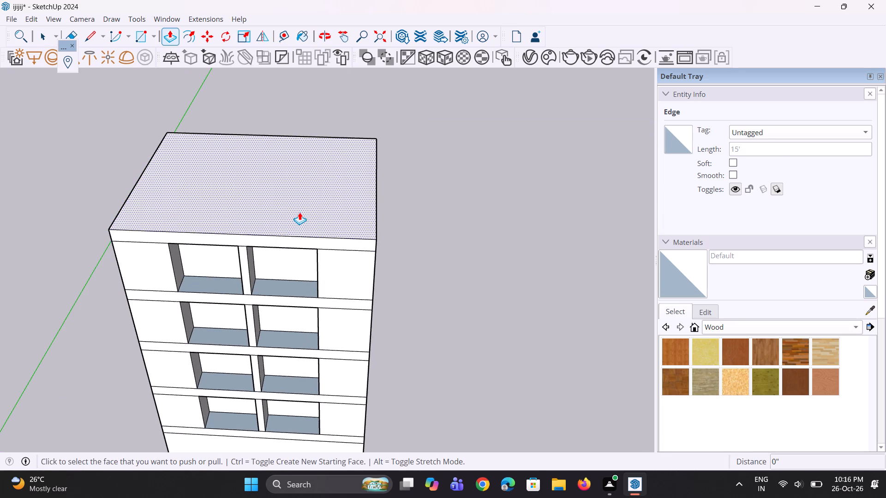
{"action": "left_click", "coordinate": [299, 211]}
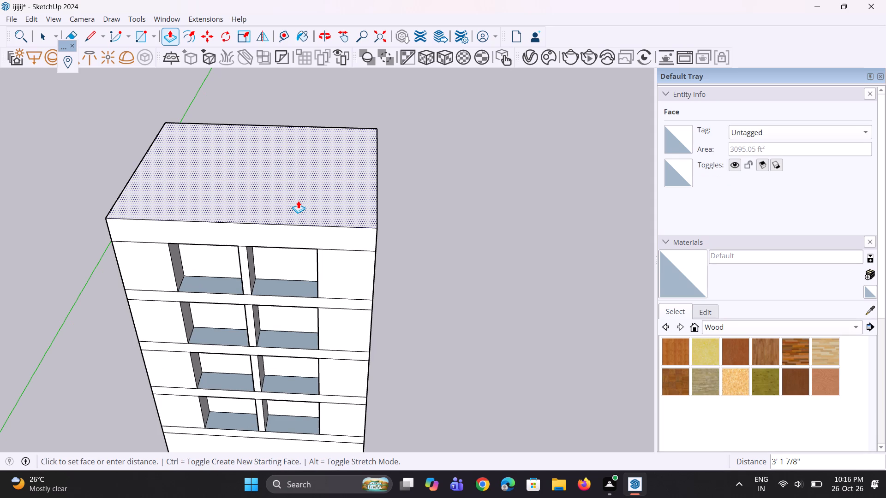
{"action": "left_click", "coordinate": [298, 201]}
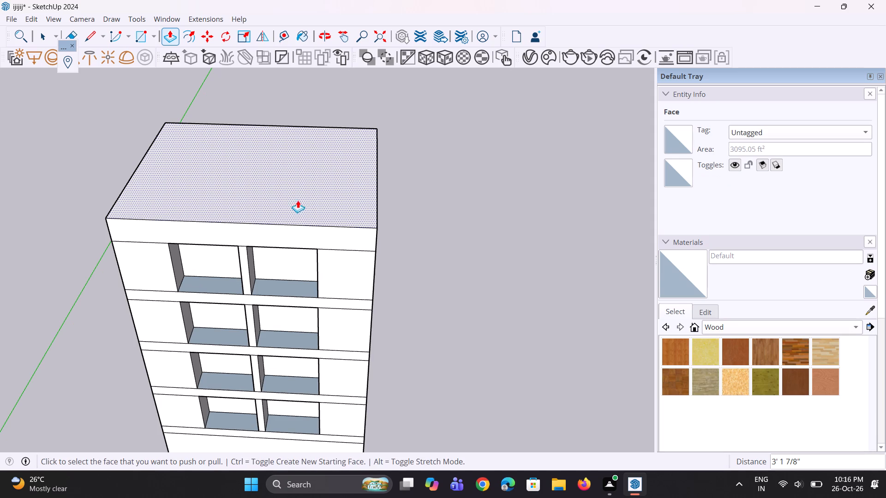
Draw two lines about 6' 6" long up the top band, continuing the outer side edges of the recessed openings to the roof edge.
{"action": "middle_click_drag", "start_coordinate": [305, 269], "coordinate": [294, 264]}
{"action": "scroll", "coordinate": [305, 289], "scroll_direction": "down", "scroll_amount": 6}
{"action": "middle_click_drag", "start_coordinate": [305, 289], "coordinate": [295, 288]}
{"action": "scroll", "coordinate": [237, 272], "scroll_direction": "up", "scroll_amount": 5}
{"action": "key", "text": "space"}
{"action": "key", "text": "l"}
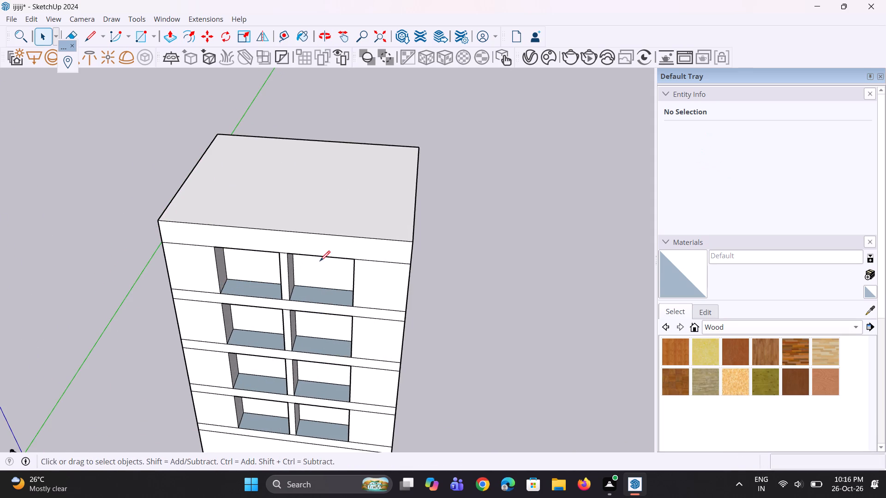
{"action": "scroll", "coordinate": [323, 260], "scroll_direction": "up", "scroll_amount": 4}
{"action": "left_click", "coordinate": [368, 259]}
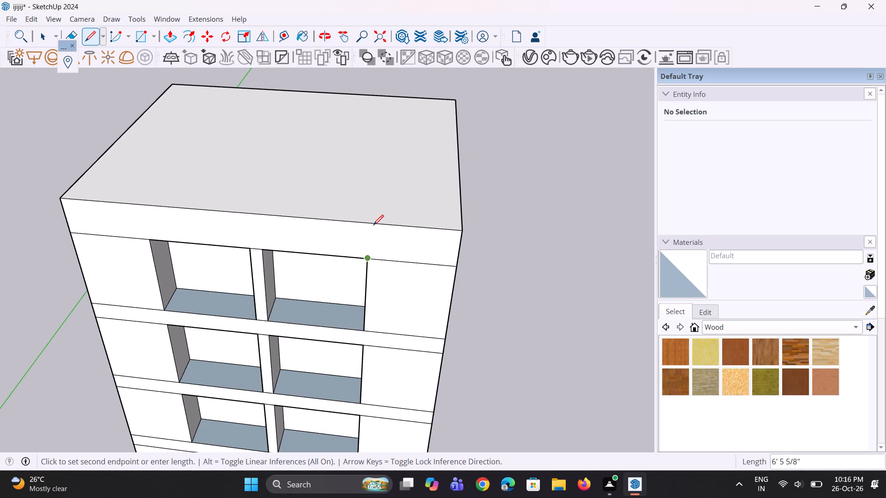
{"action": "left_click", "coordinate": [373, 222]}
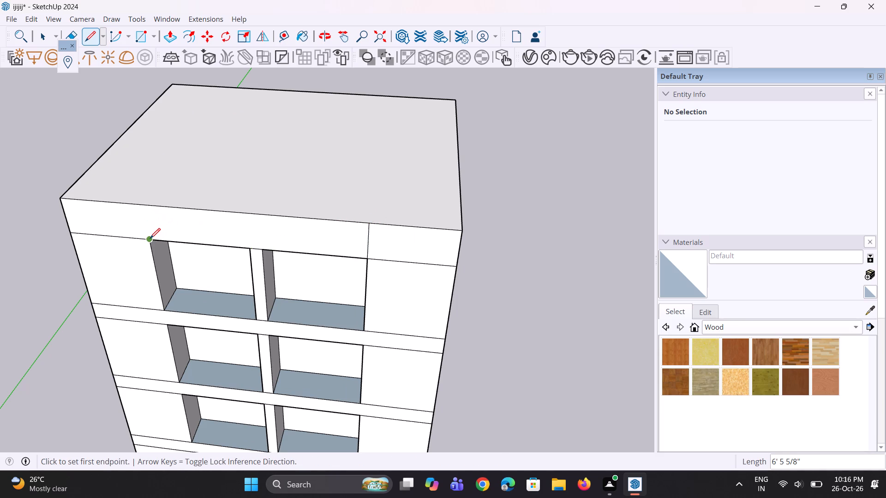
{"action": "left_click", "coordinate": [150, 238]}
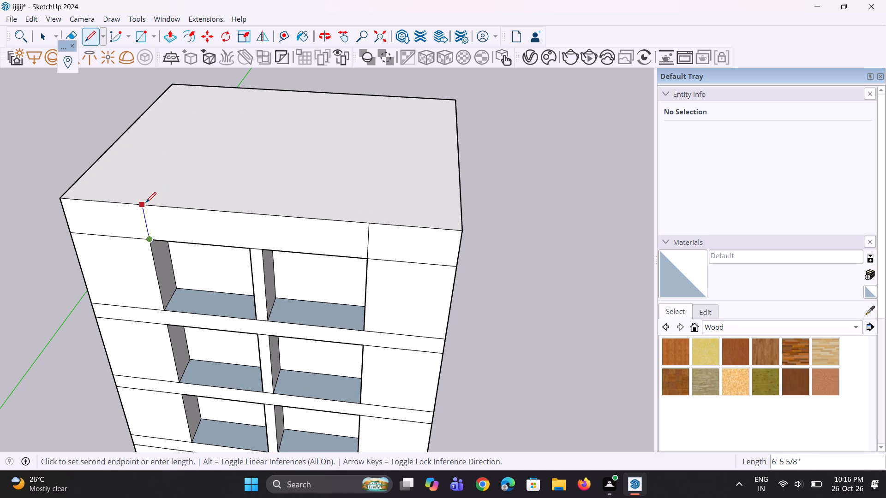
{"action": "left_click", "coordinate": [146, 202]}
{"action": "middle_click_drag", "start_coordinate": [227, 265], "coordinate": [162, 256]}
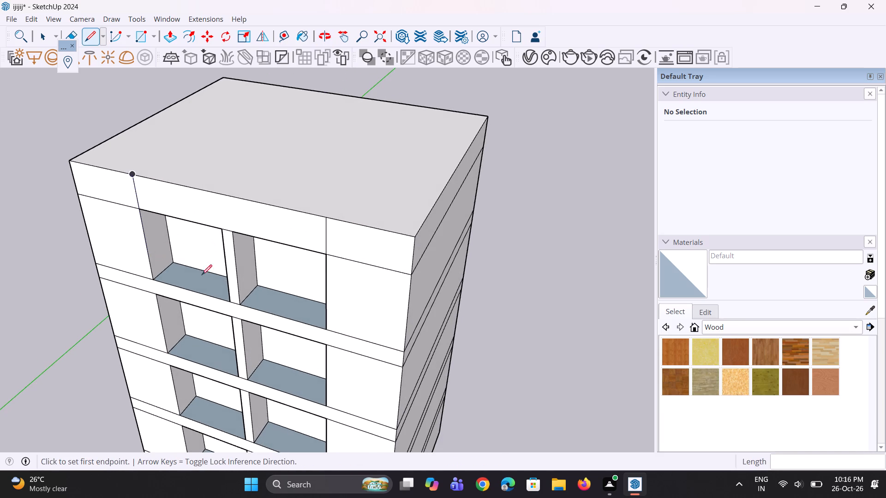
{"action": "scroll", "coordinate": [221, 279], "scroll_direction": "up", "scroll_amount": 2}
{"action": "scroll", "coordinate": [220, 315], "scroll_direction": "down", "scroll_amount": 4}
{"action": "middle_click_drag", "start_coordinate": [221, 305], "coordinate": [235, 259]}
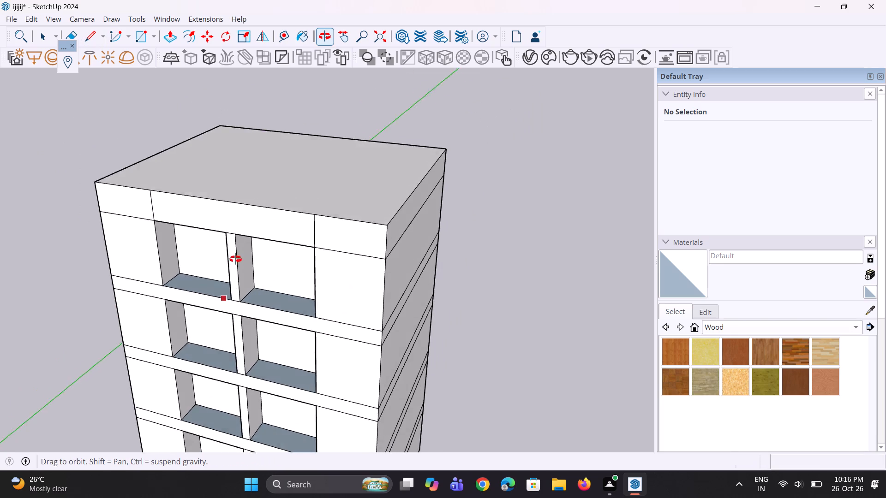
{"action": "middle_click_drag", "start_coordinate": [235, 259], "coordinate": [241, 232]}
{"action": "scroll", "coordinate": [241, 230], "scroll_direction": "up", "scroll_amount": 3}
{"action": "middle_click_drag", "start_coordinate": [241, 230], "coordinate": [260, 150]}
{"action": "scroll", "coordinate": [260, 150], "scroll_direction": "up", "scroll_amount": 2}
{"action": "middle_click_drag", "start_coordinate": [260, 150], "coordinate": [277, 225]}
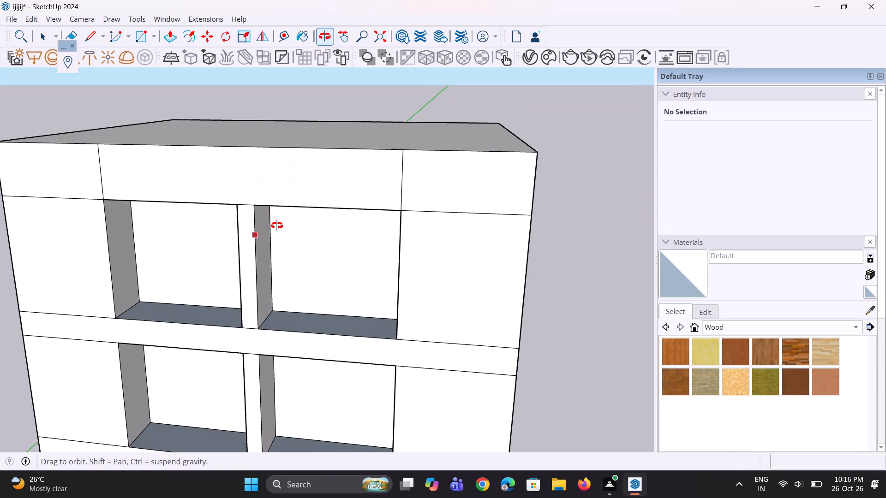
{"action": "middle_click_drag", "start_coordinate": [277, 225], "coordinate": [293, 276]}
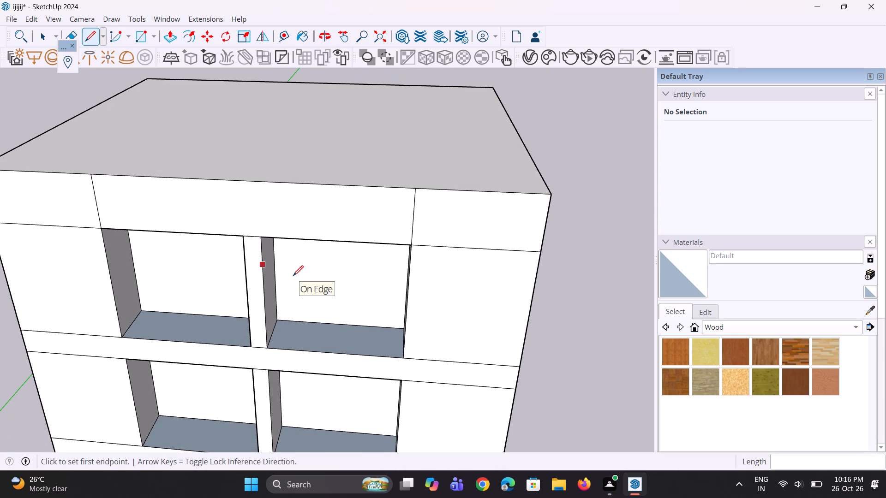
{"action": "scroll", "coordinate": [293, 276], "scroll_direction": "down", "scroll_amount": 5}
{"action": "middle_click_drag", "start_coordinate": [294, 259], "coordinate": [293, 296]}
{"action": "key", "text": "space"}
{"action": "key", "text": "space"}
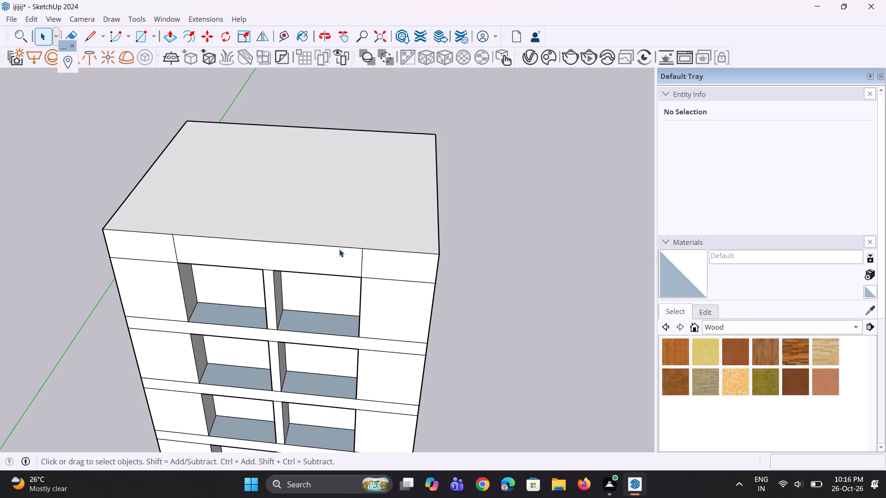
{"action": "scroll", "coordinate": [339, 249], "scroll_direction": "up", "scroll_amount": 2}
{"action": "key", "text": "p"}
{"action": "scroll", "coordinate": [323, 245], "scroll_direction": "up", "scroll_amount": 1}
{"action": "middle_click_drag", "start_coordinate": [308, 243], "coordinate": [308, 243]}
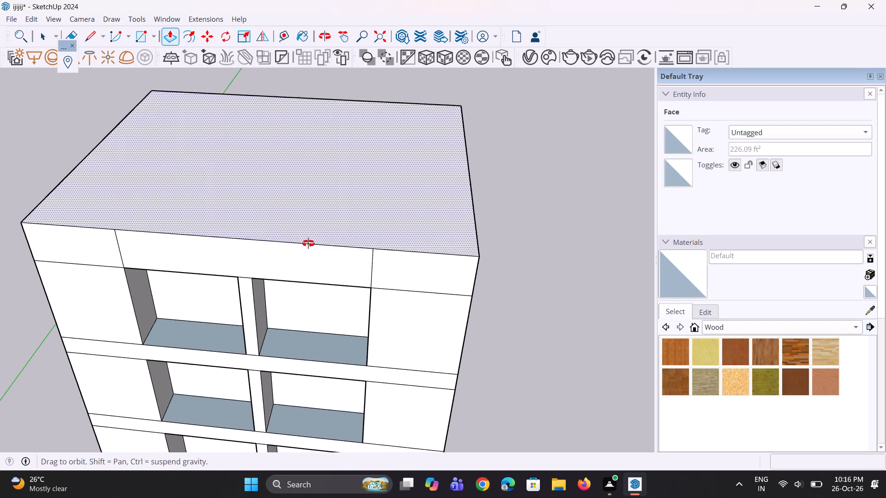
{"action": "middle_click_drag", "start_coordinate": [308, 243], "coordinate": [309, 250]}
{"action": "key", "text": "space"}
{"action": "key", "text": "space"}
Copy the front roof edge segment between the two new lines about 2' 5" inward across the roof.
{"action": "middle_click_drag", "start_coordinate": [317, 244], "coordinate": [319, 266]}
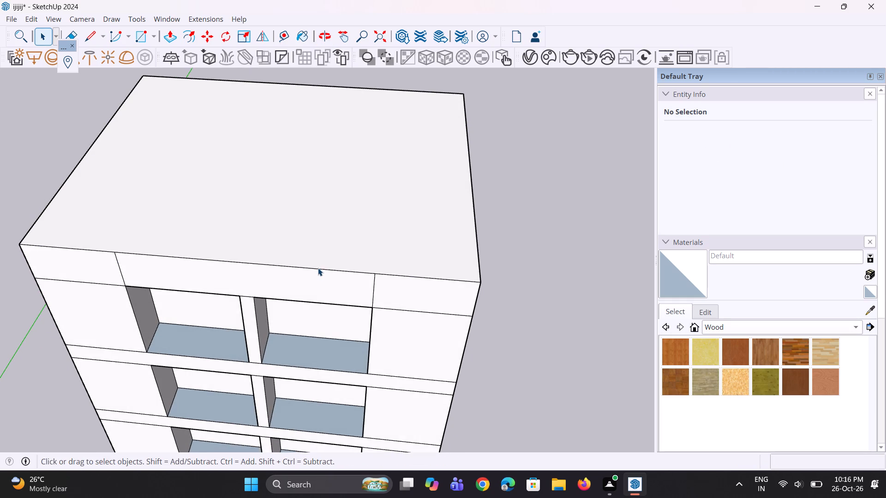
{"action": "left_click", "coordinate": [318, 268]}
{"action": "middle_click_drag", "start_coordinate": [314, 269], "coordinate": [327, 304]}
{"action": "scroll", "coordinate": [340, 304], "scroll_direction": "up", "scroll_amount": 2}
{"action": "key", "text": "m"}
{"action": "scroll", "coordinate": [359, 298], "scroll_direction": "up", "scroll_amount": 3}
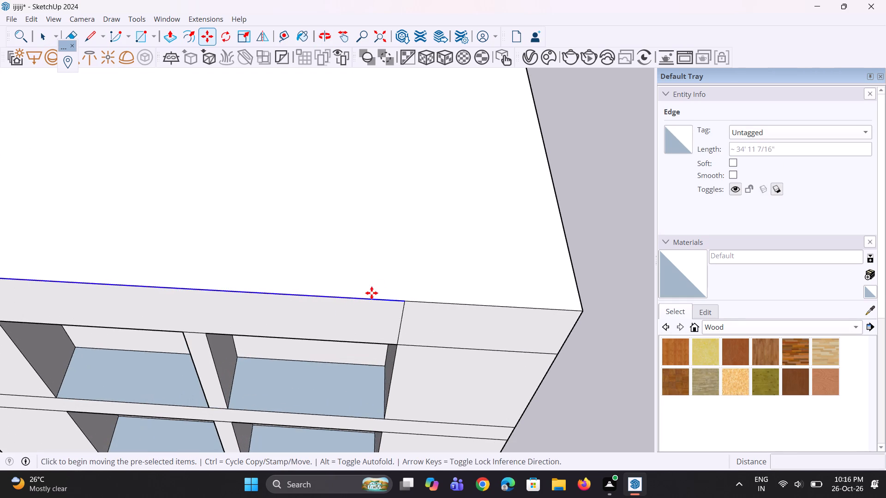
{"action": "left_click", "coordinate": [403, 299]}
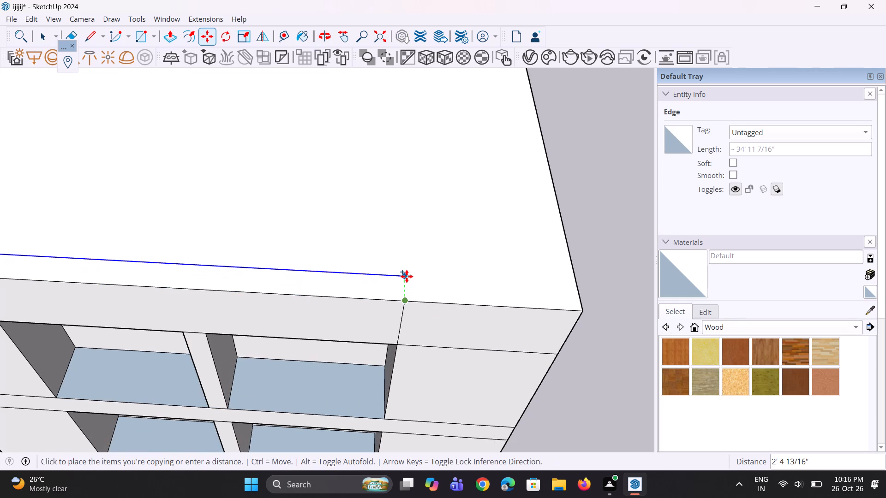
{"action": "left_click", "coordinate": [407, 276]}
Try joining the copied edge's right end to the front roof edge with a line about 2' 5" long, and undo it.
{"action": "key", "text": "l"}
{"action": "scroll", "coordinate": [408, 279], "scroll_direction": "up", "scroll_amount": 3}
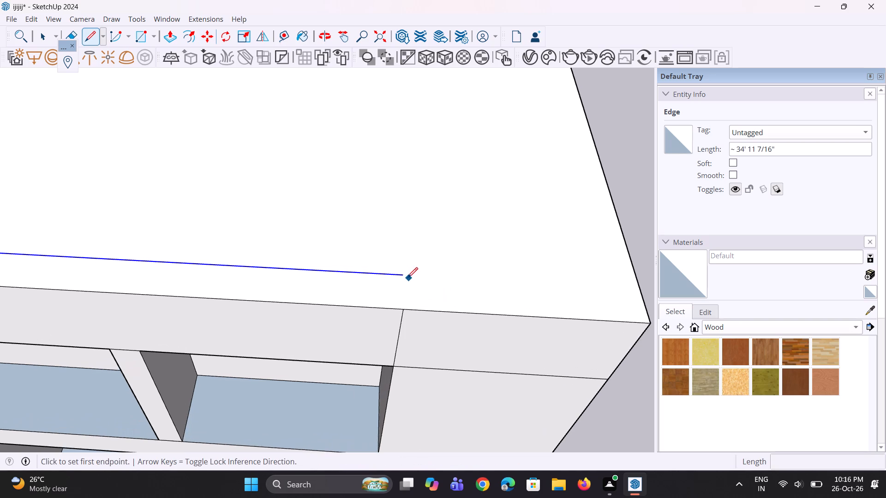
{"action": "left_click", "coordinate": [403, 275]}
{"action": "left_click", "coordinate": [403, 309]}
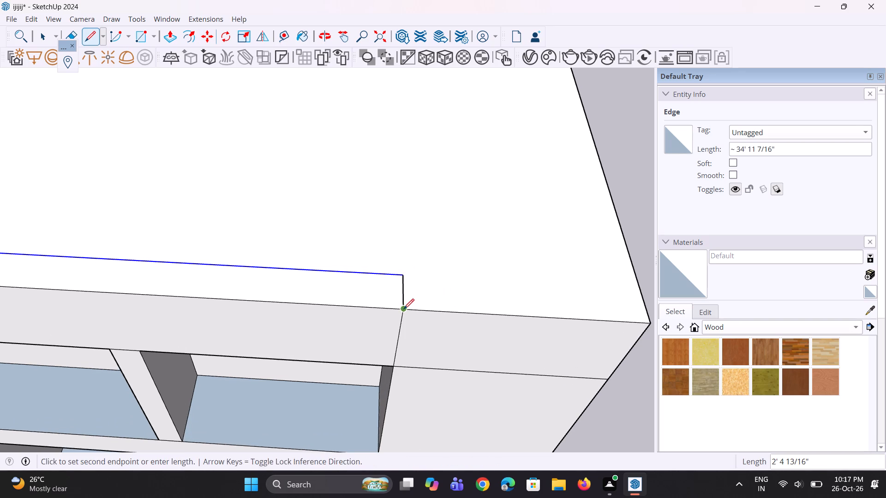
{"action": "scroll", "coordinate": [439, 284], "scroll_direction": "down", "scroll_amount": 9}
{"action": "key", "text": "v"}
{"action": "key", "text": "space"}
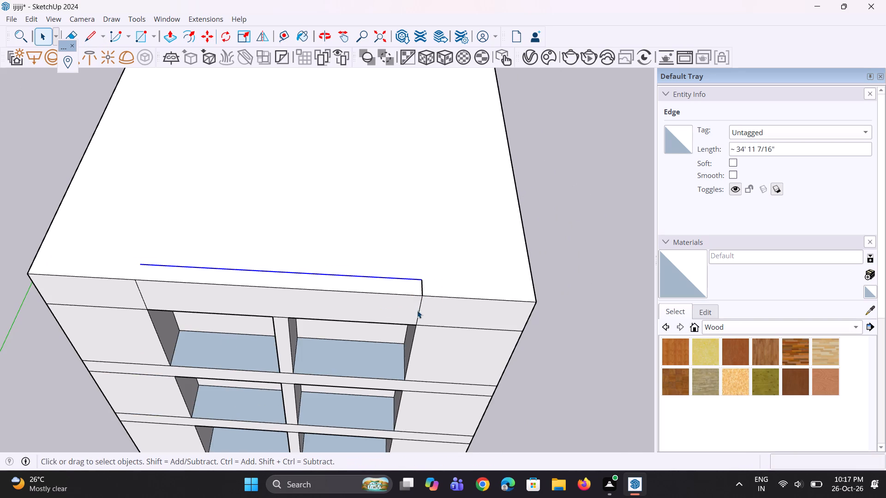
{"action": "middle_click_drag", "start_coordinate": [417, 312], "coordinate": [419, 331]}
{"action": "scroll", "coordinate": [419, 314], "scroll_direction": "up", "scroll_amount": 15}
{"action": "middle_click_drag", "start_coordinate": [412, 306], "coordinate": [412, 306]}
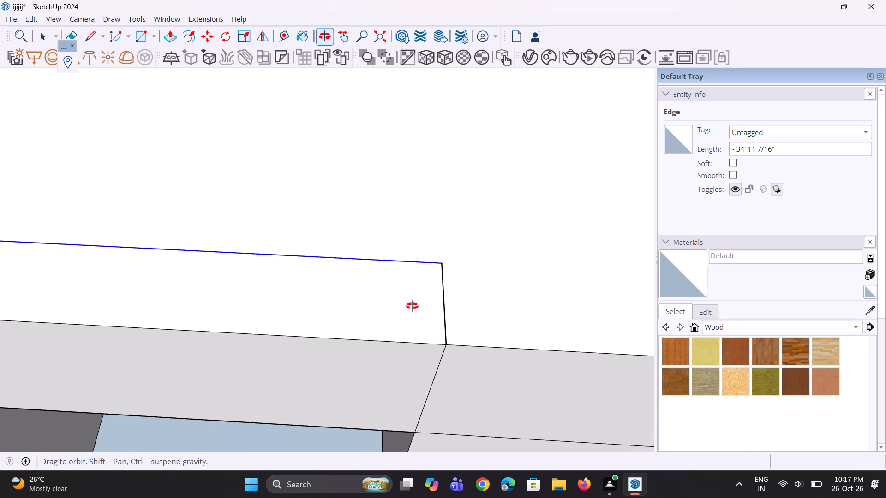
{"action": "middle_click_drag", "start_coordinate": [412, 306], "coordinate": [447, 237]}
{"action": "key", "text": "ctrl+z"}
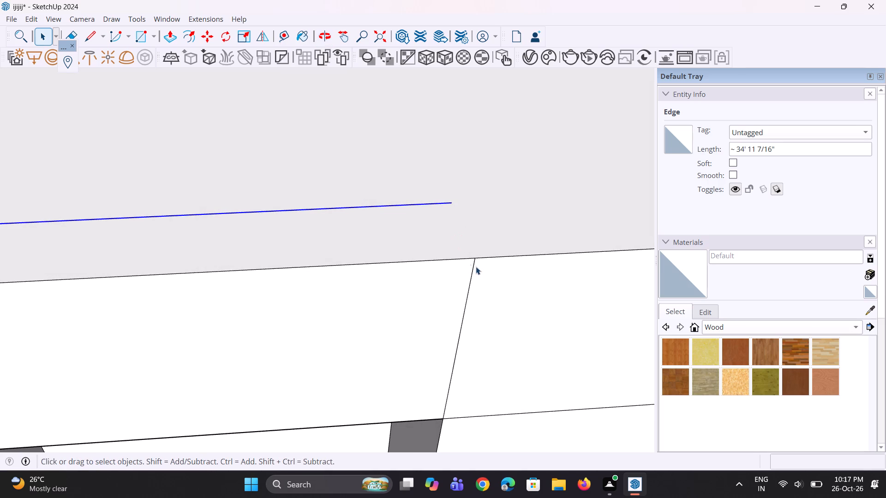
Close both ends of the roof strip with lines about 2' 5" long between the copied edge and the front roof edge.
{"action": "key", "text": "l"}
{"action": "scroll", "coordinate": [497, 233], "scroll_direction": "up", "scroll_amount": 2}
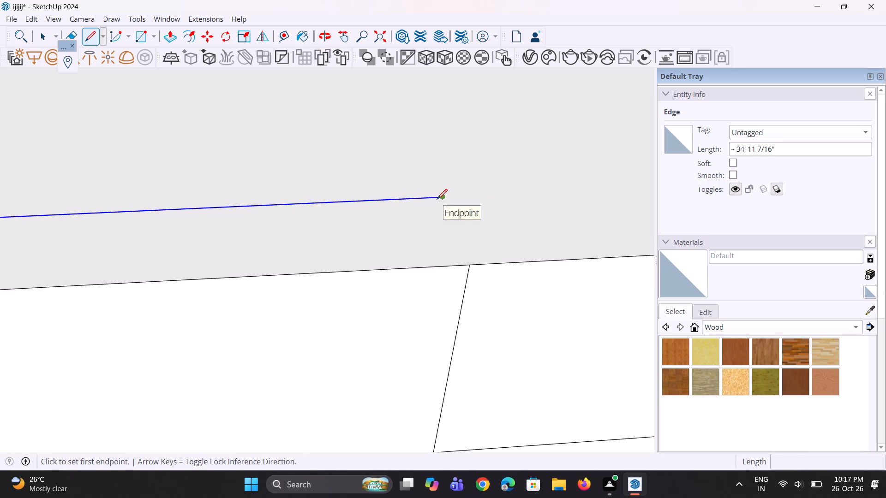
{"action": "left_click", "coordinate": [443, 198]}
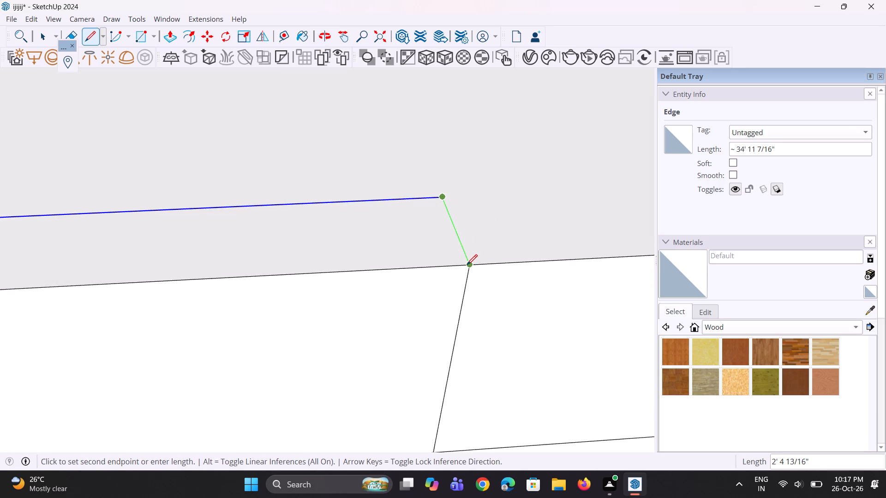
{"action": "left_click", "coordinate": [467, 265]}
{"action": "scroll", "coordinate": [467, 265], "scroll_direction": "down", "scroll_amount": 12}
{"action": "middle_click_drag", "start_coordinate": [469, 264], "coordinate": [516, 176]}
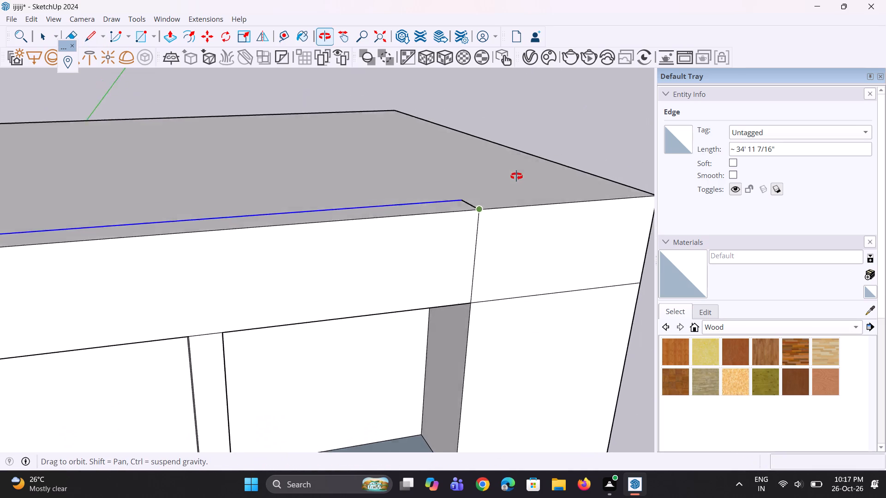
{"action": "middle_click_drag", "start_coordinate": [516, 176], "coordinate": [533, 158]}
{"action": "scroll", "coordinate": [559, 205], "scroll_direction": "down", "scroll_amount": 5}
{"action": "middle_click_drag", "start_coordinate": [376, 225], "coordinate": [405, 339]}
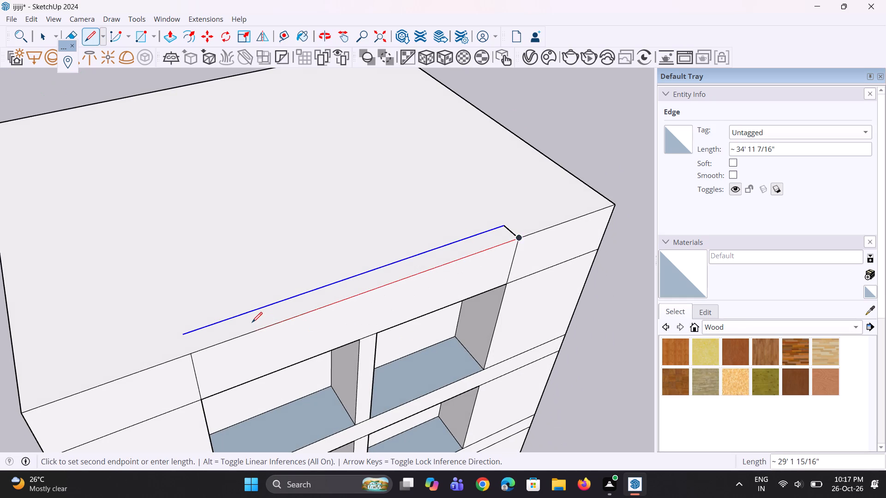
{"action": "key", "text": "space"}
{"action": "key", "text": "l"}
{"action": "scroll", "coordinate": [167, 329], "scroll_direction": "up", "scroll_amount": 6}
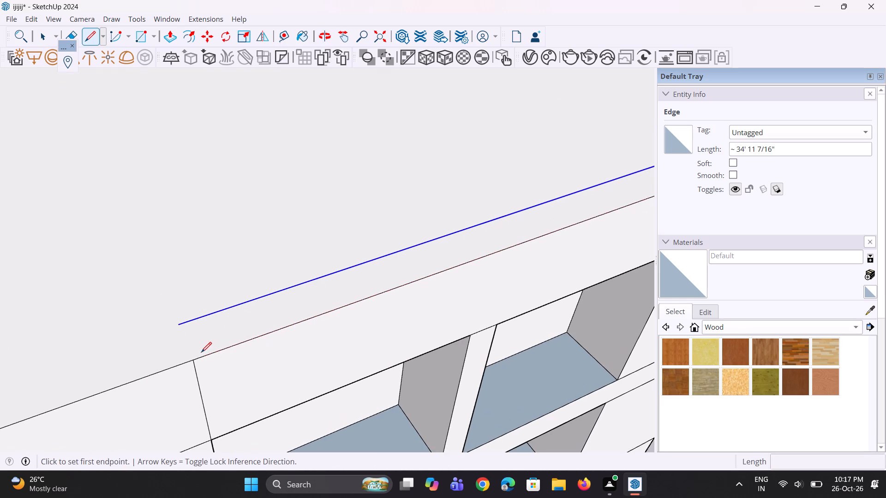
{"action": "left_click", "coordinate": [194, 358]}
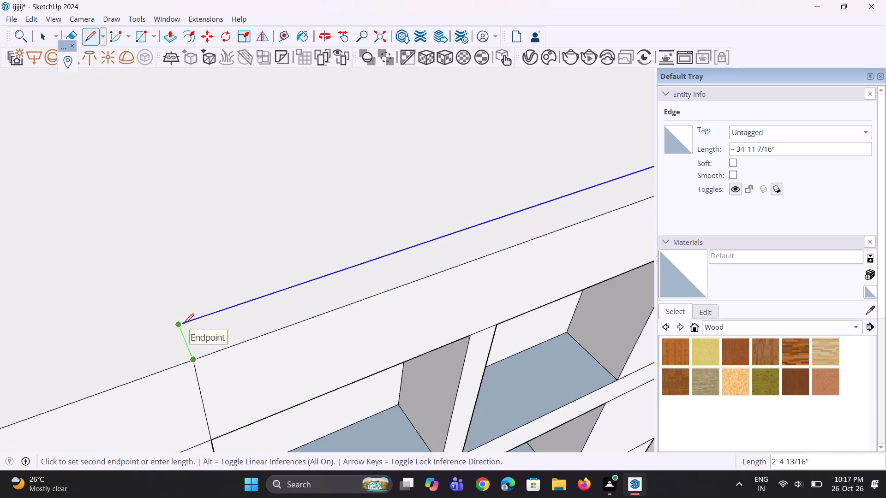
{"action": "left_click", "coordinate": [184, 324]}
{"action": "middle_click_drag", "start_coordinate": [200, 354], "coordinate": [307, 269]}
{"action": "key", "text": "space"}
{"action": "key", "text": "space"}
Push/Pull the narrow roof strip upward to form a raised parapet above the central openings.
{"action": "middle_click_drag", "start_coordinate": [320, 267], "coordinate": [315, 358]}
{"action": "key", "text": "p"}
{"action": "left_click", "coordinate": [341, 328]}
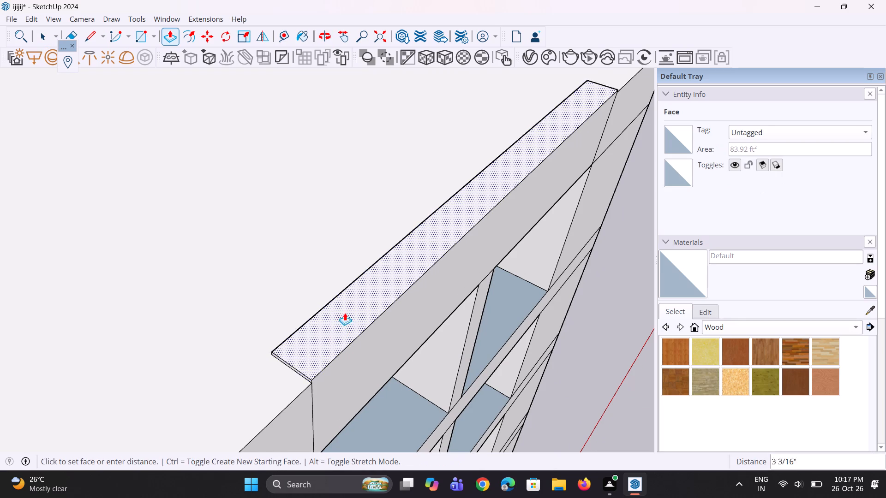
{"action": "left_click", "coordinate": [353, 293]}
{"action": "middle_click_drag", "start_coordinate": [312, 313], "coordinate": [261, 268]}
{"action": "scroll", "coordinate": [134, 297], "scroll_direction": "down", "scroll_amount": 2}
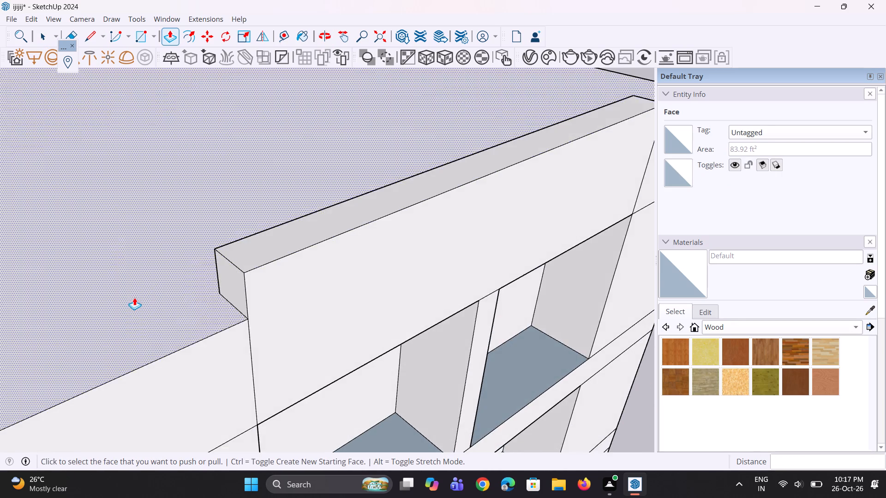
Push/Pull the parapet's top face up about 3' 6" from a new starting face to add a separate upper band.
{"action": "scroll", "coordinate": [134, 297], "scroll_direction": "down", "scroll_amount": 8}
{"action": "scroll", "coordinate": [193, 314], "scroll_direction": "up", "scroll_amount": 1}
{"action": "middle_click_drag", "start_coordinate": [193, 314], "coordinate": [84, 247]}
{"action": "scroll", "coordinate": [235, 321], "scroll_direction": "down", "scroll_amount": 5}
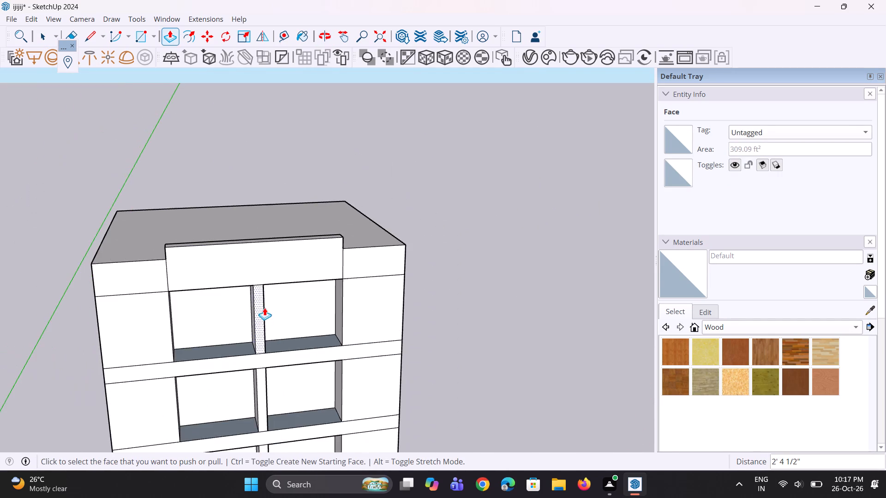
{"action": "middle_click_drag", "start_coordinate": [325, 285], "coordinate": [261, 396]}
{"action": "scroll", "coordinate": [334, 304], "scroll_direction": "up", "scroll_amount": 1}
{"action": "middle_click_drag", "start_coordinate": [334, 303], "coordinate": [187, 347]}
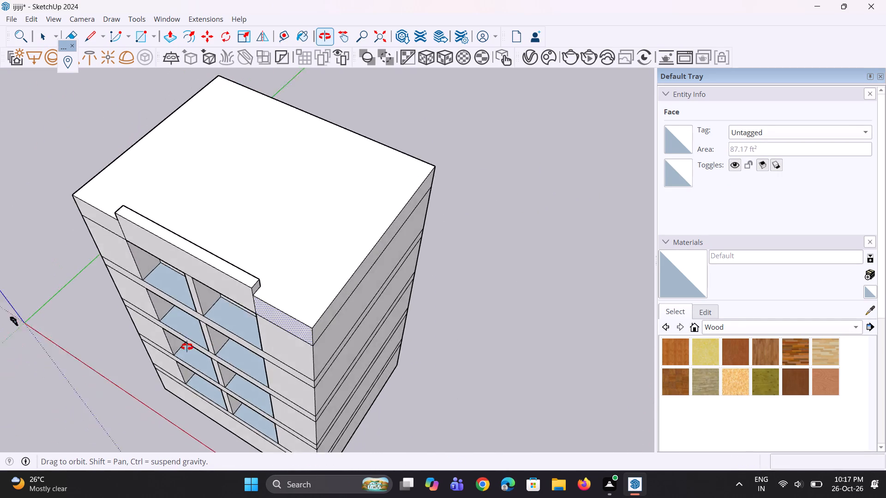
{"action": "middle_click_drag", "start_coordinate": [187, 347], "coordinate": [351, 244]}
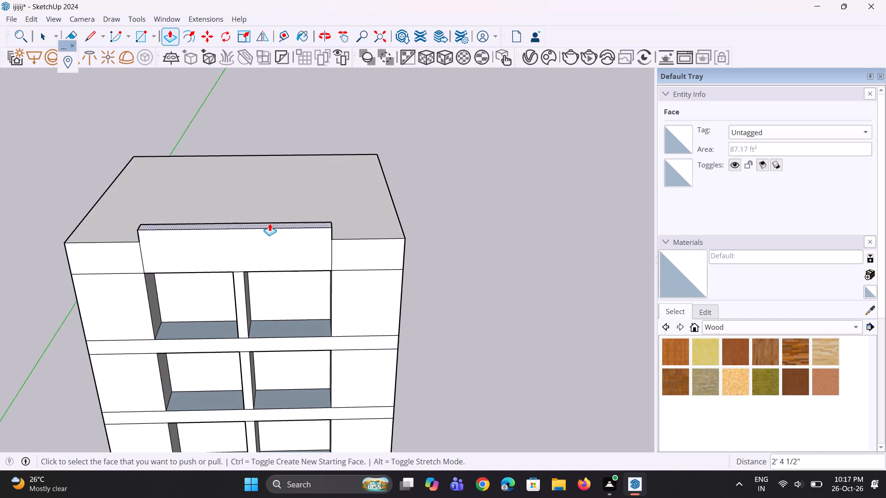
{"action": "scroll", "coordinate": [268, 222], "scroll_direction": "up", "scroll_amount": 4}
{"action": "left_click", "coordinate": [266, 227]}
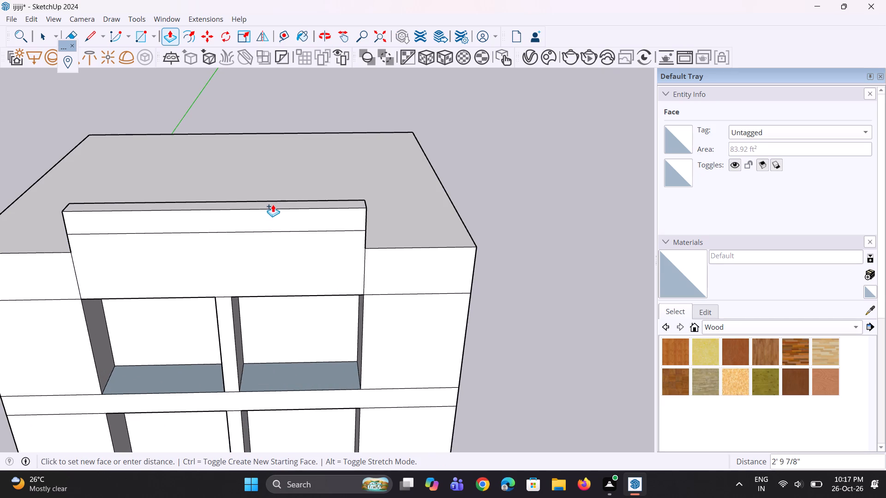
{"action": "left_click", "coordinate": [273, 199]}
Push/Pull the front face of the parapet's upper band outward about 1' 1".
{"action": "middle_click_drag", "start_coordinate": [299, 235], "coordinate": [243, 257]}
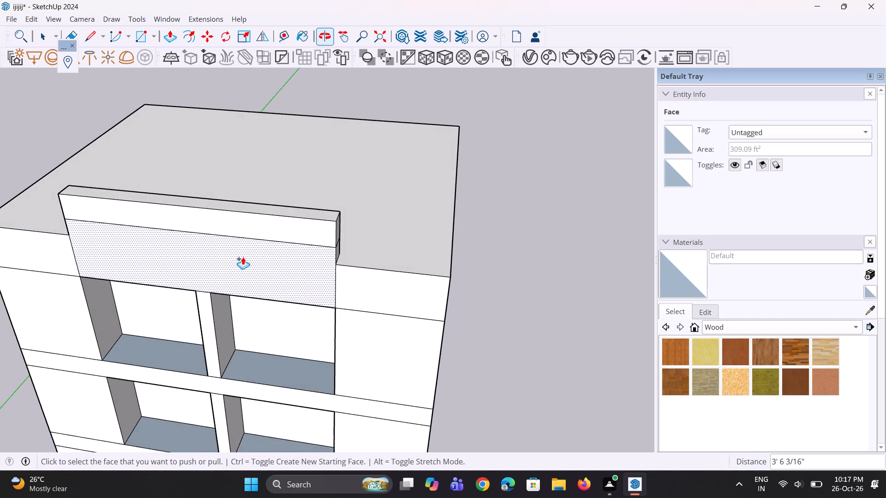
{"action": "scroll", "coordinate": [221, 257], "scroll_direction": "up", "scroll_amount": 4}
{"action": "left_click", "coordinate": [240, 216]}
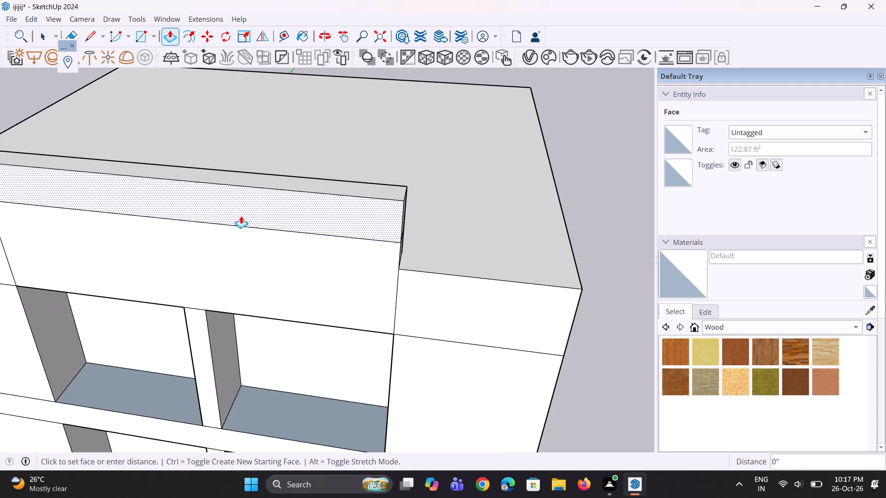
{"action": "left_click", "coordinate": [241, 226]}
Push/Pull the rear face of the parapet's upper band back over the roof about 1' 1".
{"action": "middle_click_drag", "start_coordinate": [276, 264], "coordinate": [275, 191]}
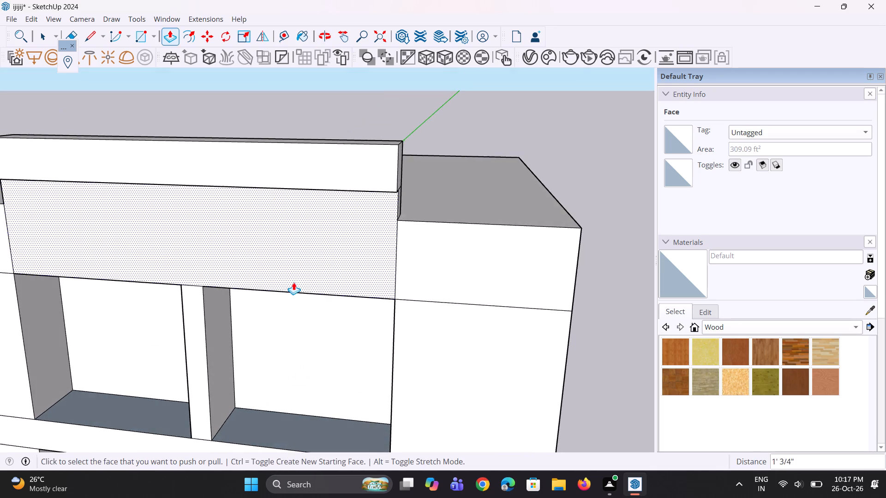
{"action": "scroll", "coordinate": [295, 290], "scroll_direction": "down", "scroll_amount": 6}
{"action": "middle_click_drag", "start_coordinate": [312, 236], "coordinate": [168, 230]}
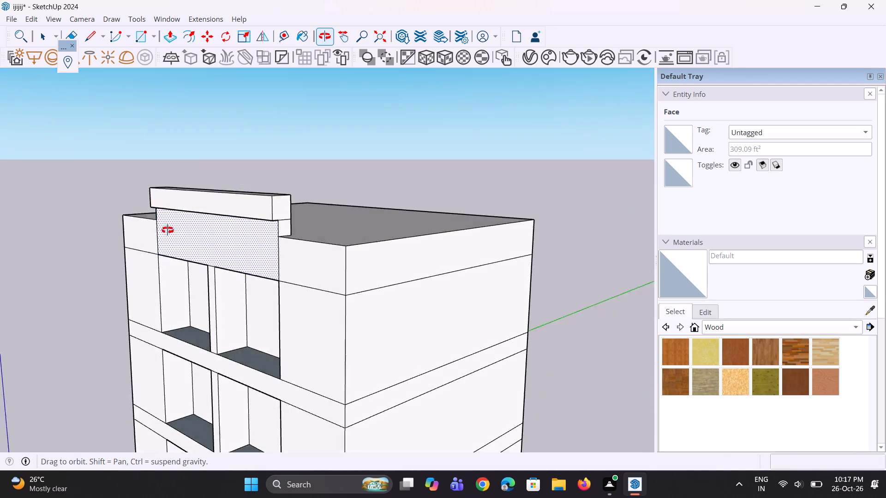
{"action": "middle_click_drag", "start_coordinate": [168, 230], "coordinate": [114, 253]}
{"action": "scroll", "coordinate": [197, 230], "scroll_direction": "up", "scroll_amount": 8}
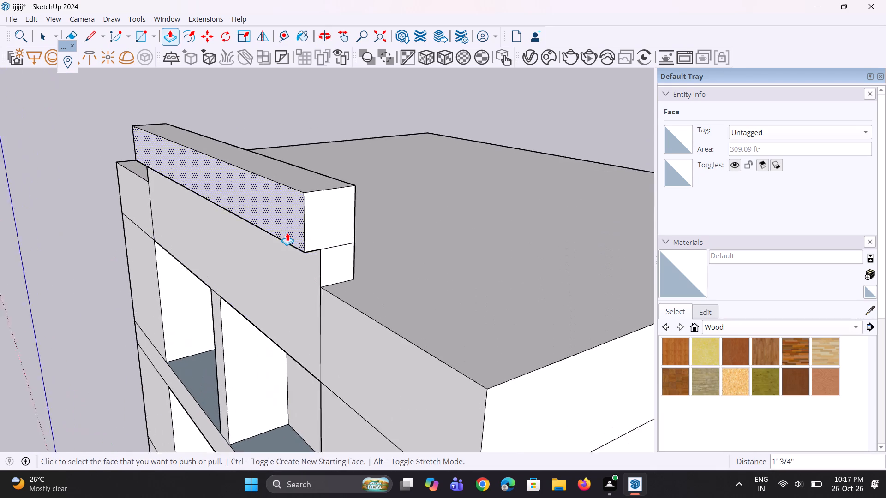
{"action": "scroll", "coordinate": [352, 262], "scroll_direction": "up", "scroll_amount": 1}
{"action": "middle_click_drag", "start_coordinate": [352, 262], "coordinate": [219, 245]}
{"action": "scroll", "coordinate": [243, 244], "scroll_direction": "up", "scroll_amount": 3}
{"action": "left_click", "coordinate": [244, 244]}
{"action": "left_click", "coordinate": [216, 238]}
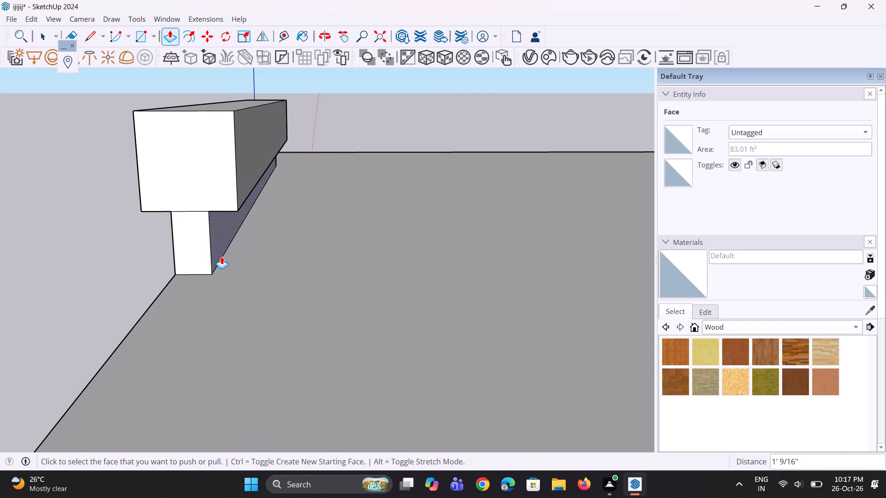
Push/Pull the left end face of the parapet's upper band outward to form a side overhang.
{"action": "scroll", "coordinate": [232, 263], "scroll_direction": "down", "scroll_amount": 3}
{"action": "middle_click_drag", "start_coordinate": [233, 264], "coordinate": [383, 261]}
{"action": "scroll", "coordinate": [324, 225], "scroll_direction": "down", "scroll_amount": 6}
{"action": "scroll", "coordinate": [328, 237], "scroll_direction": "up", "scroll_amount": 1}
{"action": "middle_click_drag", "start_coordinate": [334, 237], "coordinate": [387, 229]}
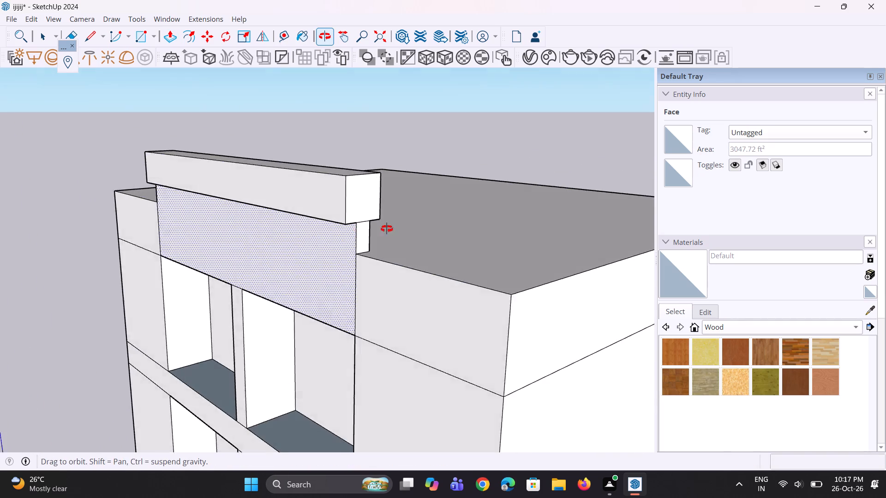
{"action": "middle_click_drag", "start_coordinate": [387, 229], "coordinate": [495, 199]}
{"action": "scroll", "coordinate": [369, 236], "scroll_direction": "down", "scroll_amount": 5}
{"action": "middle_click_drag", "start_coordinate": [287, 220], "coordinate": [377, 194]}
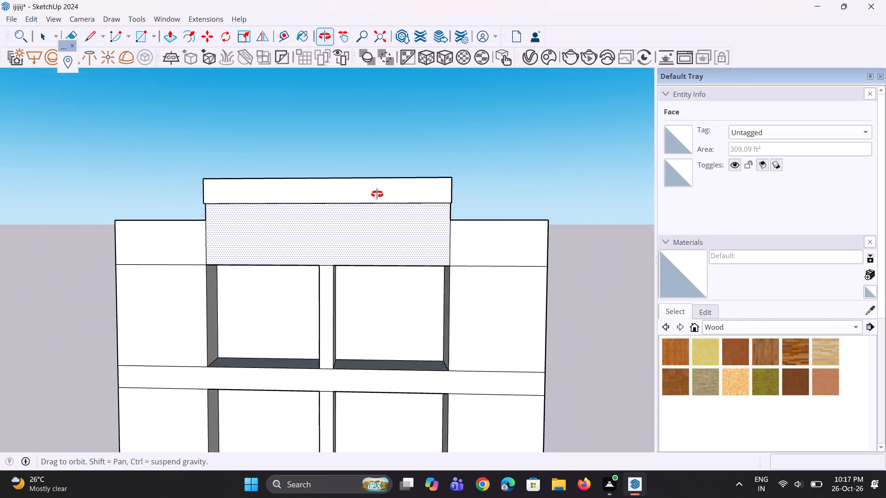
{"action": "middle_click_drag", "start_coordinate": [377, 194], "coordinate": [406, 168]}
{"action": "scroll", "coordinate": [244, 168], "scroll_direction": "up", "scroll_amount": 6}
{"action": "middle_click_drag", "start_coordinate": [227, 181], "coordinate": [336, 219]}
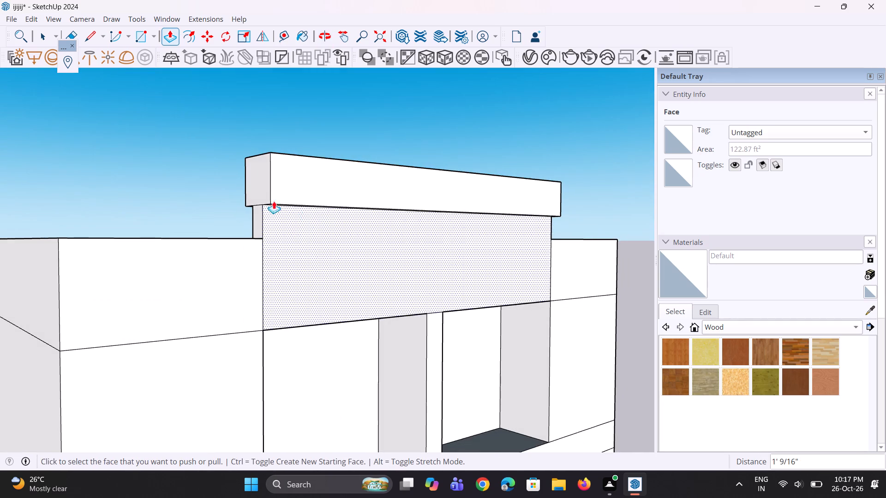
{"action": "left_click", "coordinate": [261, 186]}
{"action": "left_click", "coordinate": [227, 189]}
Erase the two leftover edges on the underside of the left overhang.
{"action": "middle_click_drag", "start_coordinate": [238, 234], "coordinate": [233, 218]}
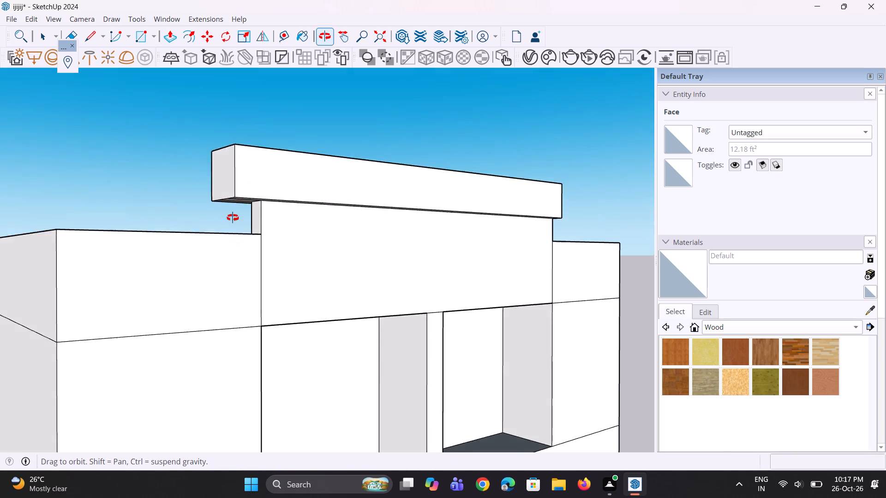
{"action": "middle_click_drag", "start_coordinate": [233, 218], "coordinate": [225, 151]}
{"action": "scroll", "coordinate": [232, 160], "scroll_direction": "up", "scroll_amount": 4}
{"action": "key", "text": "e"}
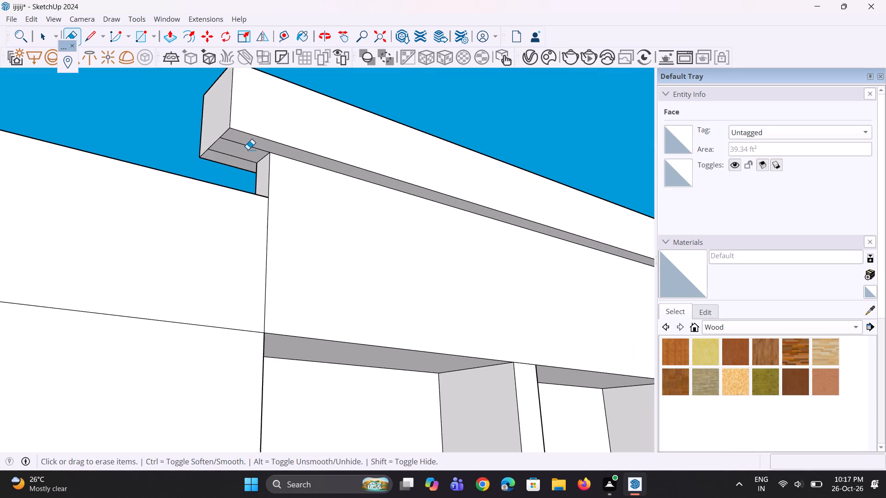
{"action": "left_click", "coordinate": [249, 147]}
{"action": "left_click", "coordinate": [240, 159]}
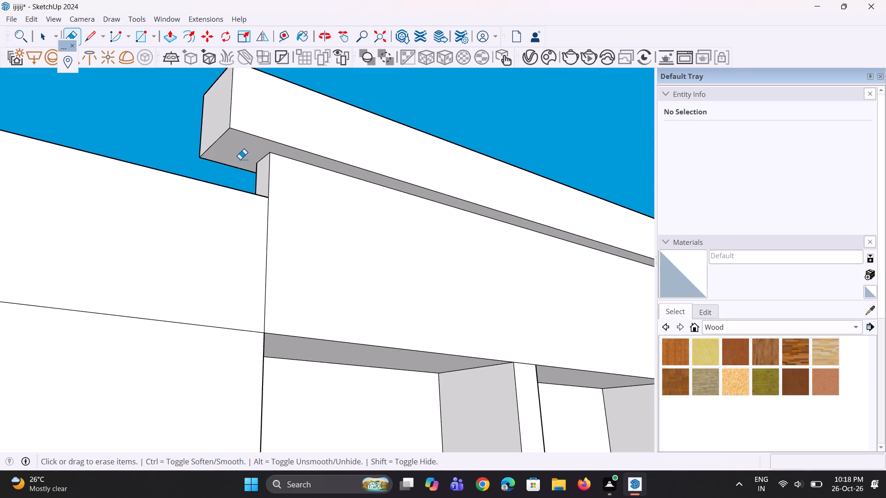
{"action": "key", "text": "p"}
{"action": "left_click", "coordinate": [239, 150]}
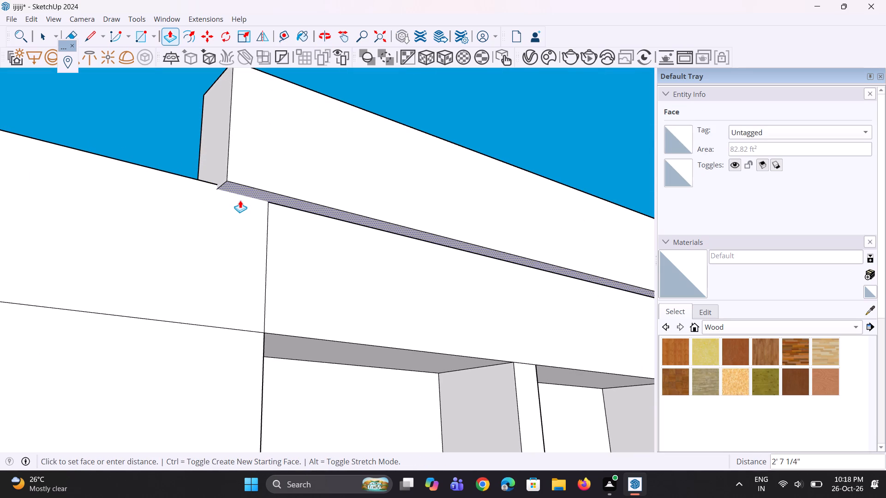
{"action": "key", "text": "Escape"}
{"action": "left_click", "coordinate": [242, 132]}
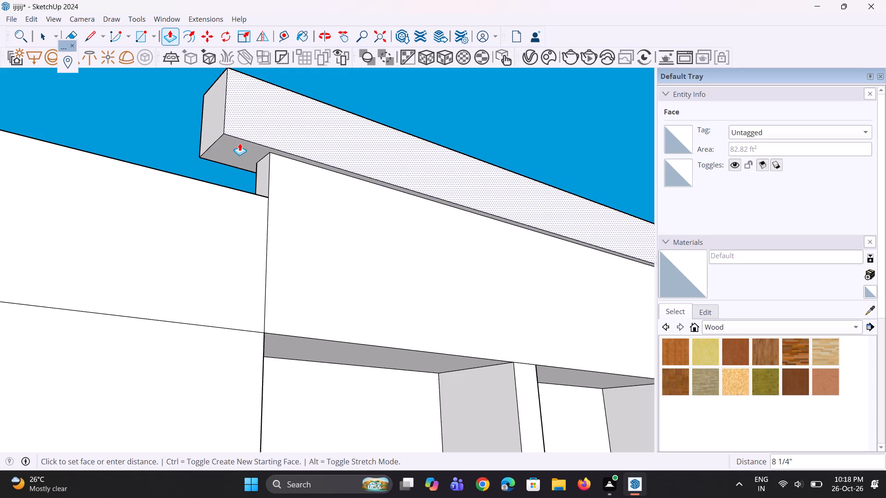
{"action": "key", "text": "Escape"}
Copy the outer edge of the left overhang's underside about 1' 7" inward toward the parapet wall.
{"action": "scroll", "coordinate": [263, 179], "scroll_direction": "up", "scroll_amount": 1}
{"action": "middle_click_drag", "start_coordinate": [263, 179], "coordinate": [267, 142]}
{"action": "scroll", "coordinate": [268, 142], "scroll_direction": "up", "scroll_amount": 1}
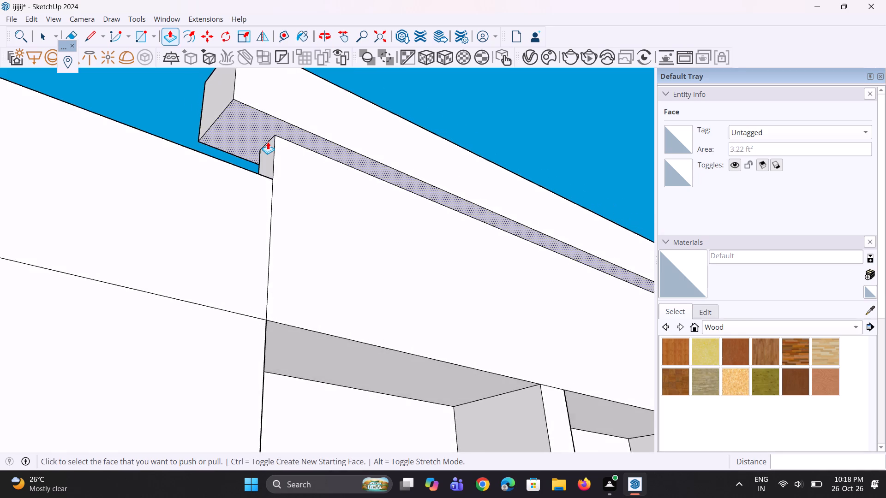
{"action": "scroll", "coordinate": [268, 142], "scroll_direction": "up", "scroll_amount": 5}
{"action": "key", "text": "l"}
{"action": "scroll", "coordinate": [267, 142], "scroll_direction": "up", "scroll_amount": 2}
{"action": "key", "text": "space"}
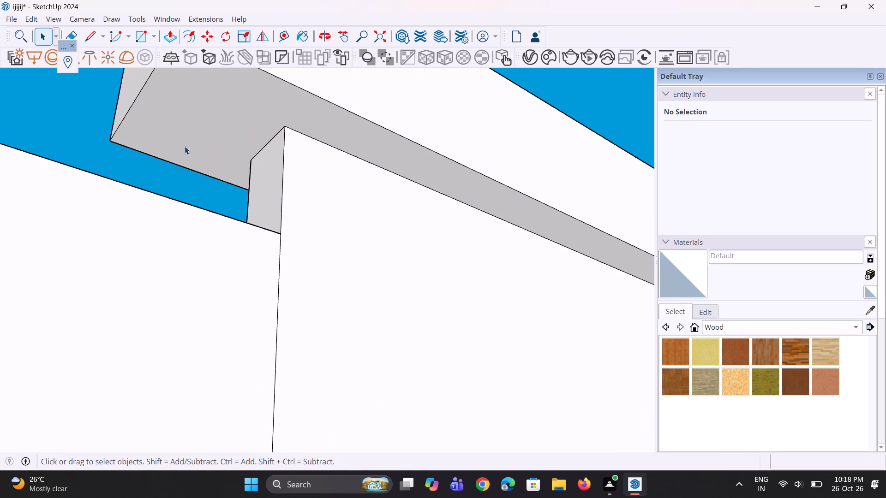
{"action": "key", "text": "space"}
{"action": "left_click", "coordinate": [135, 102]}
{"action": "key", "text": "m"}
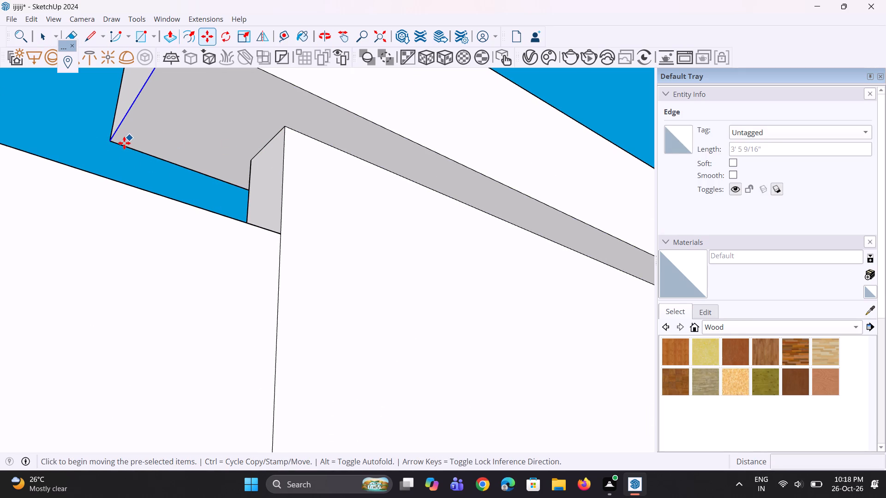
{"action": "scroll", "coordinate": [124, 143], "scroll_direction": "up", "scroll_amount": 2}
{"action": "left_click", "coordinate": [109, 139]}
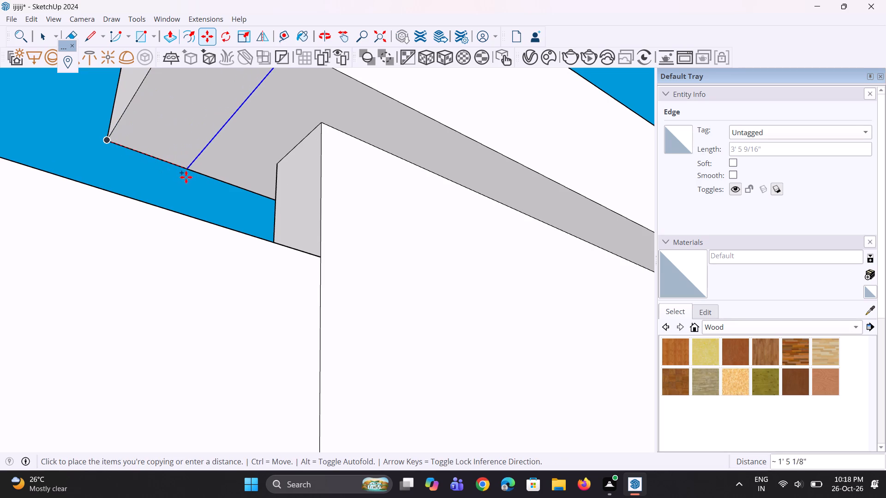
{"action": "left_click", "coordinate": [195, 181]}
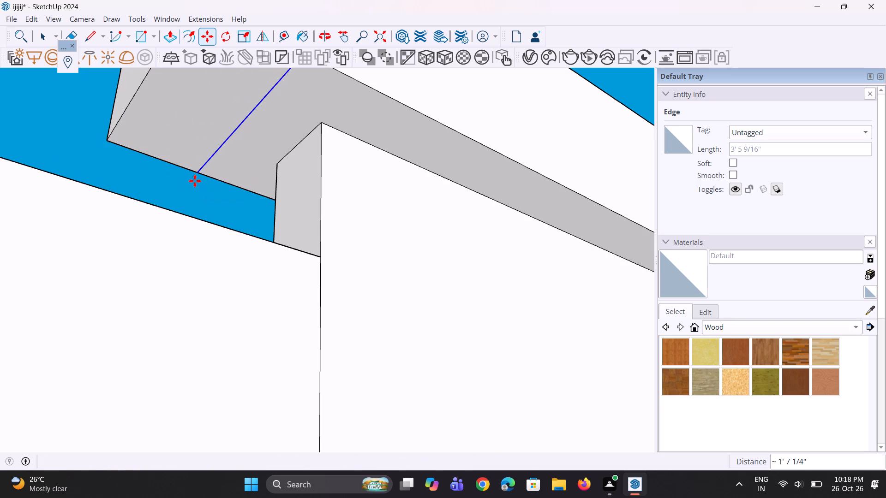
Push/Pull the right end face of the parapet's upper band outward about 2' 4".
{"action": "scroll", "coordinate": [195, 181], "scroll_direction": "down", "scroll_amount": 12}
{"action": "middle_click_drag", "start_coordinate": [477, 251], "coordinate": [384, 228]}
{"action": "scroll", "coordinate": [477, 251], "scroll_direction": "up", "scroll_amount": 5}
{"action": "middle_click_drag", "start_coordinate": [471, 250], "coordinate": [462, 250]}
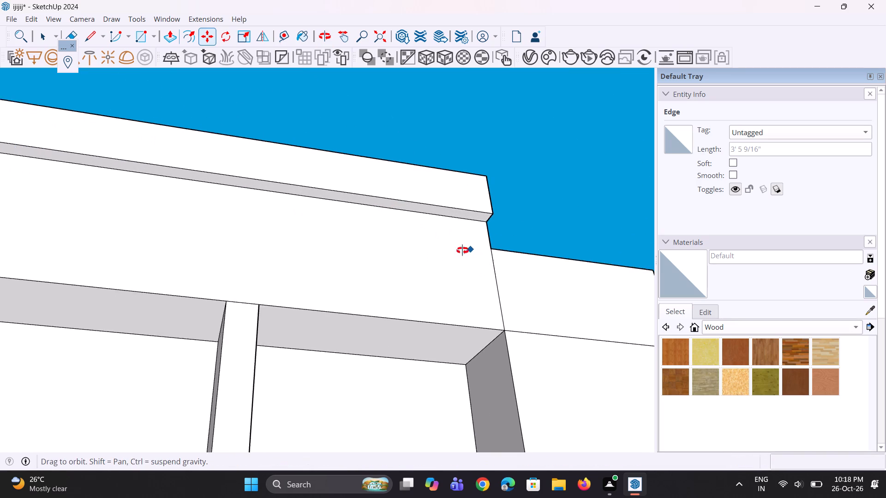
{"action": "middle_click_drag", "start_coordinate": [462, 250], "coordinate": [427, 260]}
{"action": "scroll", "coordinate": [430, 258], "scroll_direction": "down", "scroll_amount": 5}
{"action": "middle_click_drag", "start_coordinate": [433, 257], "coordinate": [407, 271]}
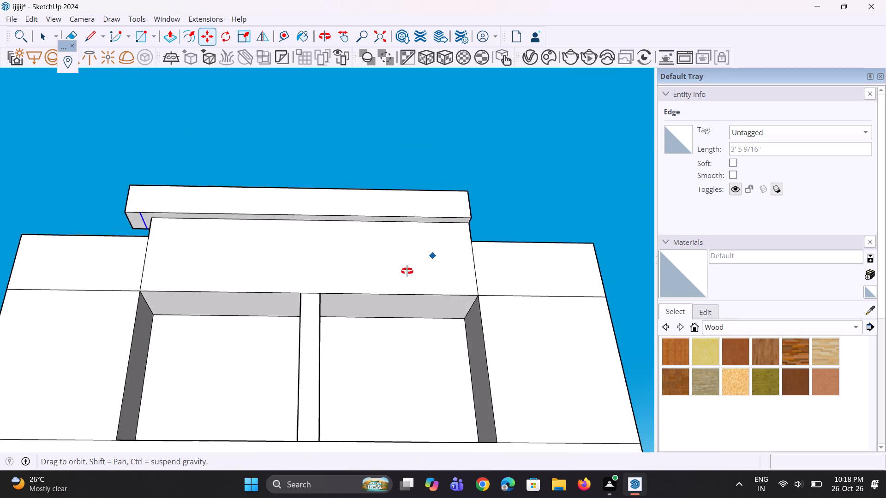
{"action": "middle_click_drag", "start_coordinate": [407, 271], "coordinate": [264, 285]}
{"action": "scroll", "coordinate": [450, 225], "scroll_direction": "up", "scroll_amount": 5}
{"action": "key", "text": "p"}
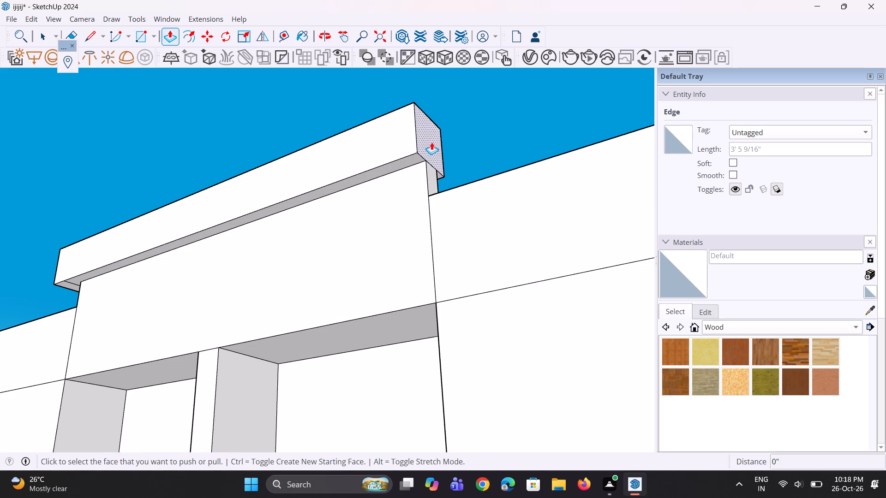
{"action": "double_click", "coordinate": [431, 142]}
{"action": "key", "text": "ctrl+z"}
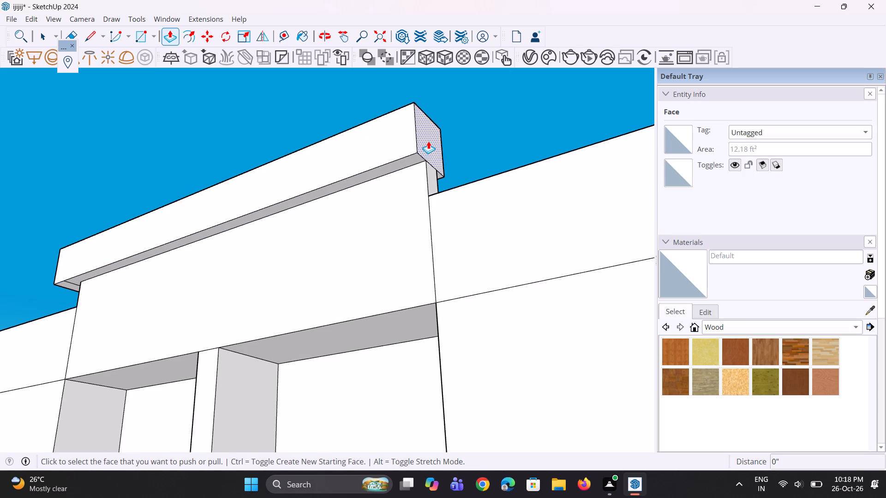
{"action": "left_click", "coordinate": [428, 141]}
{"action": "left_click", "coordinate": [472, 152]}
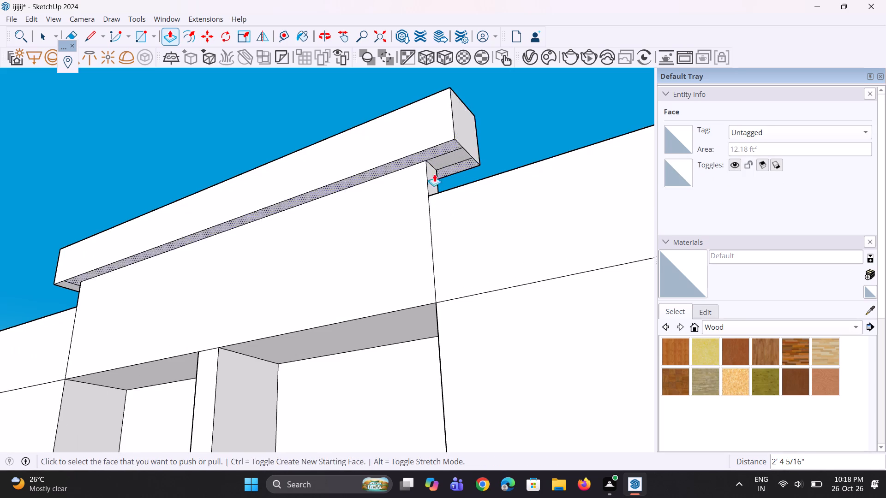
Erase the two leftover edges on the underside of the right overhang.
{"action": "middle_click_drag", "start_coordinate": [424, 180], "coordinate": [425, 136]}
{"action": "scroll", "coordinate": [433, 141], "scroll_direction": "up", "scroll_amount": 6}
{"action": "key", "text": "e"}
{"action": "left_click_drag", "start_coordinate": [442, 125], "coordinate": [452, 151]}
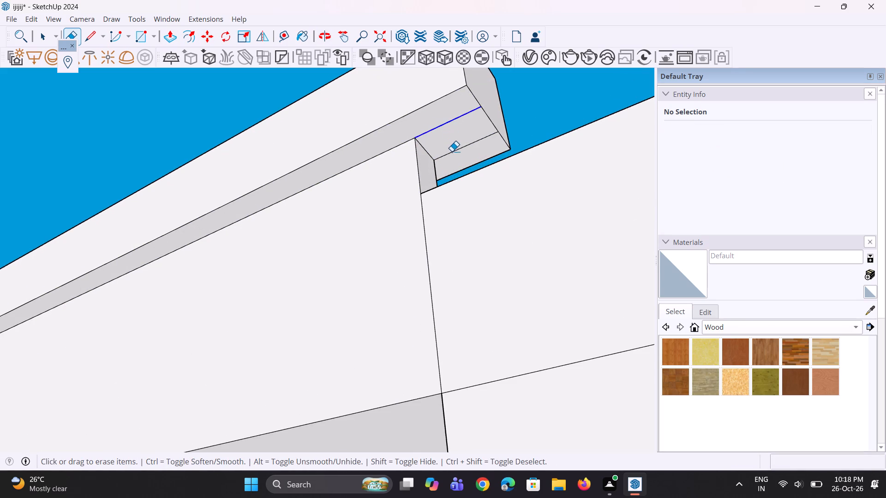
{"action": "left_click_drag", "start_coordinate": [452, 151], "coordinate": [453, 155]}
Copy the outer edge of the right overhang's underside about 1' 10" inward toward the parapet wall.
{"action": "key", "text": "space"}
{"action": "key", "text": "space"}
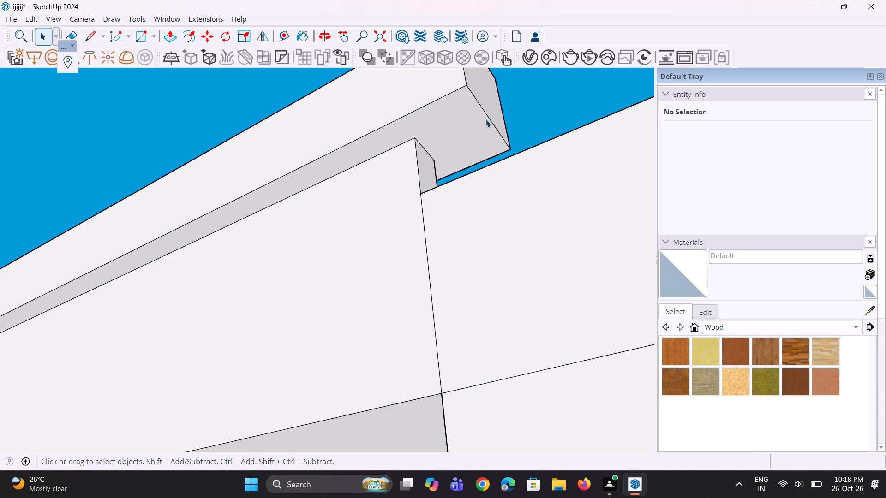
{"action": "left_click", "coordinate": [488, 116]}
{"action": "scroll", "coordinate": [490, 162], "scroll_direction": "down", "scroll_amount": 3}
{"action": "key", "text": "m"}
{"action": "scroll", "coordinate": [480, 120], "scroll_direction": "up", "scroll_amount": 5}
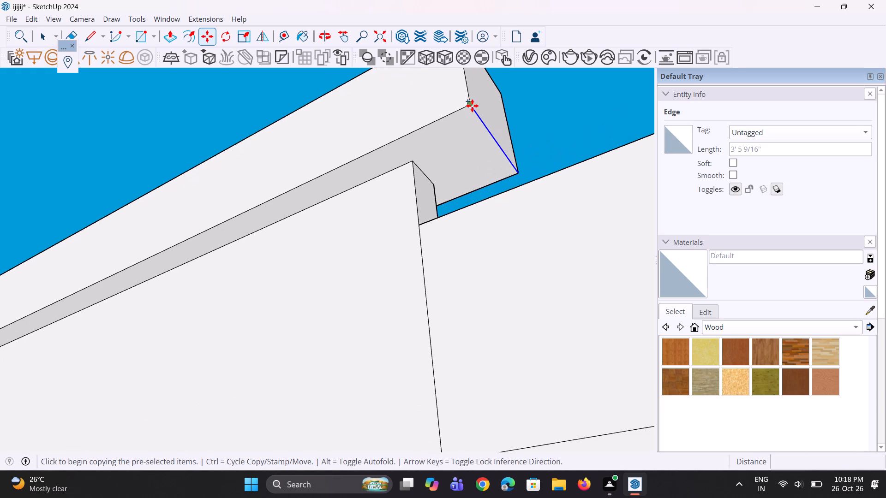
{"action": "left_click", "coordinate": [472, 106]}
{"action": "left_click", "coordinate": [414, 139]}
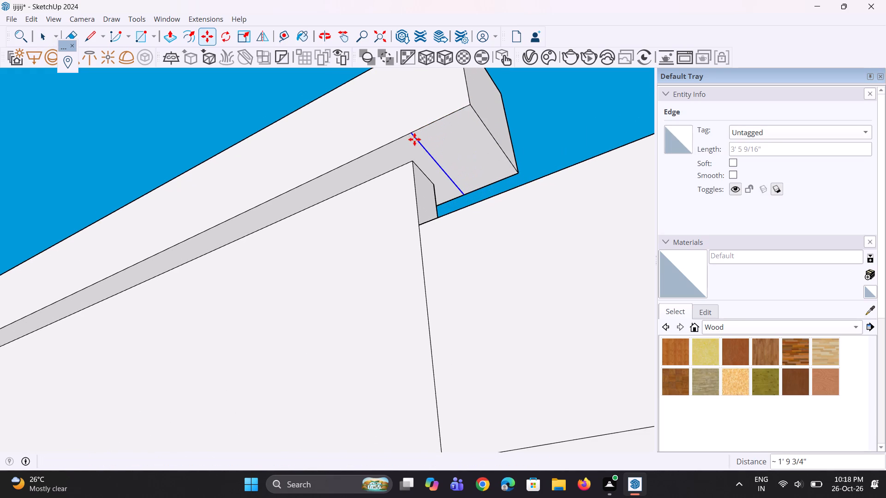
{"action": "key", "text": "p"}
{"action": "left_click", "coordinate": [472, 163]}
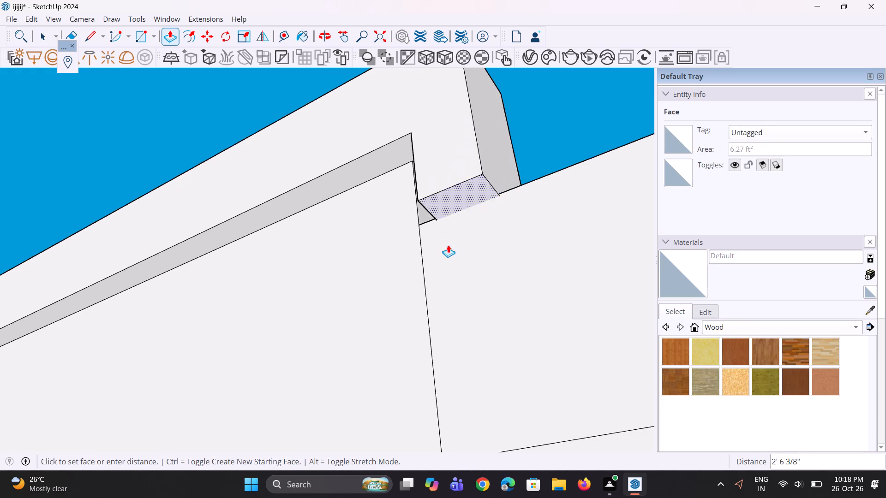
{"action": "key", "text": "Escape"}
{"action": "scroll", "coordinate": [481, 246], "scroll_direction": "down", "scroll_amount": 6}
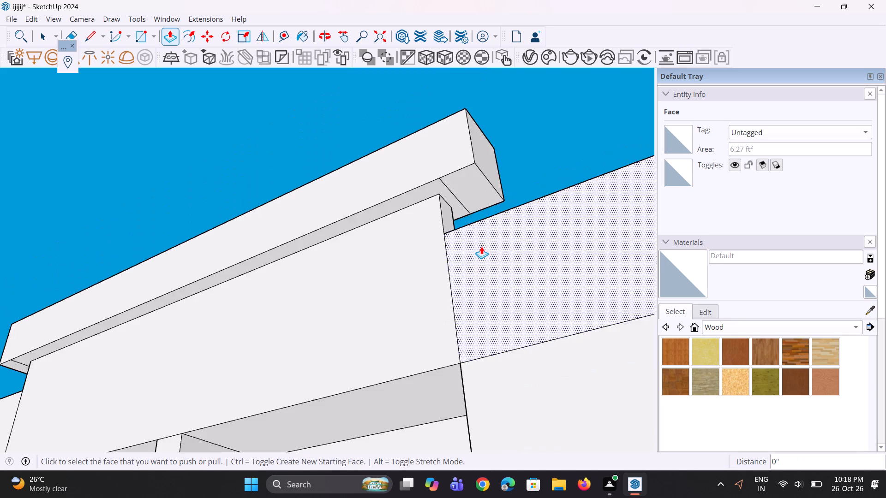
Push/Pull the front face of the parapet's upper band outward 1' 4".
{"action": "scroll", "coordinate": [481, 246], "scroll_direction": "down", "scroll_amount": 6}
{"action": "middle_click_drag", "start_coordinate": [379, 246], "coordinate": [545, 326]}
{"action": "scroll", "coordinate": [77, 191], "scroll_direction": "up", "scroll_amount": 2}
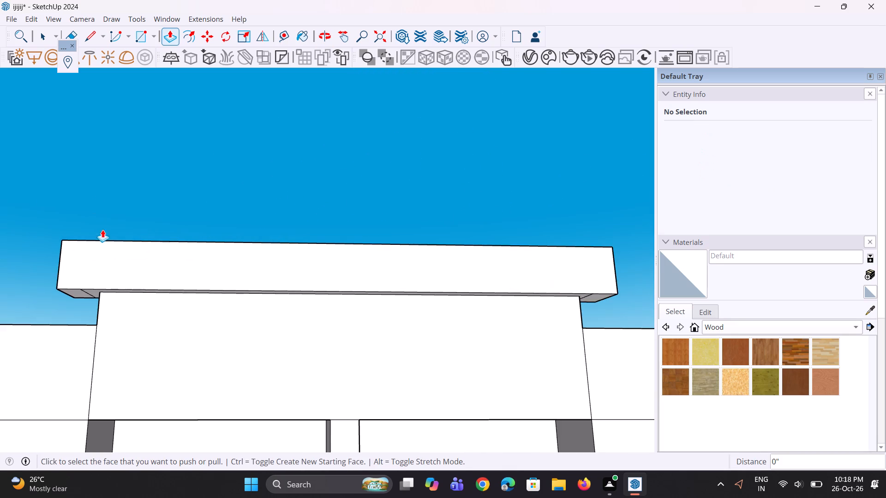
{"action": "scroll", "coordinate": [105, 254], "scroll_direction": "up", "scroll_amount": 2}
{"action": "middle_click_drag", "start_coordinate": [104, 278], "coordinate": [388, 294]}
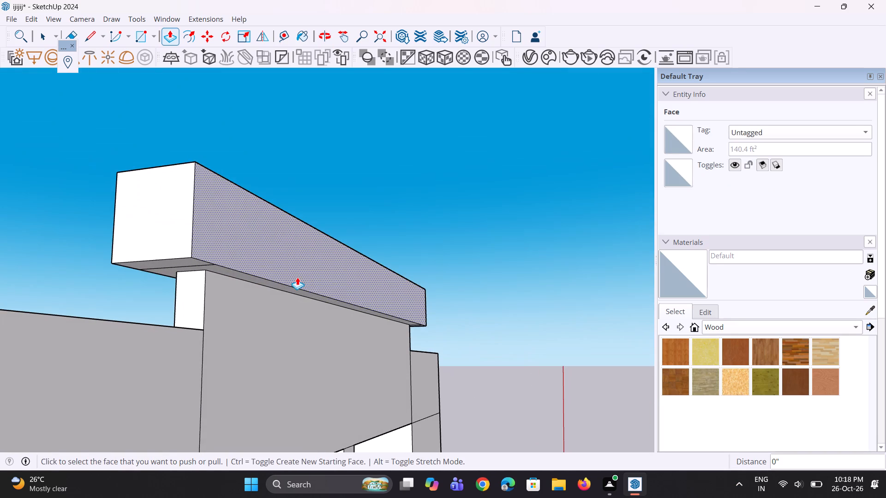
{"action": "left_click", "coordinate": [297, 277]}
{"action": "left_click", "coordinate": [323, 288]}
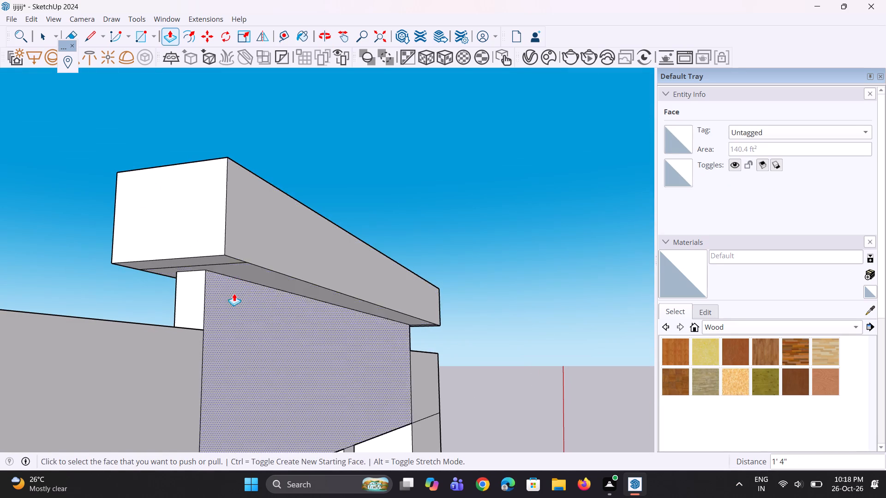
Push/Pull the underside of the left overhang down 2' 4 1/2" to the roof level.
{"action": "middle_click_drag", "start_coordinate": [234, 293], "coordinate": [238, 217]}
{"action": "left_click", "coordinate": [213, 231]}
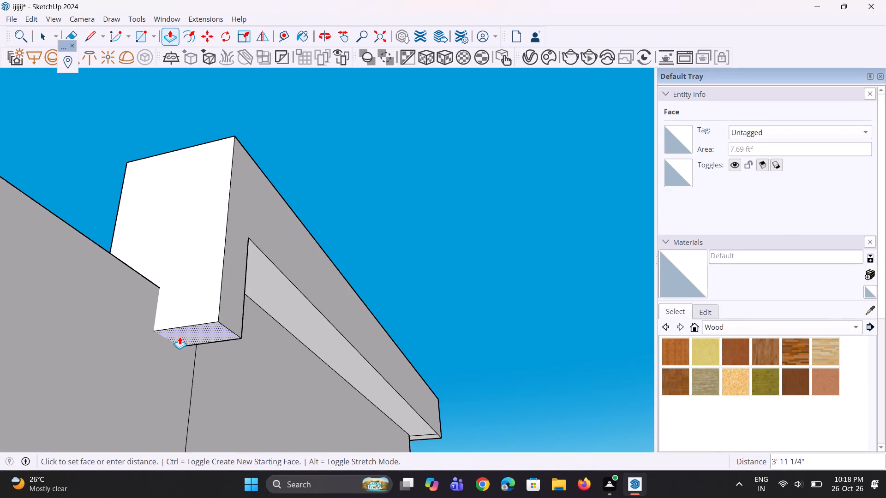
{"action": "scroll", "coordinate": [178, 337], "scroll_direction": "down", "scroll_amount": 3}
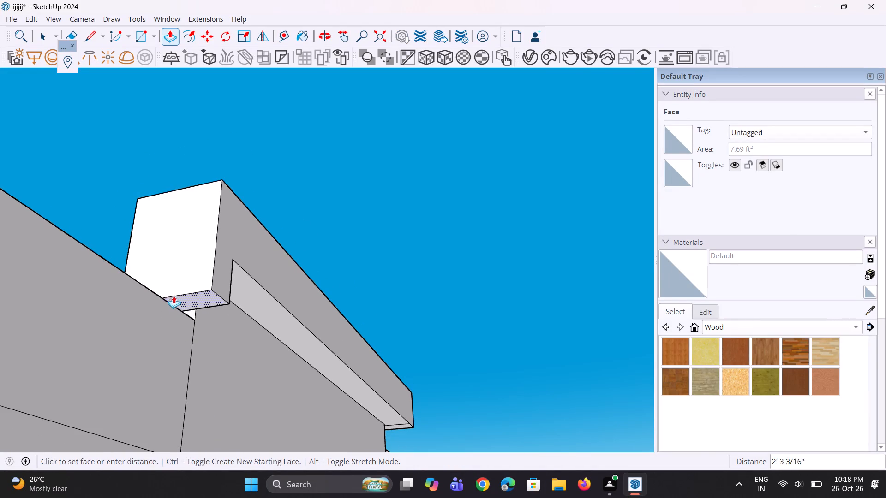
{"action": "left_click", "coordinate": [156, 294]}
Copy the front edge of the left overhang's lowered underside 2' 4 3/4" back to the facade plane.
{"action": "middle_click_drag", "start_coordinate": [177, 313], "coordinate": [183, 252]}
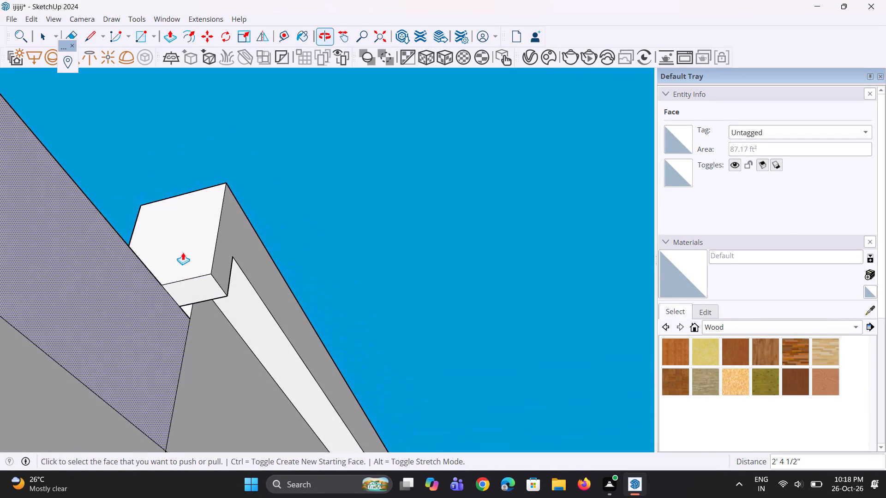
{"action": "scroll", "coordinate": [179, 294], "scroll_direction": "up", "scroll_amount": 2}
{"action": "key", "text": "space"}
{"action": "key", "text": "space"}
{"action": "left_click", "coordinate": [221, 279]}
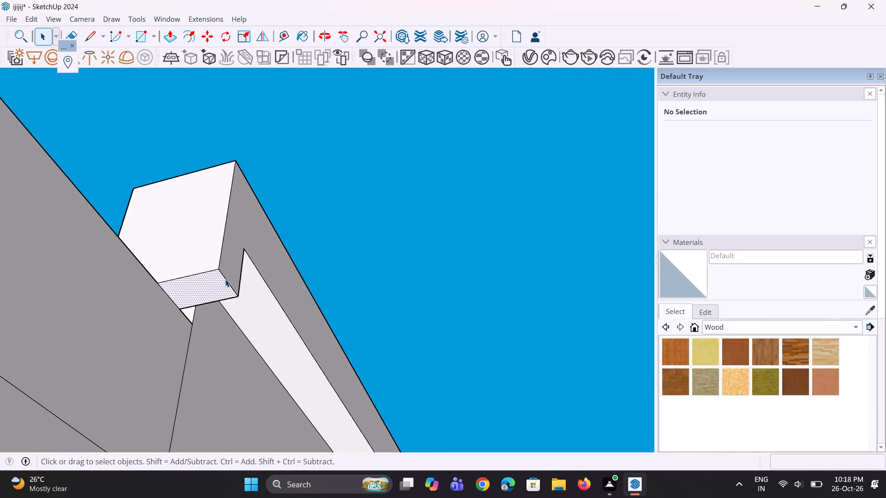
{"action": "left_click", "coordinate": [226, 279]}
{"action": "scroll", "coordinate": [214, 276], "scroll_direction": "up", "scroll_amount": 3}
{"action": "key", "text": "m"}
{"action": "scroll", "coordinate": [205, 273], "scroll_direction": "up", "scroll_amount": 4}
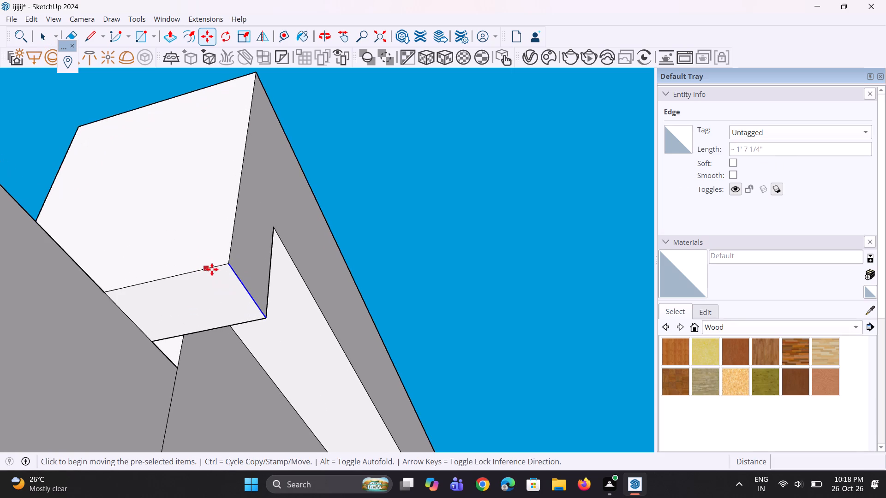
{"action": "left_click", "coordinate": [229, 270]}
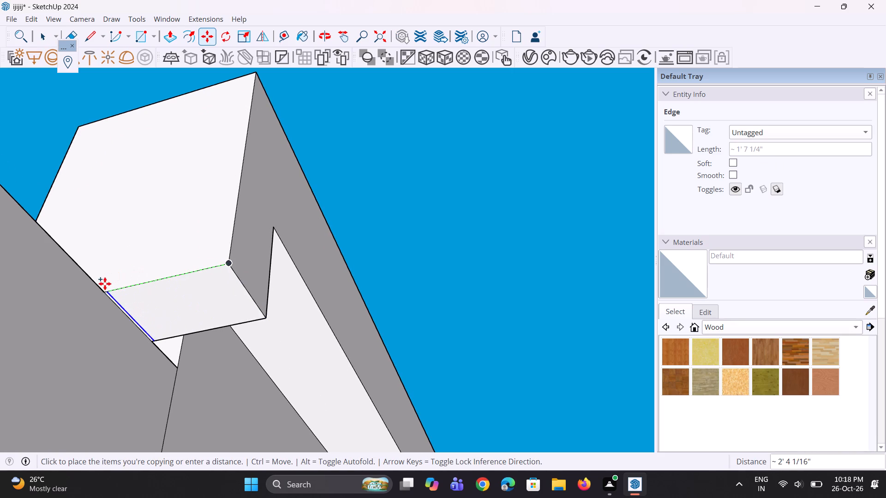
{"action": "left_click", "coordinate": [104, 291]}
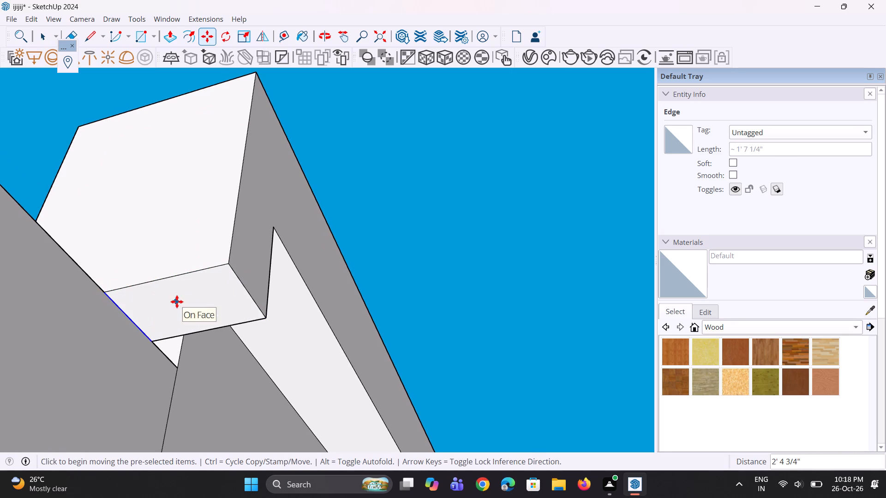
Push/Pull the front part of the left overhang's underside down 76' 4 7/8" along the facade to the bottom of the lowest openings.
{"action": "key", "text": "p"}
{"action": "left_click", "coordinate": [177, 302]}
{"action": "scroll", "coordinate": [169, 314], "scroll_direction": "down", "scroll_amount": 13}
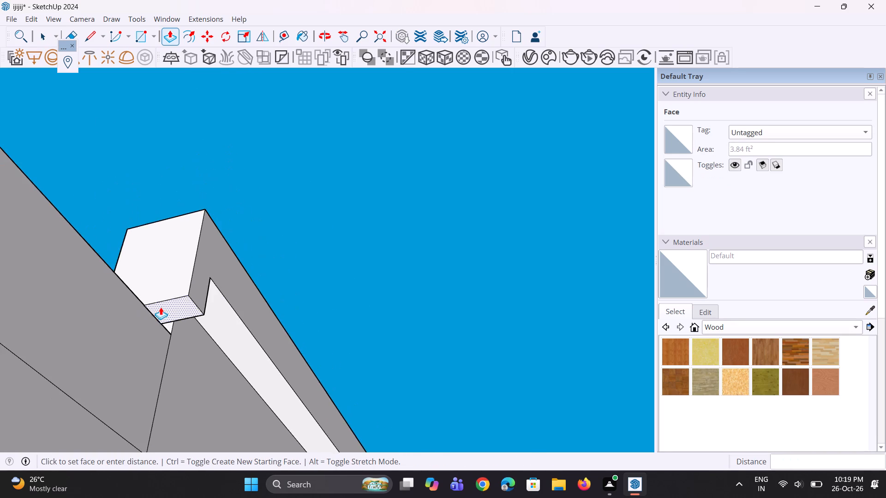
{"action": "scroll", "coordinate": [161, 307], "scroll_direction": "down", "scroll_amount": 15}
{"action": "scroll", "coordinate": [161, 307], "scroll_direction": "down", "scroll_amount": 6}
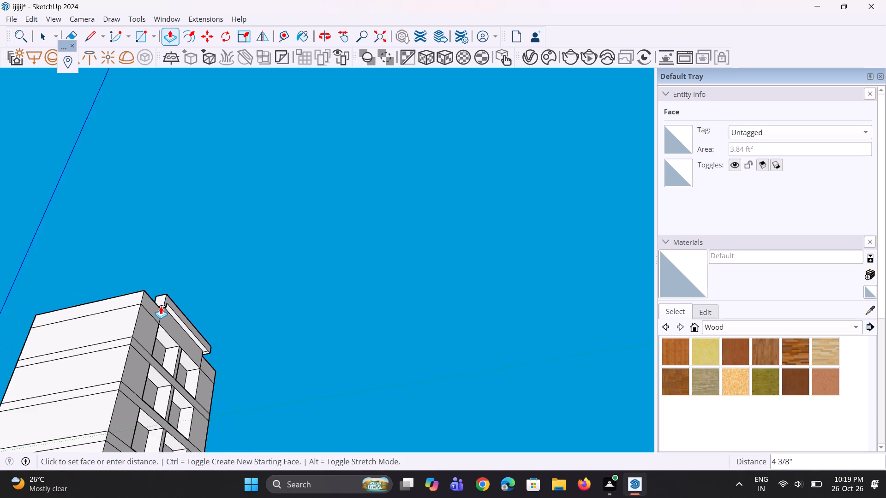
{"action": "middle_click_drag", "start_coordinate": [161, 306], "coordinate": [103, 362]}
{"action": "scroll", "coordinate": [189, 362], "scroll_direction": "down", "scroll_amount": 7}
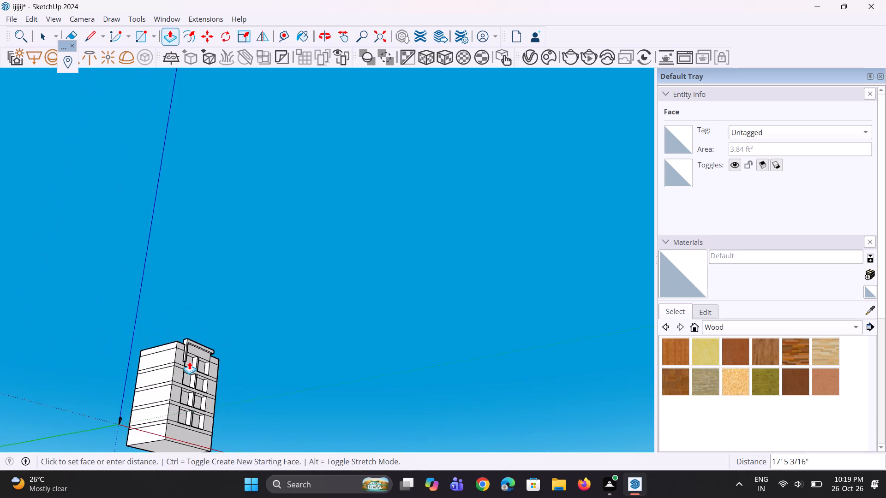
{"action": "scroll", "coordinate": [189, 362], "scroll_direction": "down", "scroll_amount": 5}
{"action": "scroll", "coordinate": [185, 397], "scroll_direction": "up", "scroll_amount": 14}
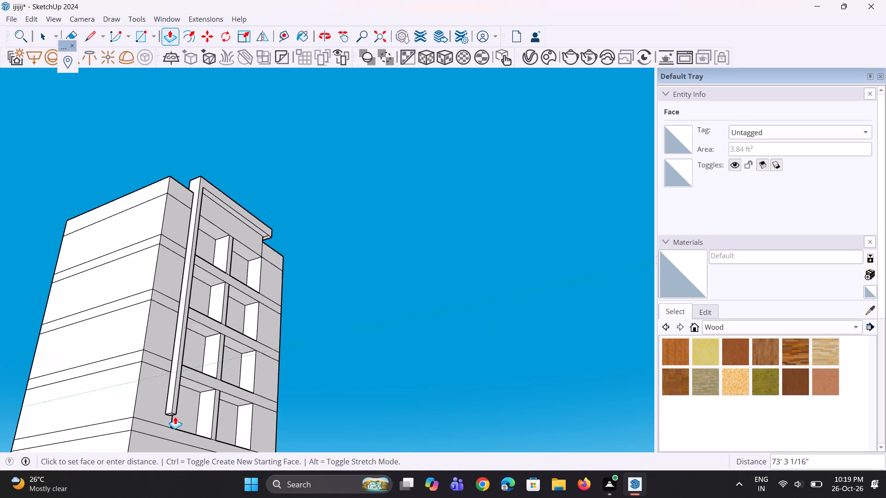
{"action": "scroll", "coordinate": [175, 416], "scroll_direction": "up", "scroll_amount": 2}
{"action": "left_click", "coordinate": [154, 423]}
{"action": "scroll", "coordinate": [162, 338], "scroll_direction": "down", "scroll_amount": 5}
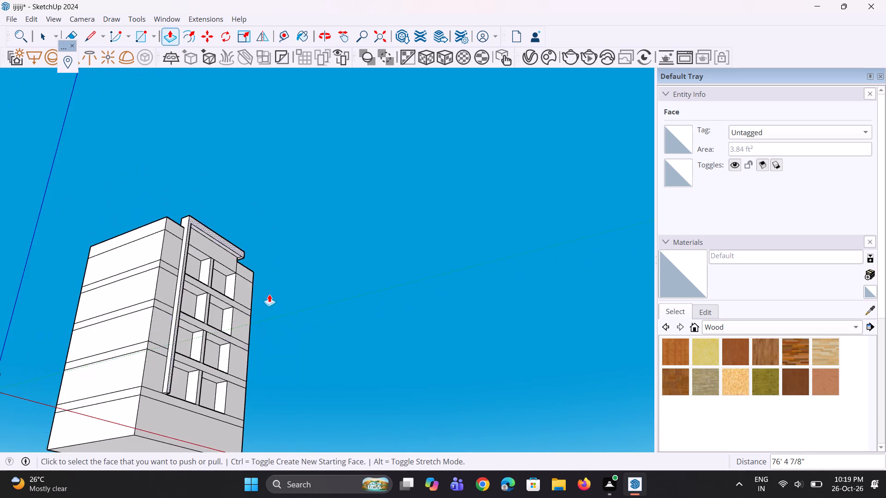
Push/Pull the inner side face of the left vertical frame leg about 1' inward to the edge of the facade openings.
{"action": "middle_click_drag", "start_coordinate": [282, 290], "coordinate": [114, 319]}
{"action": "scroll", "coordinate": [226, 289], "scroll_direction": "up", "scroll_amount": 6}
{"action": "middle_click_drag", "start_coordinate": [286, 254], "coordinate": [113, 240]}
{"action": "scroll", "coordinate": [192, 286], "scroll_direction": "up", "scroll_amount": 11}
{"action": "left_click", "coordinate": [247, 263]}
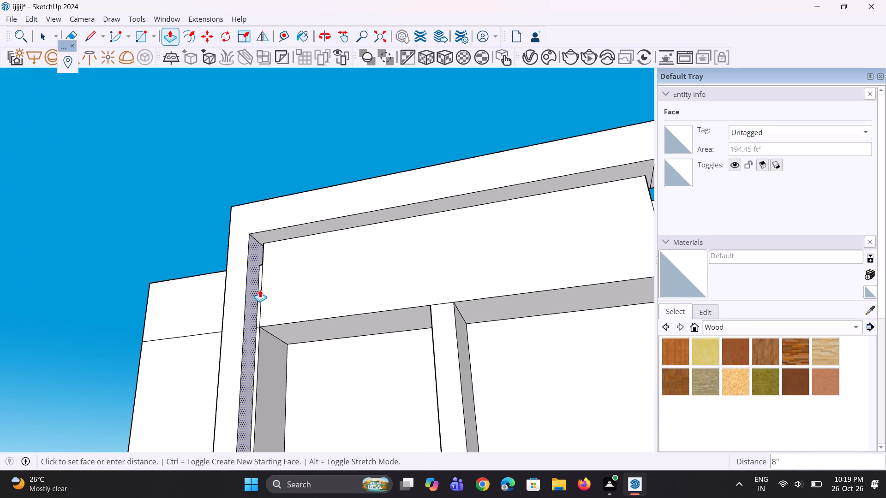
{"action": "left_click", "coordinate": [263, 300]}
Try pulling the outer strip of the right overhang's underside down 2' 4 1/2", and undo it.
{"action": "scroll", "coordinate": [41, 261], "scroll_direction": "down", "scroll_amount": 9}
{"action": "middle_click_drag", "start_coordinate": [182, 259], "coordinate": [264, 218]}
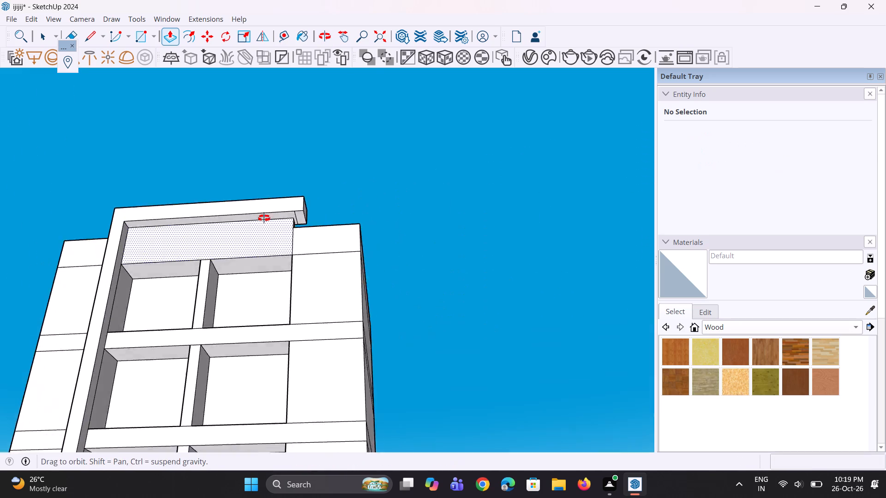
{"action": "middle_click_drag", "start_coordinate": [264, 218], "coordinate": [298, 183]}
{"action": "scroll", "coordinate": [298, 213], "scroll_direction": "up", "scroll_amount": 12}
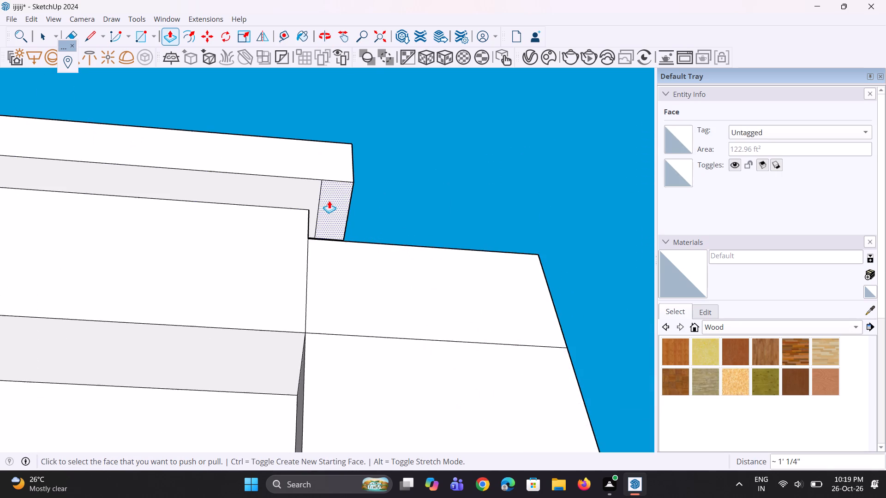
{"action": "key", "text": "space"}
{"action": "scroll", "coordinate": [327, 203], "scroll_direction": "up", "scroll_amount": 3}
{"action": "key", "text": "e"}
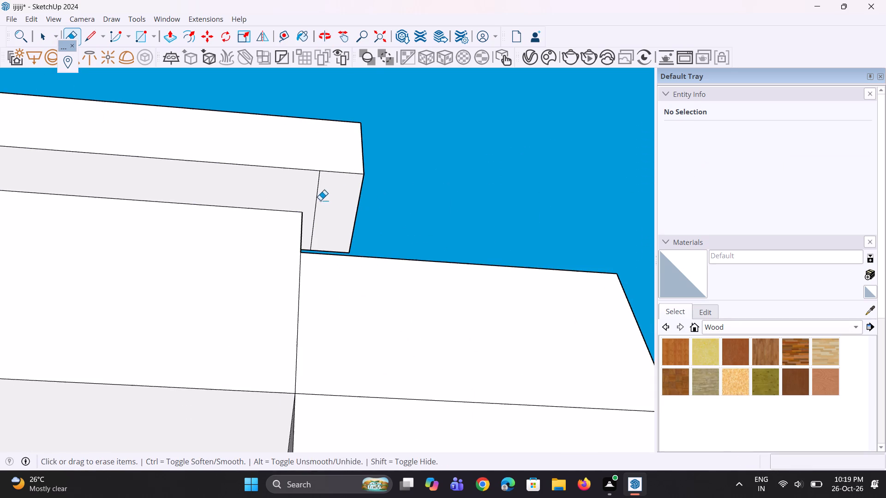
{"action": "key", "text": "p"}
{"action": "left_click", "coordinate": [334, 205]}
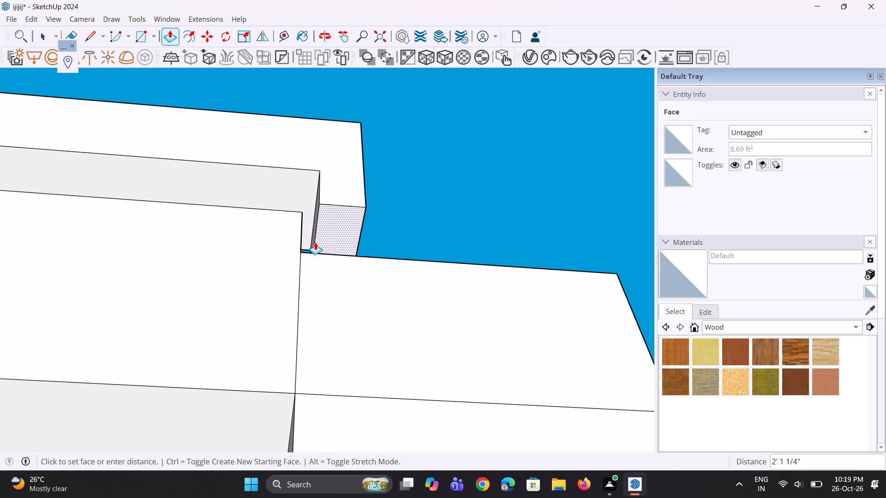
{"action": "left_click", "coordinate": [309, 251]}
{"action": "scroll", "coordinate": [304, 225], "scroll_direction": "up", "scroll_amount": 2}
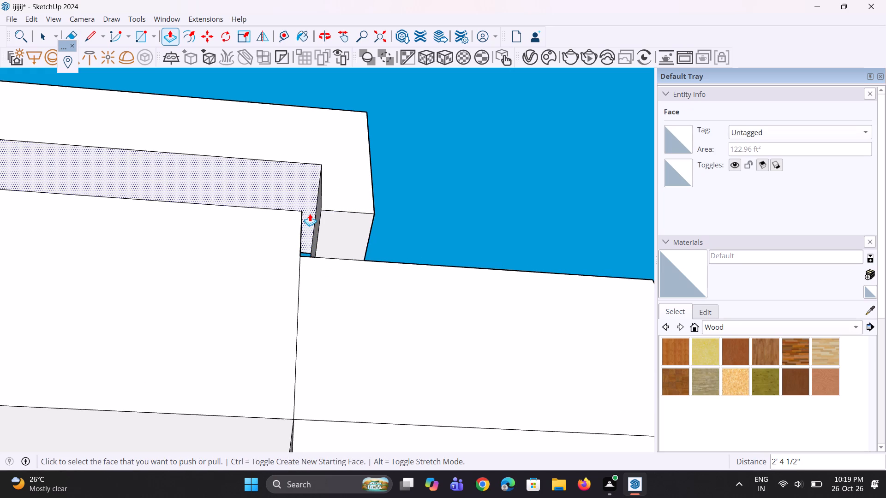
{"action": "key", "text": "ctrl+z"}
Move the dividing edge on the right overhang's underside 6 9/16" inward to line up with the parapet wall.
{"action": "scroll", "coordinate": [310, 213], "scroll_direction": "up", "scroll_amount": 5, "text": "ctrl"}
{"action": "key", "text": "space"}
{"action": "key", "text": "space"}
{"action": "left_click", "coordinate": [319, 203]}
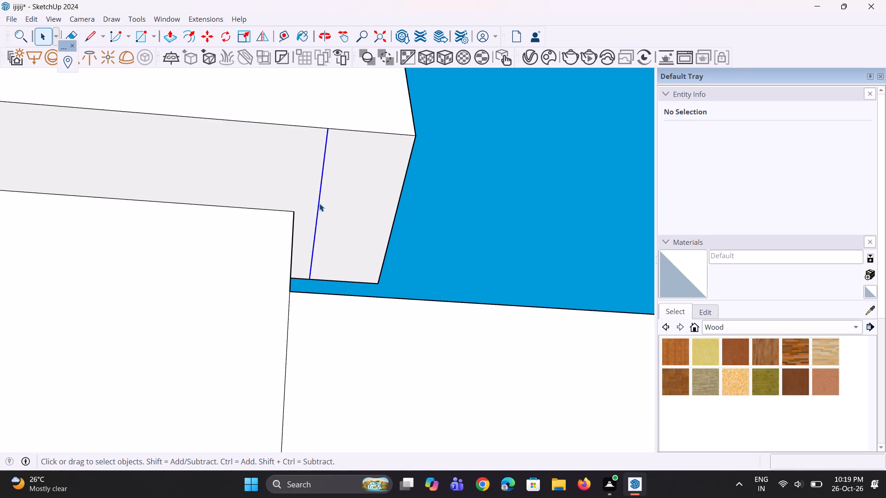
{"action": "scroll", "coordinate": [319, 203], "scroll_direction": "up", "scroll_amount": 1}
{"action": "key", "text": "m"}
{"action": "scroll", "coordinate": [323, 160], "scroll_direction": "up", "scroll_amount": 2}
{"action": "left_click", "coordinate": [329, 113]}
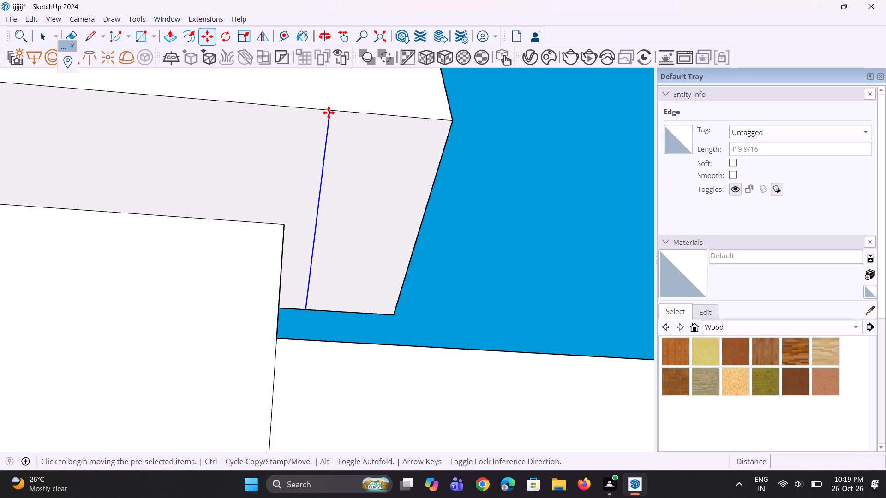
{"action": "left_click", "coordinate": [292, 113]}
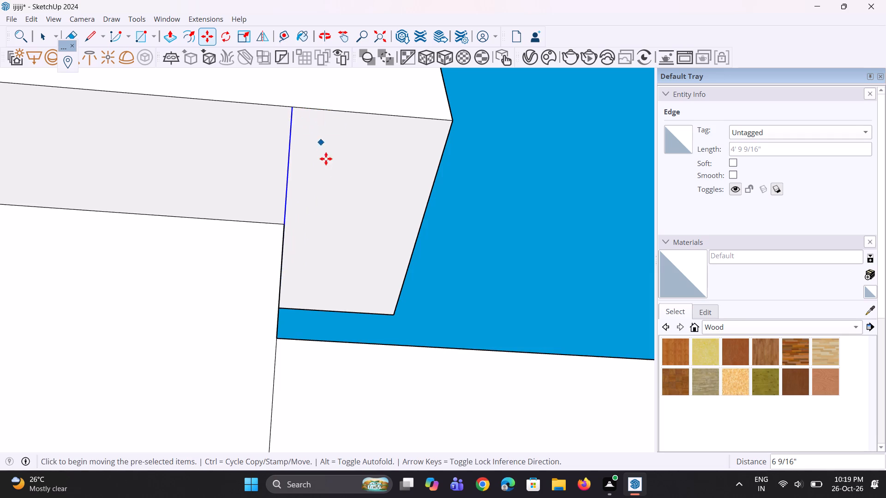
Push/Pull the underside of the right overhang down 2' 4 1/2" to the roof level.
{"action": "key", "text": "p"}
{"action": "left_click", "coordinate": [328, 164]}
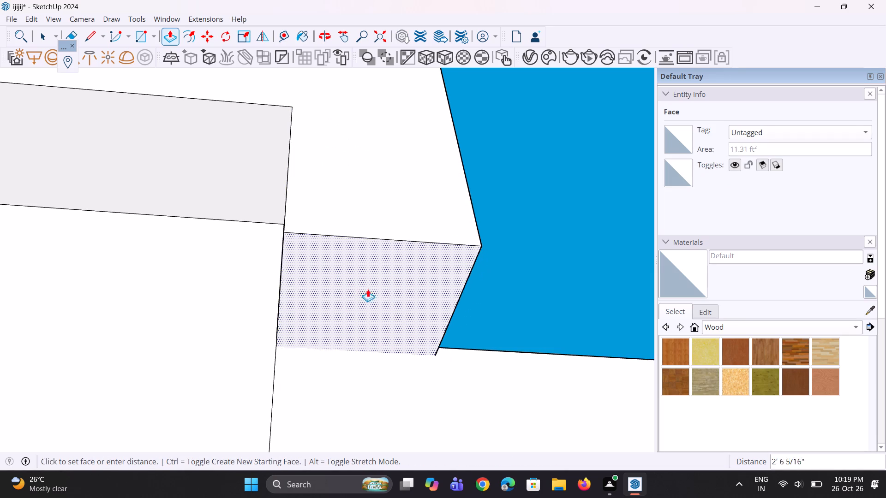
{"action": "left_click_drag", "start_coordinate": [557, 357], "coordinate": [551, 352]}
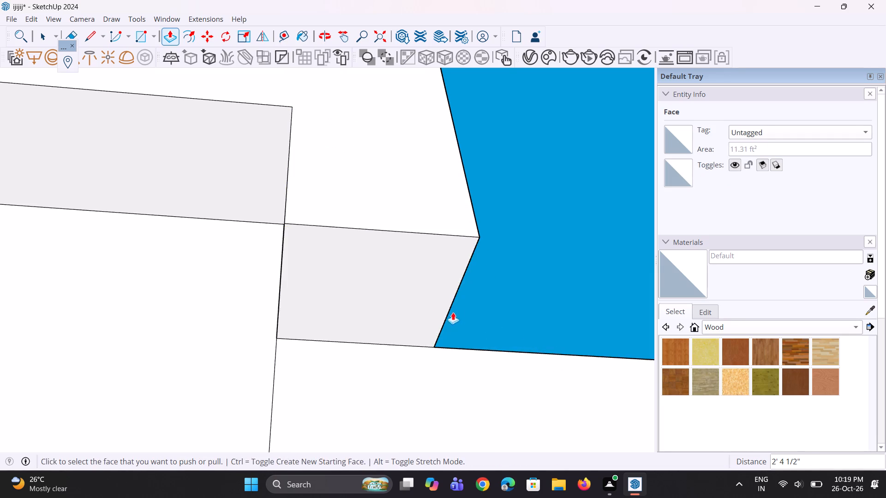
Copy the front edge of the right overhang's lowered underside back to the facade plane.
{"action": "middle_click_drag", "start_coordinate": [452, 311], "coordinate": [341, 263]}
{"action": "scroll", "coordinate": [341, 263], "scroll_direction": "up", "scroll_amount": 1}
{"action": "key", "text": "space"}
{"action": "key", "text": "space"}
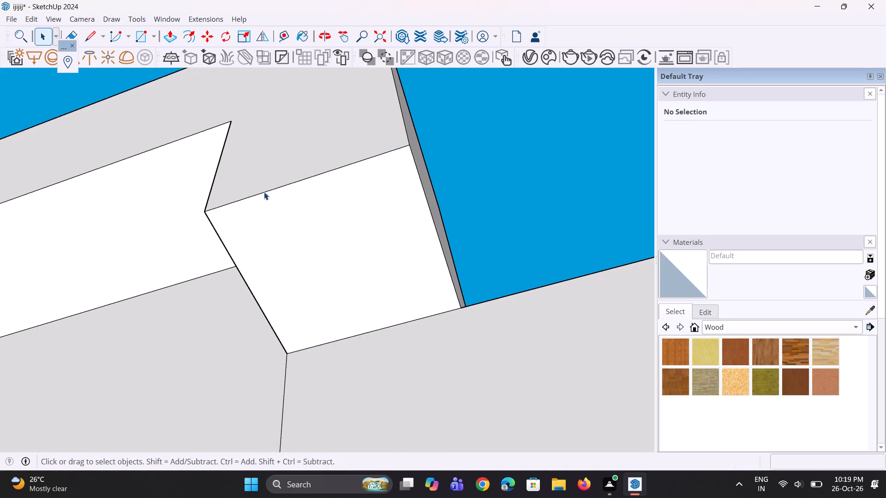
{"action": "left_click", "coordinate": [264, 190]}
{"action": "left_click", "coordinate": [269, 192]}
{"action": "scroll", "coordinate": [278, 217], "scroll_direction": "down", "scroll_amount": 2}
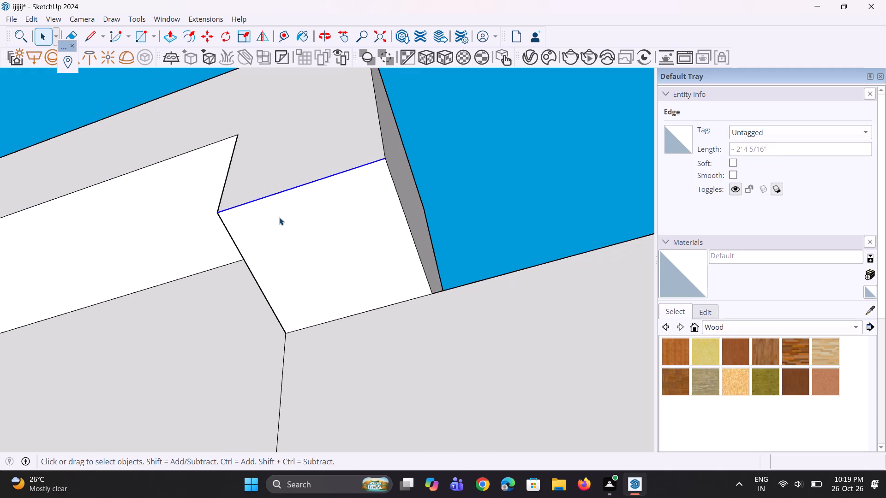
{"action": "key", "text": "m"}
{"action": "scroll", "coordinate": [365, 180], "scroll_direction": "up", "scroll_amount": 1}
{"action": "left_click", "coordinate": [390, 154]}
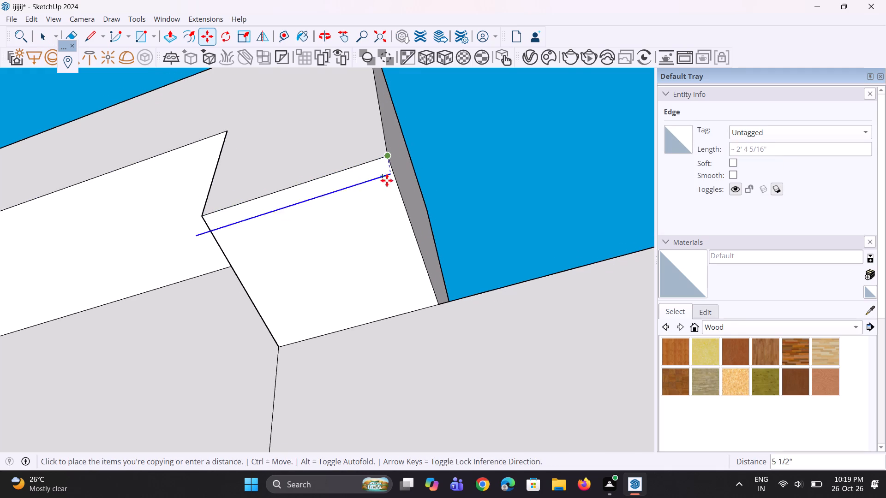
{"action": "left_click", "coordinate": [444, 301]}
Push/Pull the front part of the right overhang's underside down 76' 4 7/8" to match the left frame leg.
{"action": "key", "text": "p"}
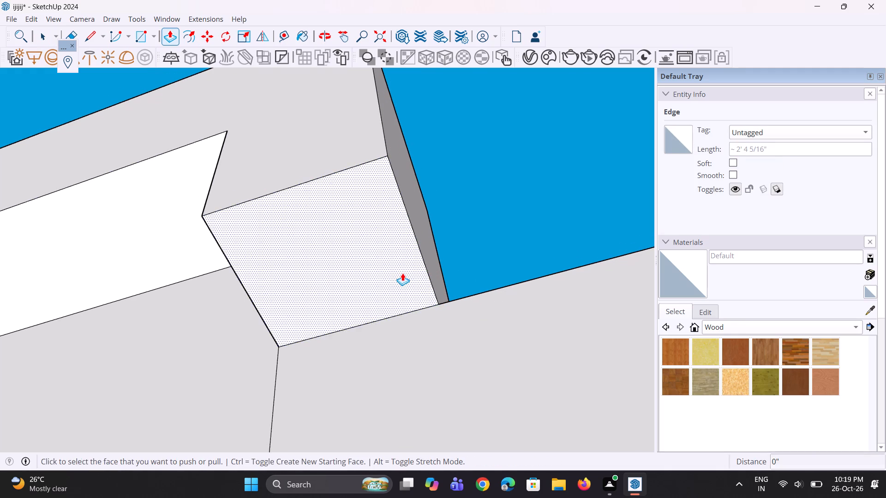
{"action": "left_click", "coordinate": [402, 273]}
{"action": "scroll", "coordinate": [374, 308], "scroll_direction": "down", "scroll_amount": 11}
{"action": "scroll", "coordinate": [360, 281], "scroll_direction": "down", "scroll_amount": 10}
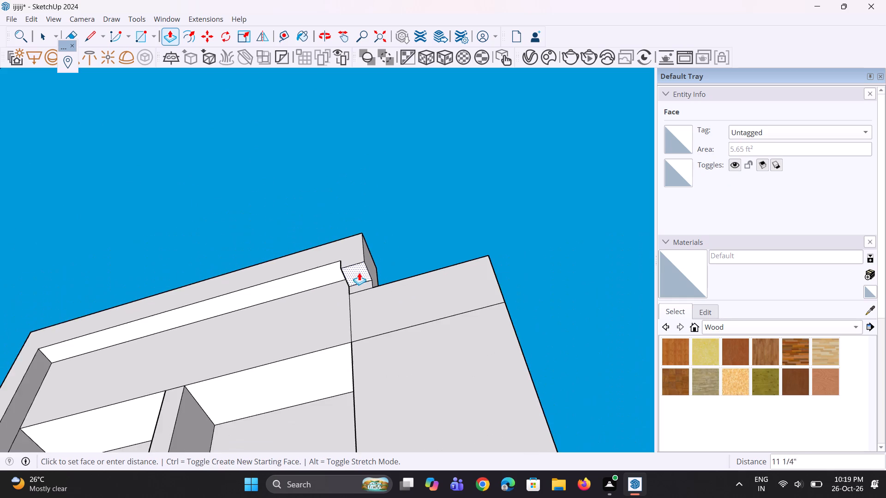
{"action": "scroll", "coordinate": [359, 273], "scroll_direction": "down", "scroll_amount": 11}
{"action": "scroll", "coordinate": [359, 273], "scroll_direction": "down", "scroll_amount": 10}
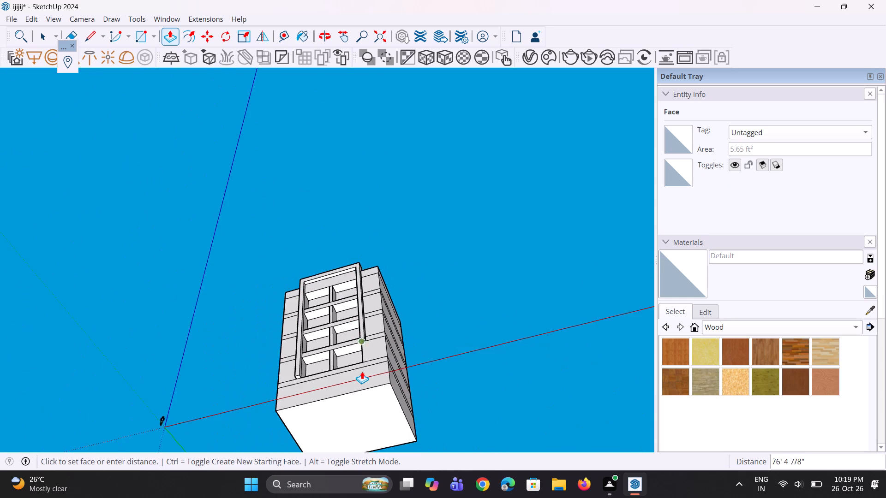
{"action": "left_click", "coordinate": [353, 361]}
Examine the projecting frame around the central facade openings from the front, the side and above.
{"action": "middle_click_drag", "start_coordinate": [309, 356], "coordinate": [357, 442]}
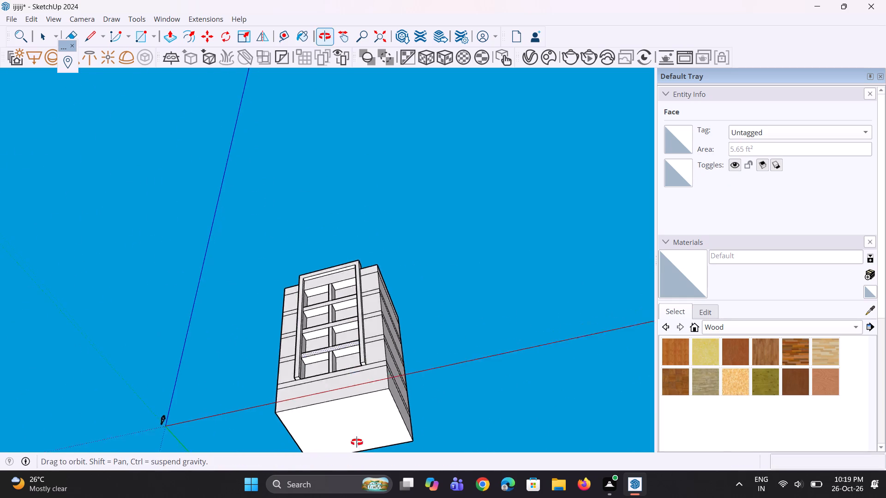
{"action": "middle_click_drag", "start_coordinate": [357, 442], "coordinate": [366, 447]}
{"action": "middle_click_drag", "start_coordinate": [395, 216], "coordinate": [242, 393]}
{"action": "scroll", "coordinate": [322, 233], "scroll_direction": "up", "scroll_amount": 9}
{"action": "middle_click_drag", "start_coordinate": [384, 249], "coordinate": [298, 259]}
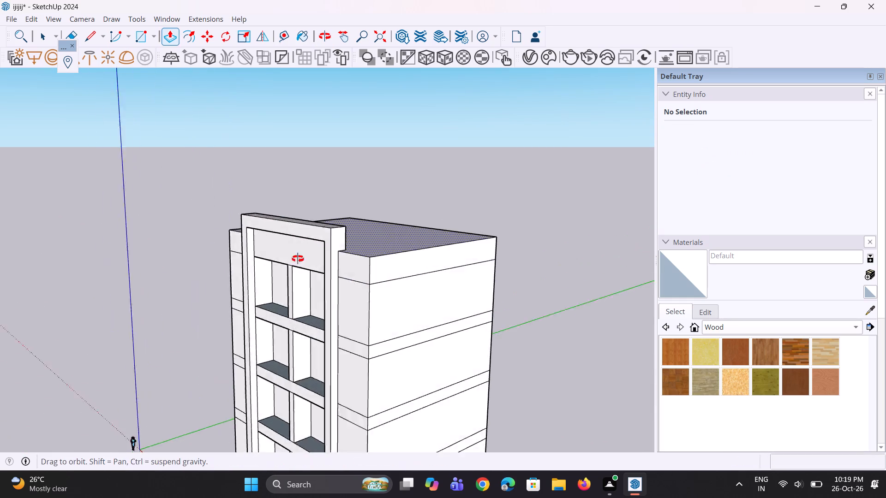
{"action": "middle_click_drag", "start_coordinate": [298, 259], "coordinate": [261, 269]}
{"action": "middle_click_drag", "start_coordinate": [261, 267], "coordinate": [441, 242]}
{"action": "scroll", "coordinate": [398, 237], "scroll_direction": "up", "scroll_amount": 5}
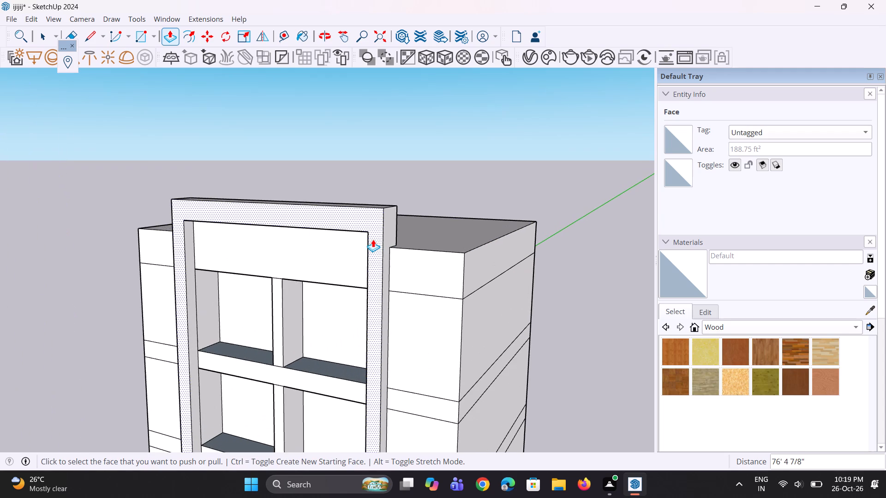
Examine the projecting frame's legs and top beam from the right side, the full front and the left side.
{"action": "scroll", "coordinate": [359, 296], "scroll_direction": "down", "scroll_amount": 5}
{"action": "scroll", "coordinate": [365, 303], "scroll_direction": "up", "scroll_amount": 1}
{"action": "middle_click_drag", "start_coordinate": [365, 303], "coordinate": [344, 297]}
{"action": "scroll", "coordinate": [383, 276], "scroll_direction": "up", "scroll_amount": 3}
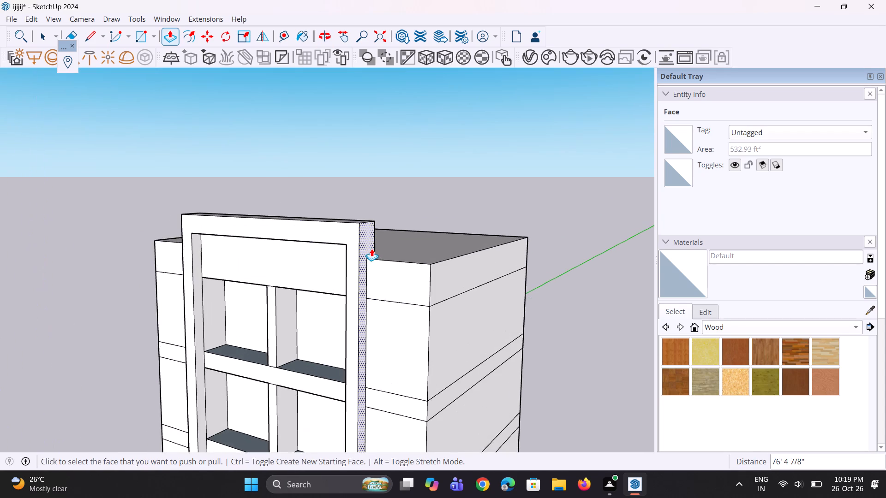
{"action": "scroll", "coordinate": [371, 249], "scroll_direction": "up", "scroll_amount": 2}
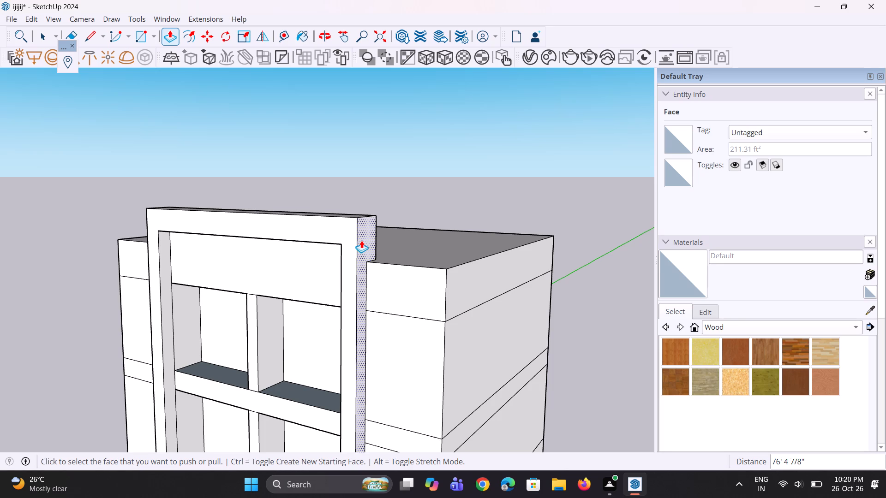
{"action": "scroll", "coordinate": [355, 264], "scroll_direction": "up", "scroll_amount": 1}
{"action": "scroll", "coordinate": [311, 179], "scroll_direction": "down", "scroll_amount": 2}
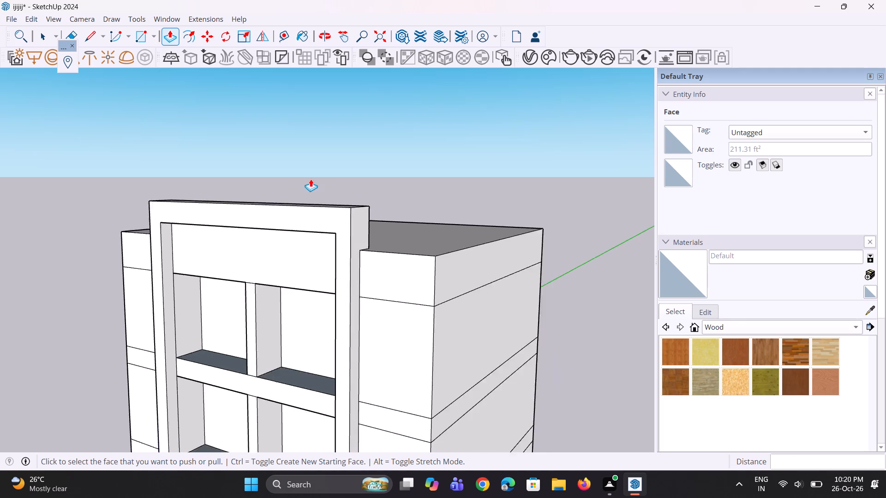
{"action": "scroll", "coordinate": [311, 179], "scroll_direction": "down", "scroll_amount": 8}
{"action": "middle_click_drag", "start_coordinate": [296, 253], "coordinate": [289, 199]}
{"action": "scroll", "coordinate": [211, 249], "scroll_direction": "up", "scroll_amount": 1}
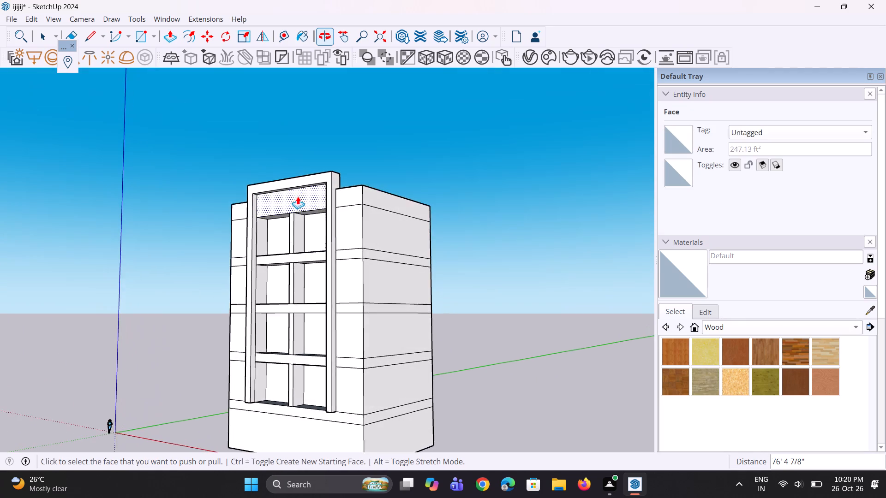
{"action": "scroll", "coordinate": [308, 192], "scroll_direction": "up", "scroll_amount": 5}
{"action": "middle_click_drag", "start_coordinate": [312, 221], "coordinate": [664, 247]}
{"action": "scroll", "coordinate": [631, 257], "scroll_direction": "up", "scroll_amount": 3}
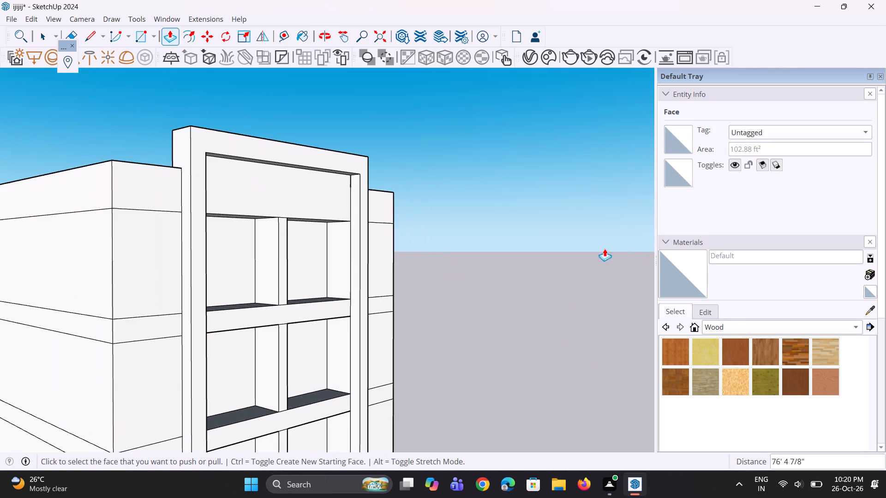
{"action": "scroll", "coordinate": [371, 226], "scroll_direction": "up", "scroll_amount": 3}
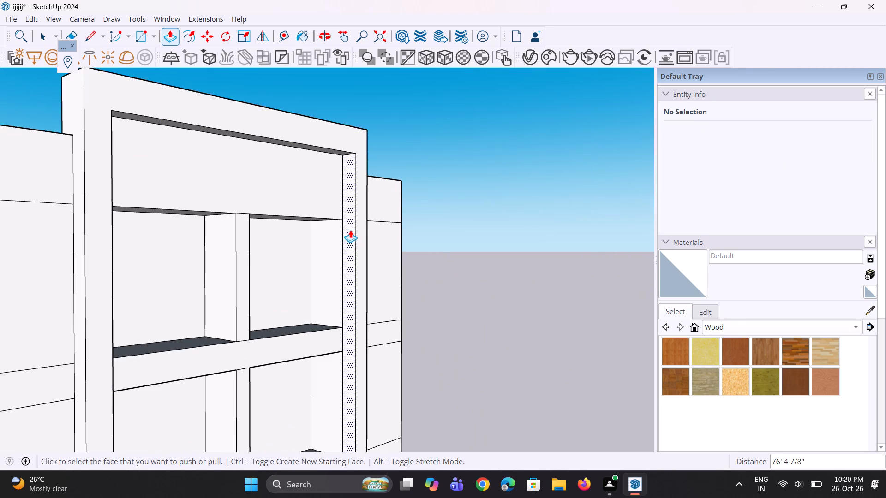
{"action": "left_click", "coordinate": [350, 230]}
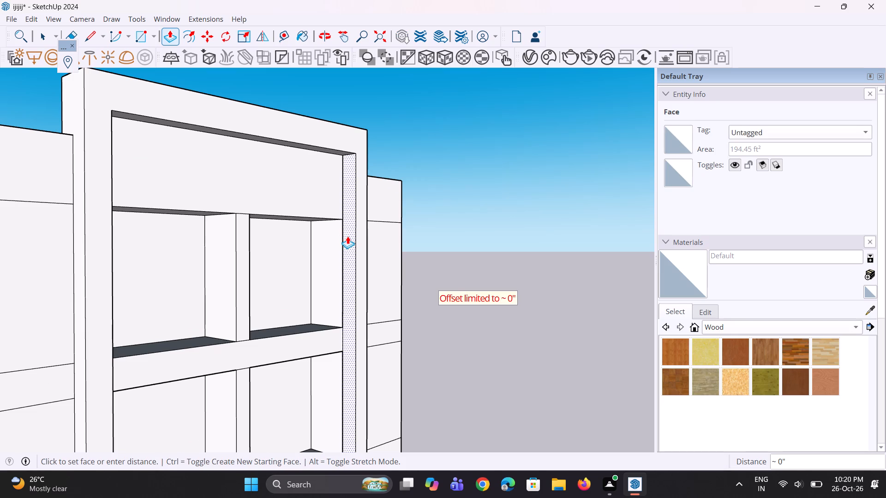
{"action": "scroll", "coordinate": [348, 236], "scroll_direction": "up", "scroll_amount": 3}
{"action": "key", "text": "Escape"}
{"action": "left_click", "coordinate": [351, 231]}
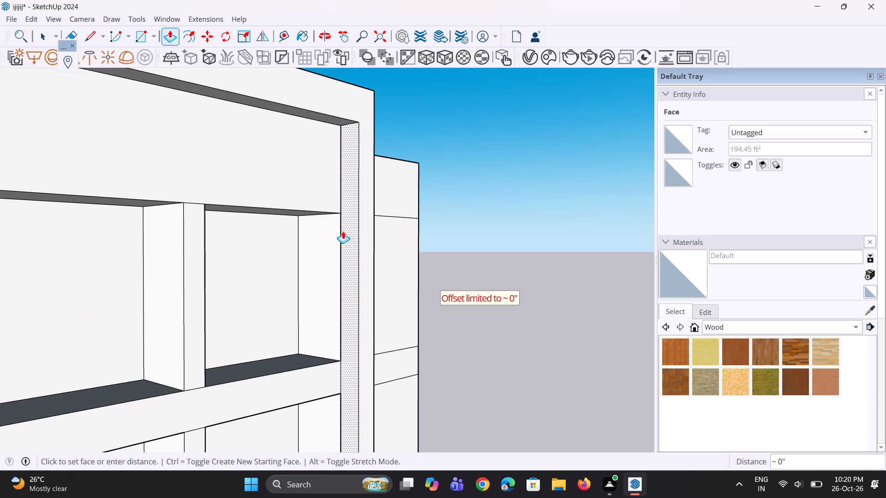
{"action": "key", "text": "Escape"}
Push/Pull the inner face of the right frame leg 6 3/16" towards the central openings.
{"action": "scroll", "coordinate": [355, 167], "scroll_direction": "up", "scroll_amount": 7}
{"action": "scroll", "coordinate": [338, 127], "scroll_direction": "up", "scroll_amount": 8}
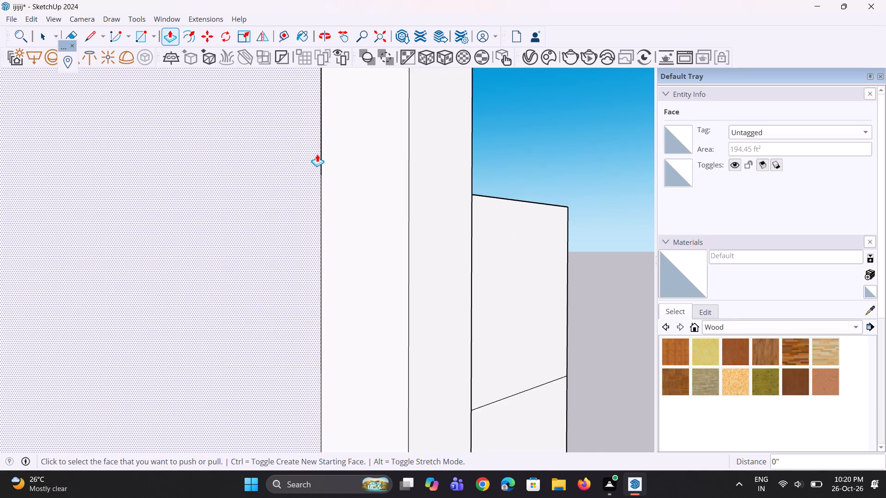
{"action": "scroll", "coordinate": [317, 154], "scroll_direction": "up", "scroll_amount": 4}
{"action": "middle_click_drag", "start_coordinate": [317, 154], "coordinate": [292, 163]}
{"action": "scroll", "coordinate": [303, 182], "scroll_direction": "up", "scroll_amount": 14}
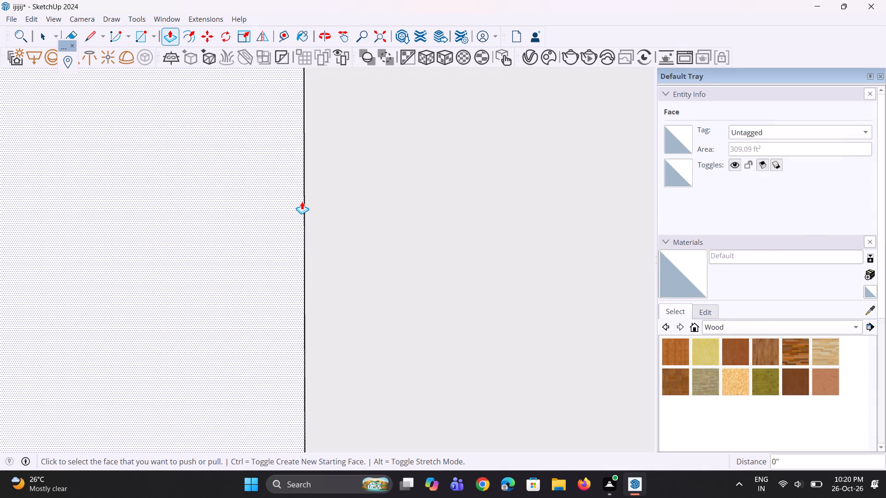
{"action": "left_click", "coordinate": [338, 202]}
{"action": "left_click", "coordinate": [301, 218]}
{"action": "scroll", "coordinate": [327, 221], "scroll_direction": "down", "scroll_amount": 6}
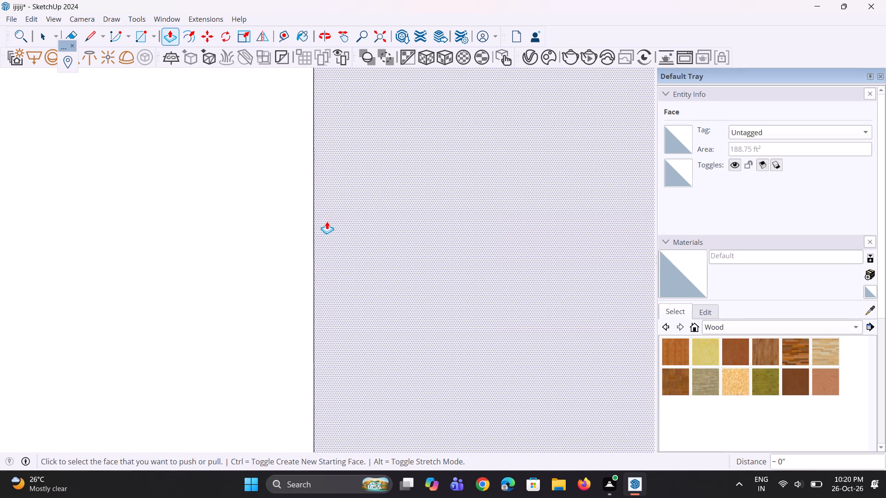
{"action": "scroll", "coordinate": [327, 221], "scroll_direction": "down", "scroll_amount": 13}
{"action": "left_click", "coordinate": [400, 203]}
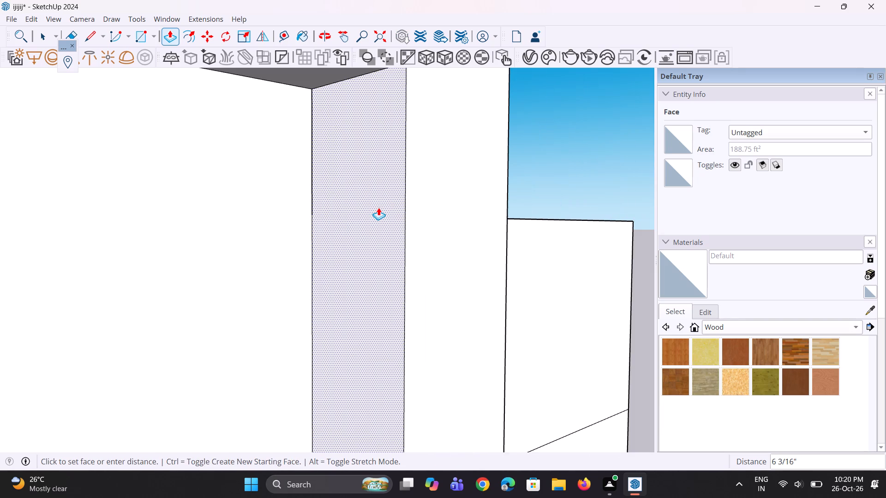
{"action": "left_click", "coordinate": [378, 207]}
{"action": "scroll", "coordinate": [378, 207], "scroll_direction": "down", "scroll_amount": 19}
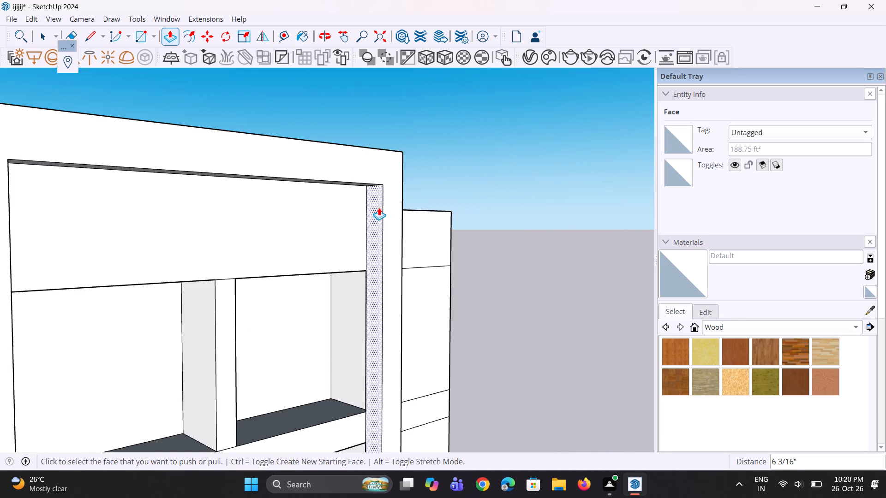
Repeat the 6 3/16" Push/Pull on the inner face of the left frame leg.
{"action": "scroll", "coordinate": [381, 207], "scroll_direction": "down", "scroll_amount": 5}
{"action": "middle_click_drag", "start_coordinate": [429, 214], "coordinate": [107, 230]}
{"action": "scroll", "coordinate": [169, 227], "scroll_direction": "up", "scroll_amount": 5}
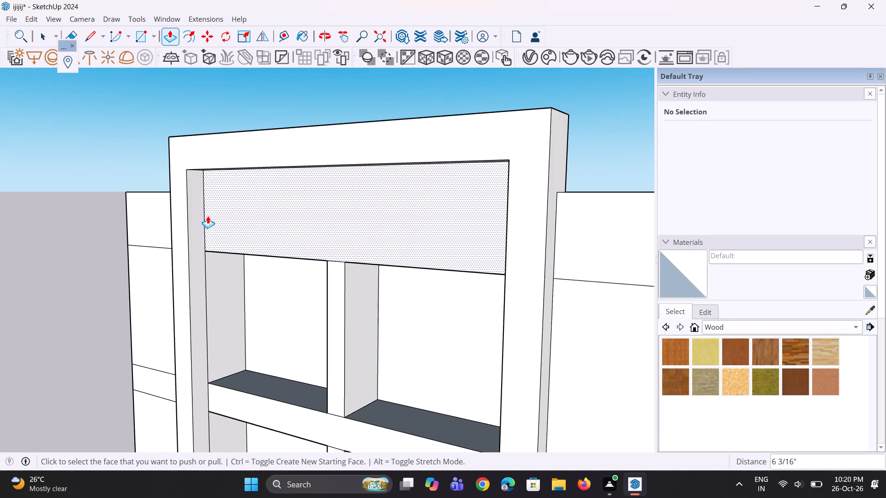
{"action": "double_click", "coordinate": [198, 206]}
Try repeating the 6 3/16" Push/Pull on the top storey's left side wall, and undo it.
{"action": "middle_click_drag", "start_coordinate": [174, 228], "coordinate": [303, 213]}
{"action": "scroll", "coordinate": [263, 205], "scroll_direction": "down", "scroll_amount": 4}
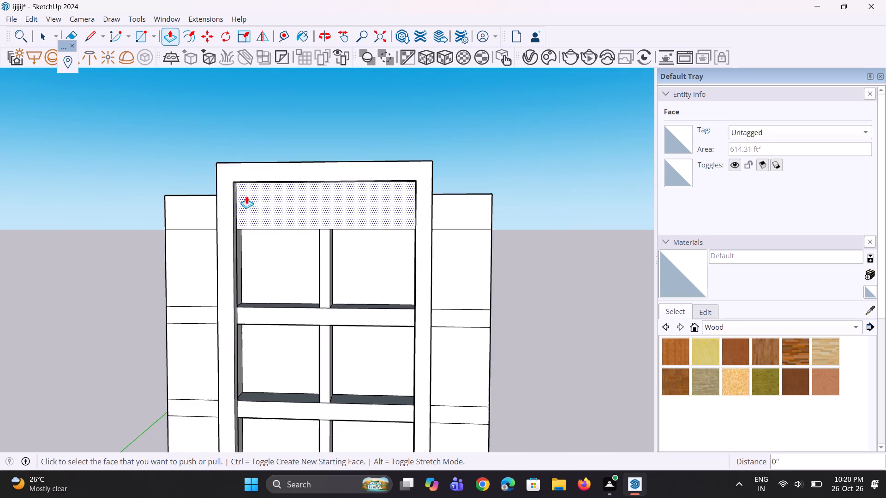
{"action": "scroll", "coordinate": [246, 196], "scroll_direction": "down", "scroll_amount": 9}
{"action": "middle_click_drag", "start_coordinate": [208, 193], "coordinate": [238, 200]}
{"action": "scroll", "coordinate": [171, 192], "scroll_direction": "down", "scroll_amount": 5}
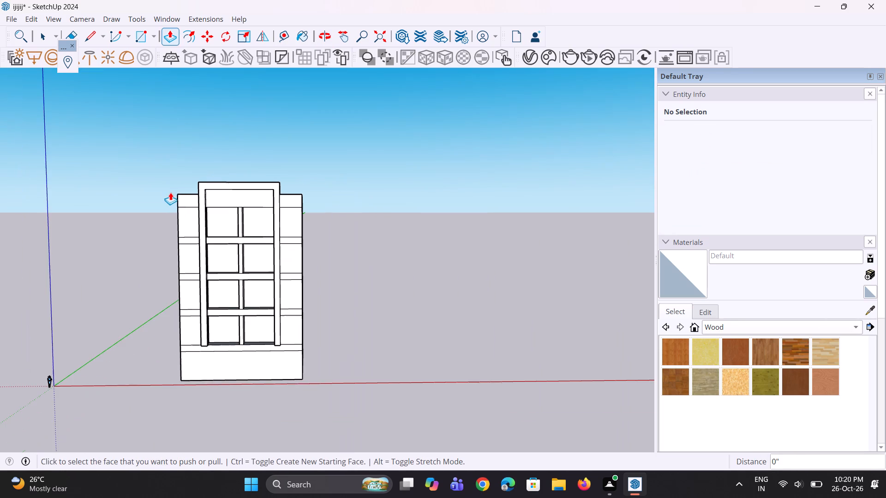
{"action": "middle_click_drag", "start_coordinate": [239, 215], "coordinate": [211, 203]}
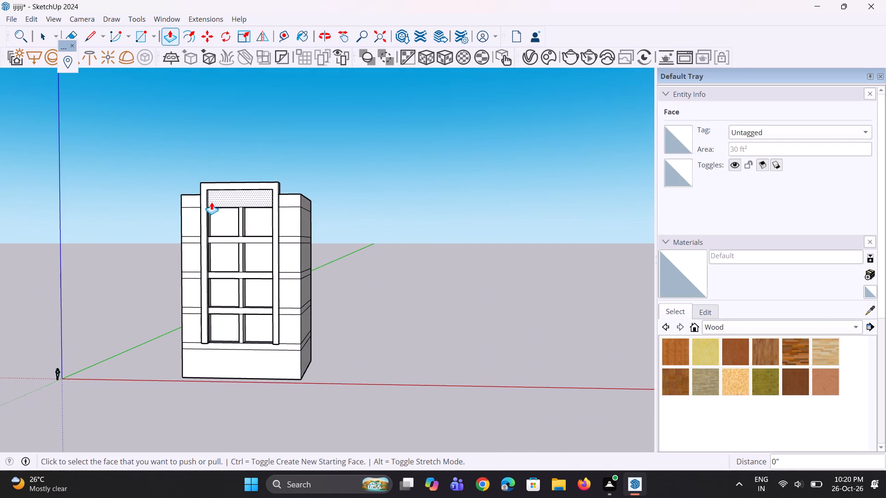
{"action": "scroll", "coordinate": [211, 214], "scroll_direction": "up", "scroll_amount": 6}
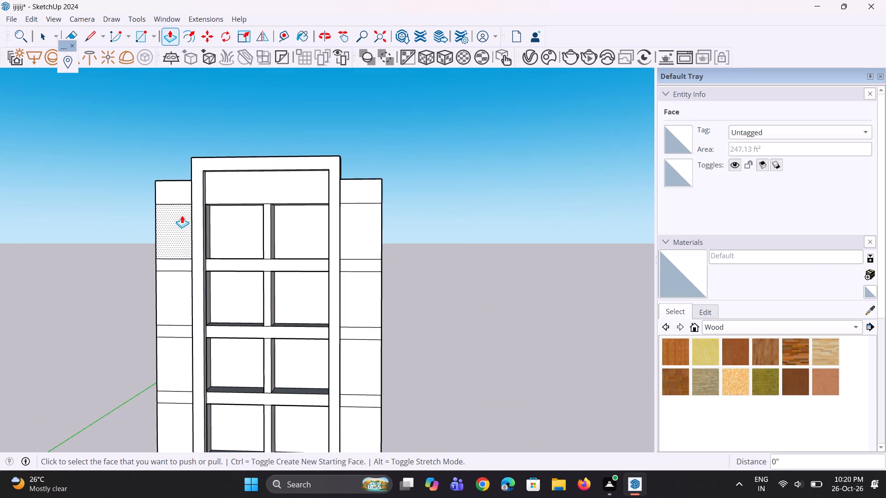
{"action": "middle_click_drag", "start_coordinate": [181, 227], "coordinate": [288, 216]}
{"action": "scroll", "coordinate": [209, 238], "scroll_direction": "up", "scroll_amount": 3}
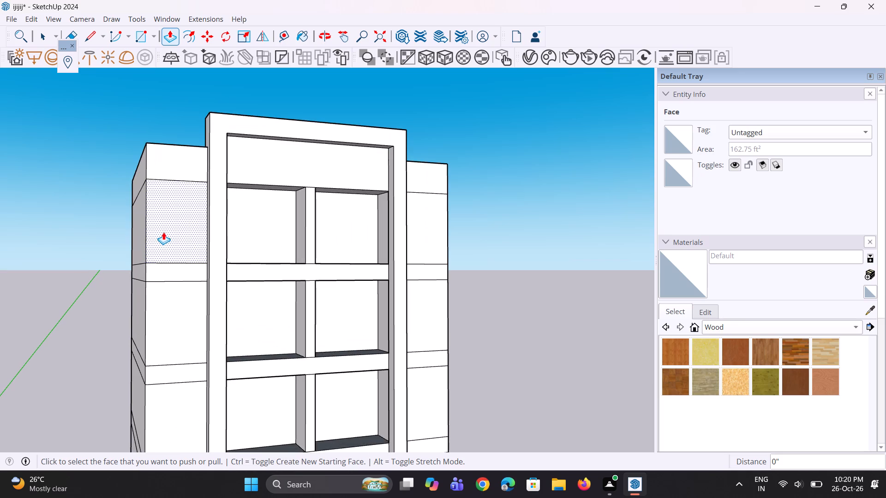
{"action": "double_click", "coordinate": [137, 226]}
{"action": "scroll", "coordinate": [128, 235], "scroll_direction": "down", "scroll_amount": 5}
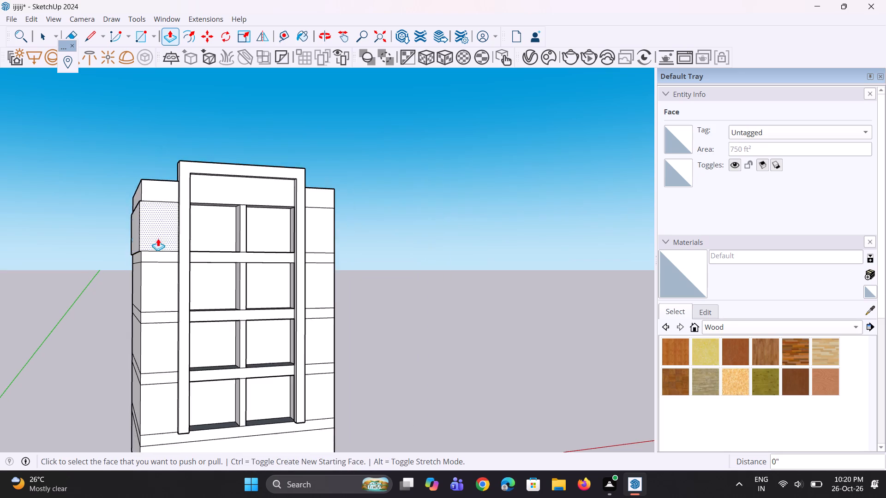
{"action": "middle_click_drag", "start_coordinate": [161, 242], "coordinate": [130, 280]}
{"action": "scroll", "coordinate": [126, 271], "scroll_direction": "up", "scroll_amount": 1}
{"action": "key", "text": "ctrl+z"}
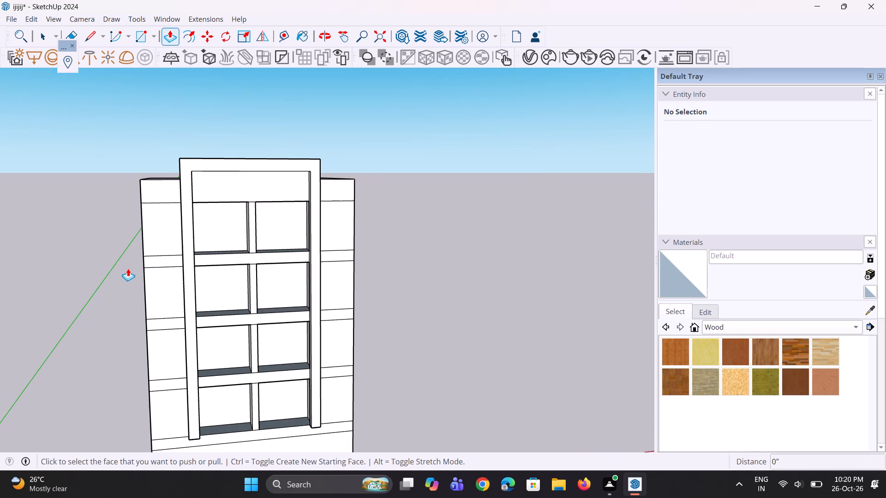
Push/Pull the top storey's left side wall outward 2' 3 15/16".
{"action": "scroll", "coordinate": [128, 268], "scroll_direction": "up", "scroll_amount": 1}
{"action": "middle_click_drag", "start_coordinate": [130, 267], "coordinate": [195, 246]}
{"action": "left_click", "coordinate": [142, 218]}
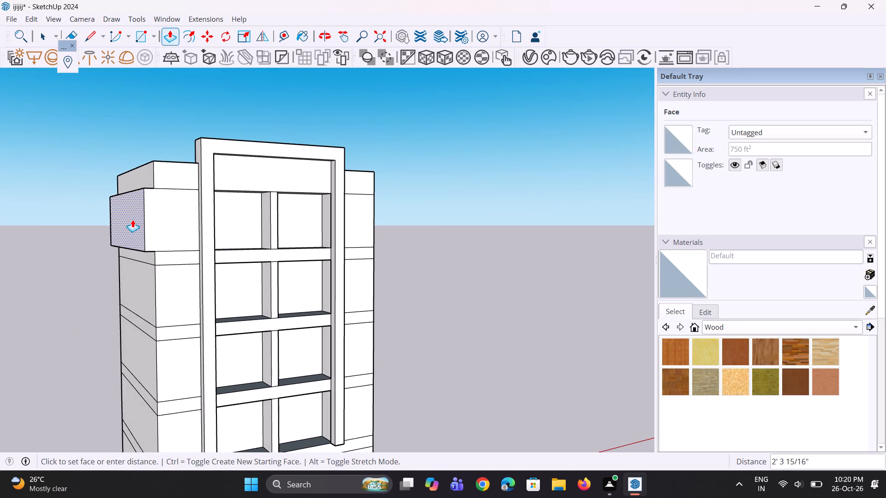
{"action": "left_click", "coordinate": [132, 219]}
Repeat the 2' 3 15/16" Push/Pull on the left side faces of the parapet, the next two bands and the two storeys below the top one.
{"action": "double_click", "coordinate": [143, 181]}
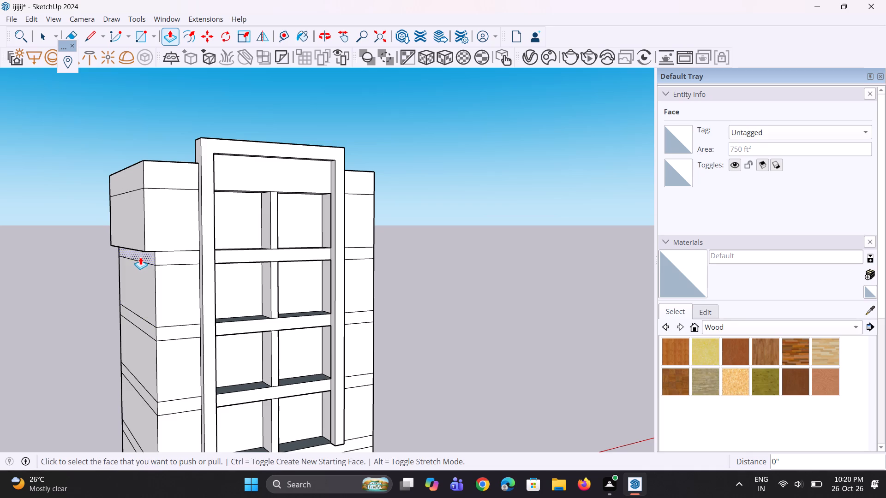
{"action": "double_click", "coordinate": [140, 257]}
{"action": "double_click", "coordinate": [138, 289]}
{"action": "scroll", "coordinate": [112, 197], "scroll_direction": "down", "scroll_amount": 5}
{"action": "scroll", "coordinate": [138, 323], "scroll_direction": "up", "scroll_amount": 5}
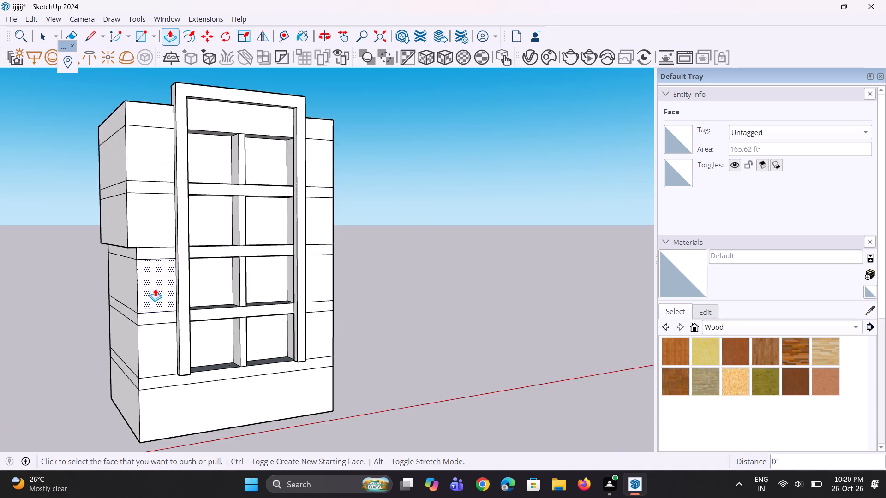
{"action": "scroll", "coordinate": [155, 289], "scroll_direction": "up", "scroll_amount": 3}
{"action": "double_click", "coordinate": [122, 240]}
{"action": "double_click", "coordinate": [120, 261]}
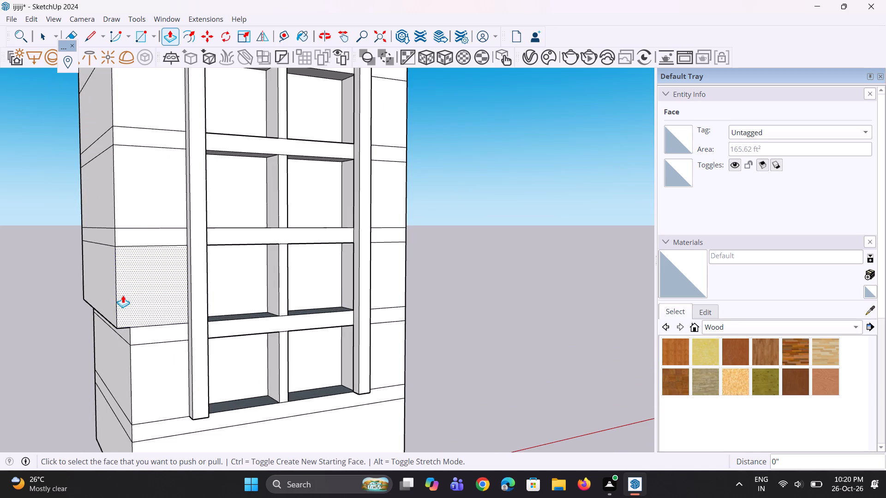
Repeat the 2' 3 15/16" Push/Pull on the remaining left side faces: the lower bands, the lowest windowed storey and the base.
{"action": "scroll", "coordinate": [123, 201], "scroll_direction": "down", "scroll_amount": 6}
{"action": "scroll", "coordinate": [142, 145], "scroll_direction": "down", "scroll_amount": 3}
{"action": "scroll", "coordinate": [83, 199], "scroll_direction": "up", "scroll_amount": 4}
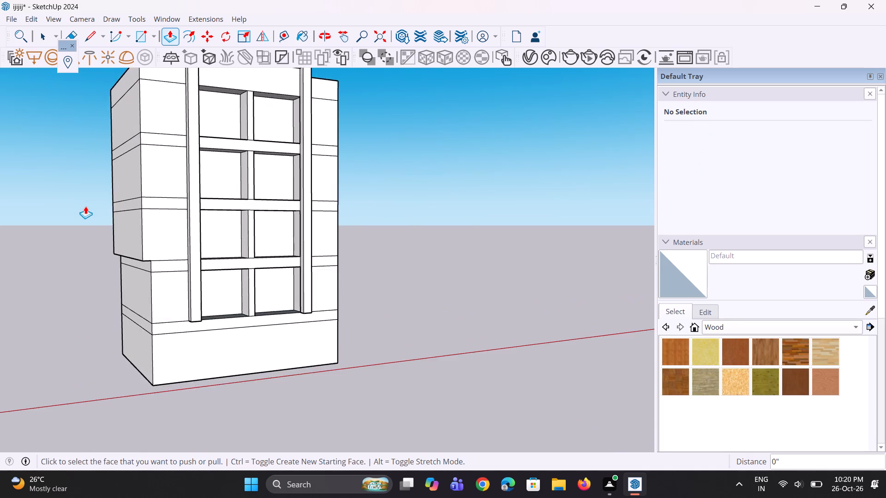
{"action": "scroll", "coordinate": [87, 207], "scroll_direction": "up", "scroll_amount": 6}
{"action": "double_click", "coordinate": [172, 321]}
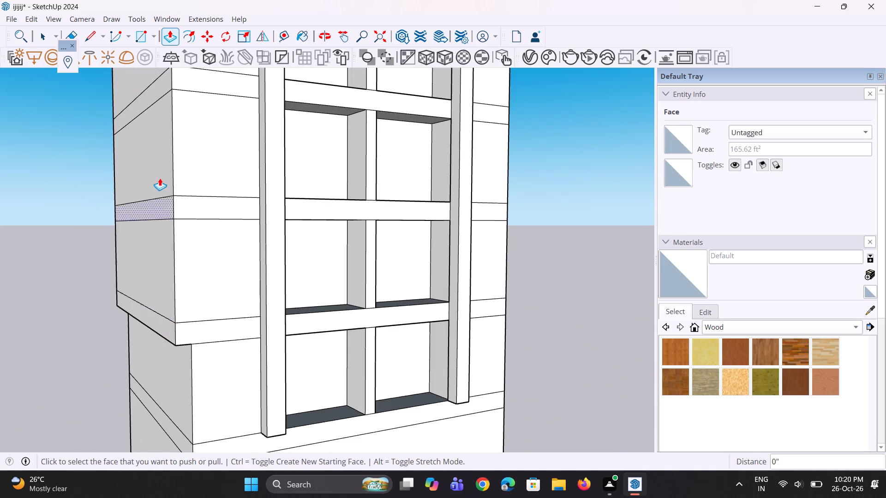
{"action": "scroll", "coordinate": [160, 177], "scroll_direction": "down", "scroll_amount": 9}
{"action": "scroll", "coordinate": [144, 291], "scroll_direction": "up", "scroll_amount": 4}
{"action": "double_click", "coordinate": [168, 262]}
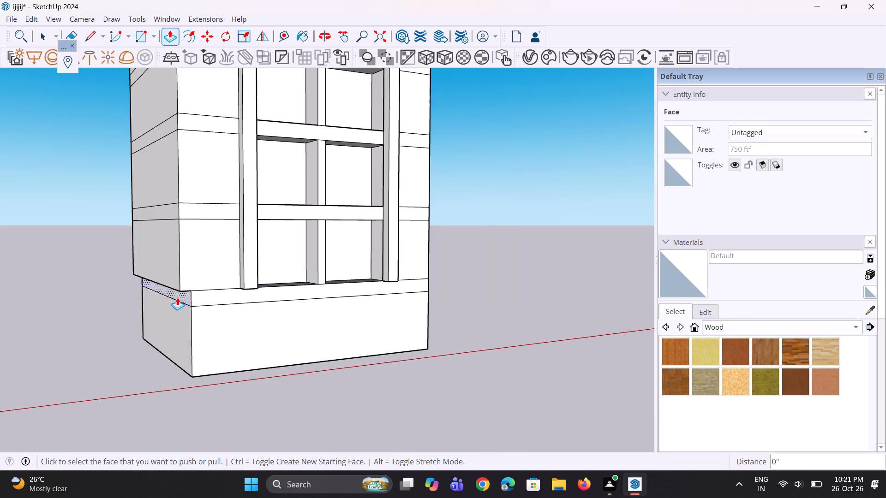
{"action": "double_click", "coordinate": [177, 297]}
{"action": "double_click", "coordinate": [171, 331]}
Repeat the 2' 3 15/16" Push/Pull on the right side faces of the base, the lowest windowed storey and the bands below and above it.
{"action": "middle_click_drag", "start_coordinate": [211, 334], "coordinate": [30, 334]}
{"action": "scroll", "coordinate": [0, 314], "scroll_direction": "down", "scroll_amount": 3}
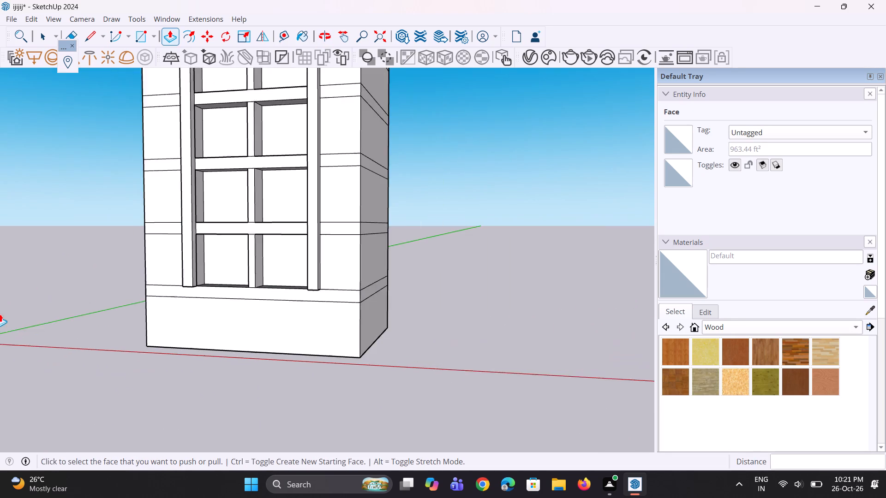
{"action": "scroll", "coordinate": [0, 314], "scroll_direction": "down", "scroll_amount": 3}
{"action": "middle_click_drag", "start_coordinate": [219, 319], "coordinate": [182, 319]}
{"action": "scroll", "coordinate": [277, 335], "scroll_direction": "up", "scroll_amount": 4}
{"action": "double_click", "coordinate": [282, 319]}
{"action": "scroll", "coordinate": [267, 279], "scroll_direction": "up", "scroll_amount": 2}
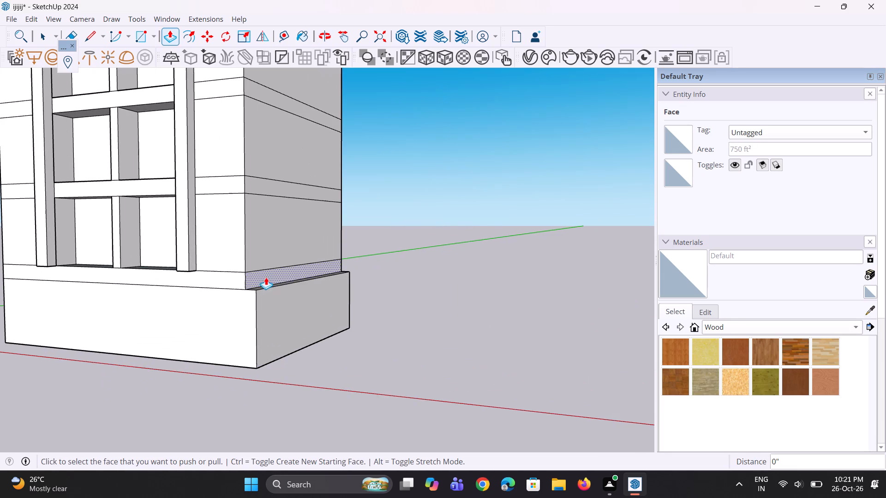
{"action": "double_click", "coordinate": [266, 277]}
{"action": "double_click", "coordinate": [270, 253]}
{"action": "double_click", "coordinate": [282, 191]}
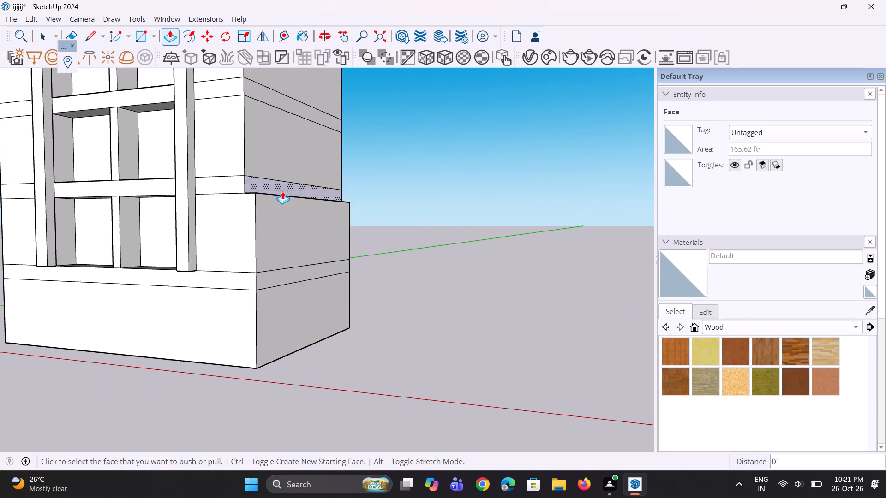
Repeat the 2' 3 15/16" Push/Pull on the right side faces of the two middle storeys and the bands above them.
{"action": "scroll", "coordinate": [242, 341], "scroll_direction": "down", "scroll_amount": 11}
{"action": "scroll", "coordinate": [272, 181], "scroll_direction": "up", "scroll_amount": 11}
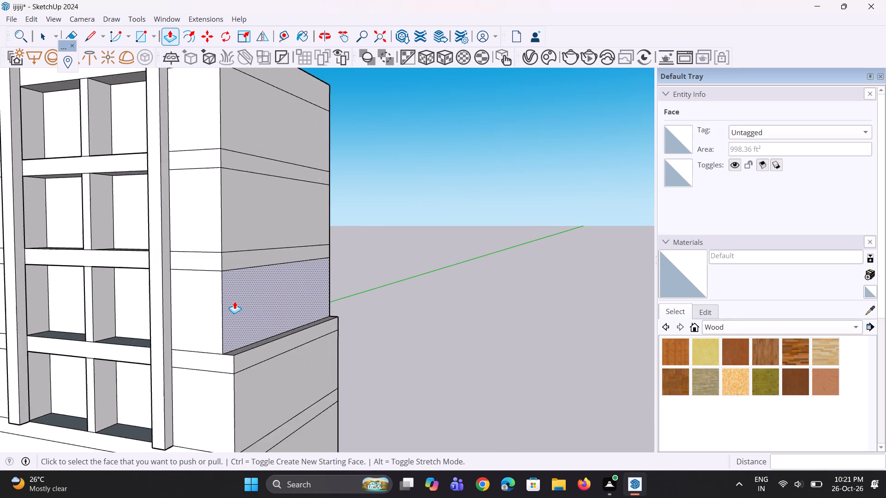
{"action": "scroll", "coordinate": [234, 301], "scroll_direction": "up", "scroll_amount": 1}
{"action": "double_click", "coordinate": [234, 301]}
{"action": "double_click", "coordinate": [246, 252]}
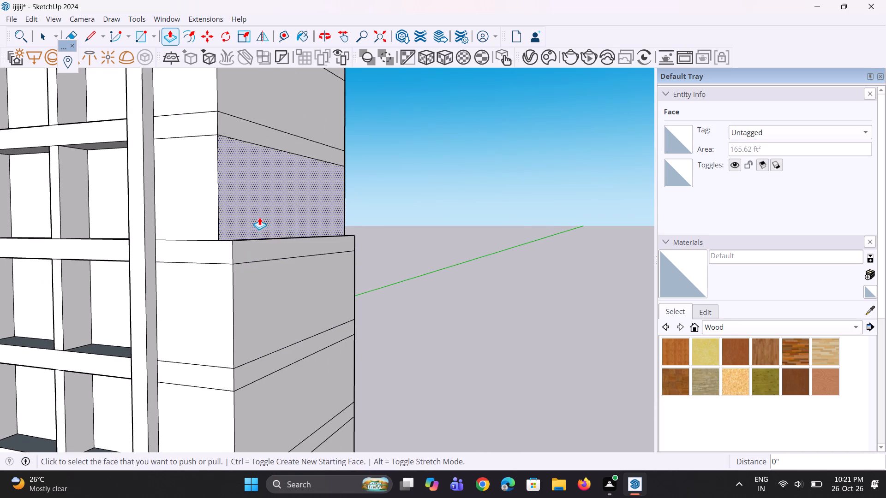
{"action": "double_click", "coordinate": [259, 217]}
{"action": "double_click", "coordinate": [259, 139]}
Repeat the 2' 3 15/16" Push/Pull on the right side faces of the top storey and the parapet.
{"action": "scroll", "coordinate": [215, 342], "scroll_direction": "down", "scroll_amount": 7}
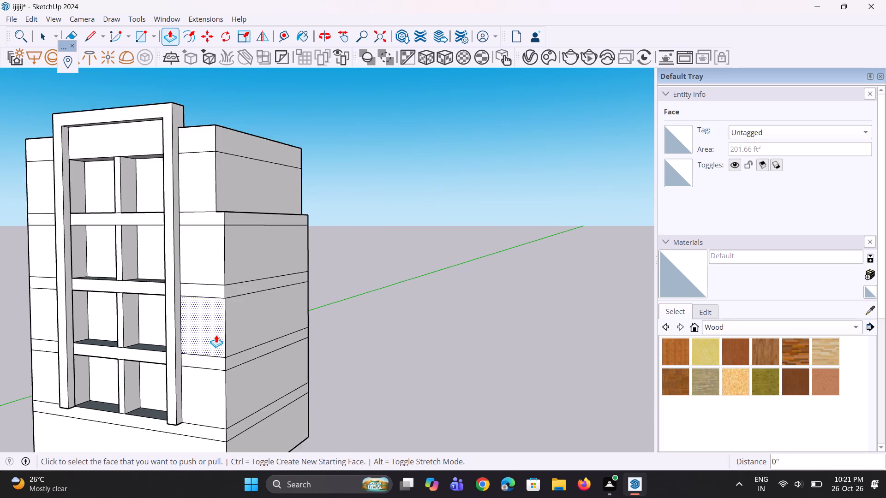
{"action": "scroll", "coordinate": [216, 335], "scroll_direction": "down", "scroll_amount": 3}
{"action": "scroll", "coordinate": [228, 237], "scroll_direction": "up", "scroll_amount": 4}
{"action": "double_click", "coordinate": [229, 232]}
{"action": "left_click", "coordinate": [236, 172]}
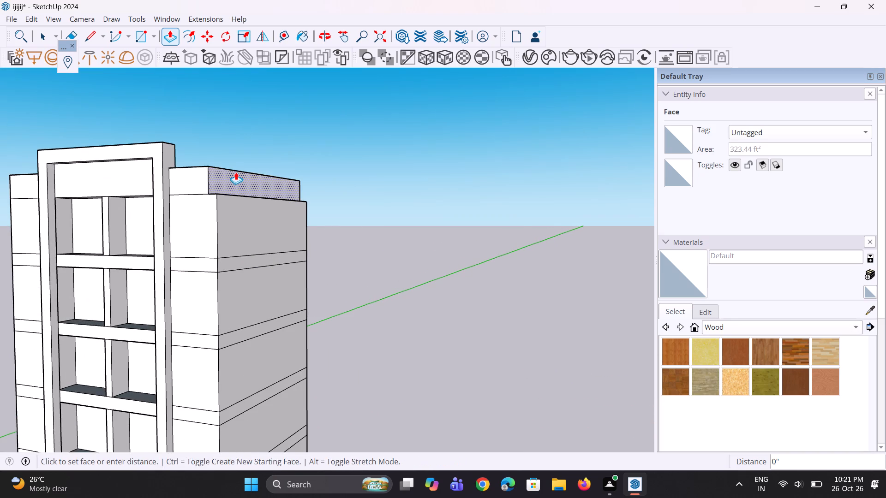
{"action": "left_click", "coordinate": [236, 172]}
Draw a window rectangle about 5' 11" by 8' 7" on the top storey's front wall, right of the central frame.
{"action": "scroll", "coordinate": [228, 260], "scroll_direction": "down", "scroll_amount": 6}
{"action": "middle_click_drag", "start_coordinate": [209, 266], "coordinate": [260, 255]}
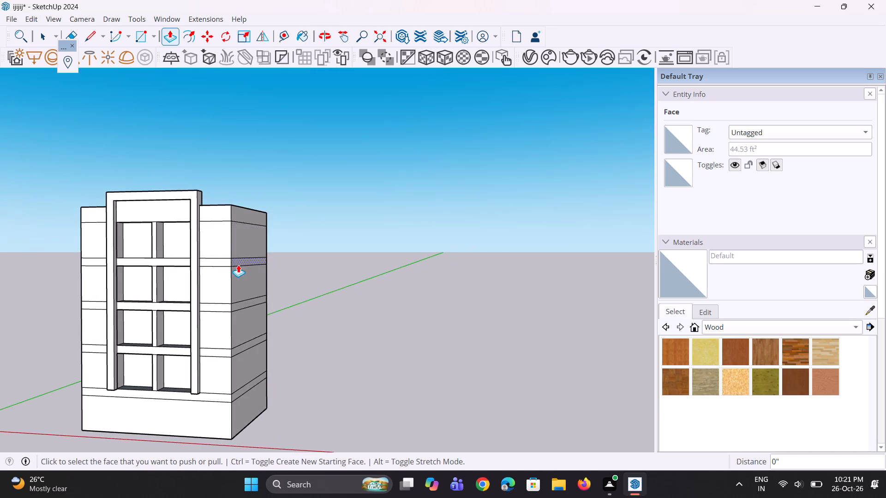
{"action": "scroll", "coordinate": [238, 265], "scroll_direction": "up", "scroll_amount": 6}
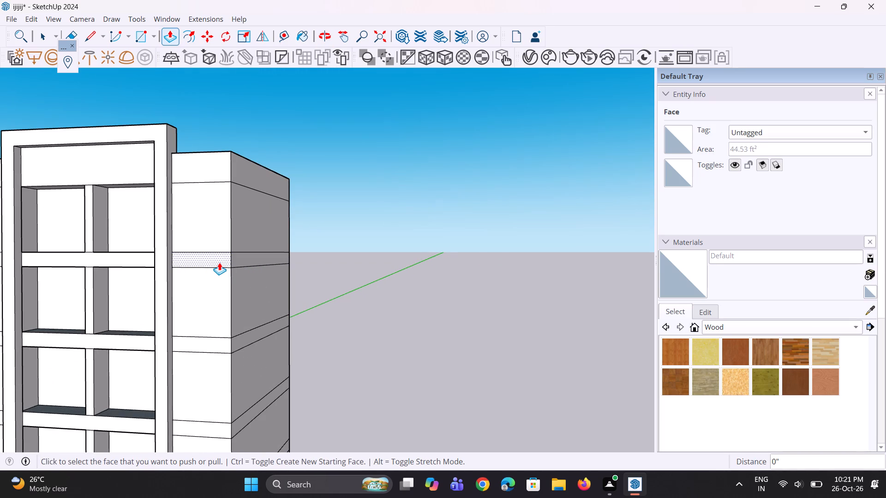
{"action": "scroll", "coordinate": [219, 262], "scroll_direction": "down", "scroll_amount": 4}
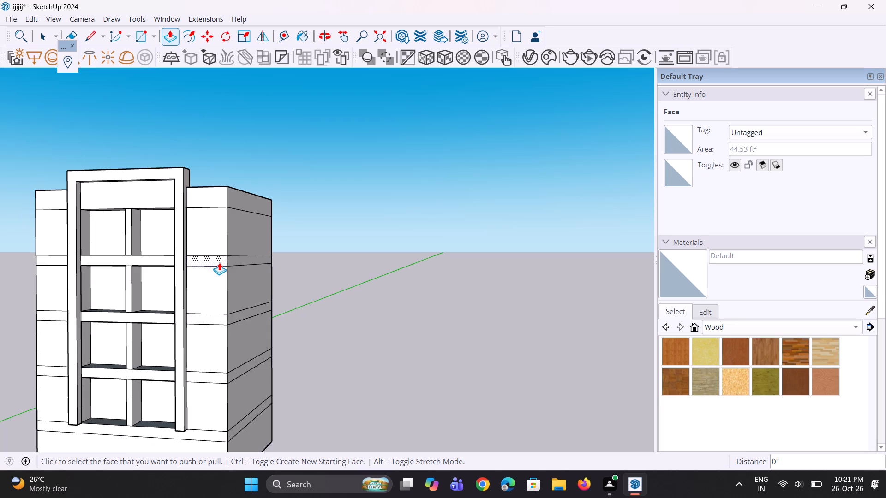
{"action": "scroll", "coordinate": [219, 262], "scroll_direction": "up", "scroll_amount": 3}
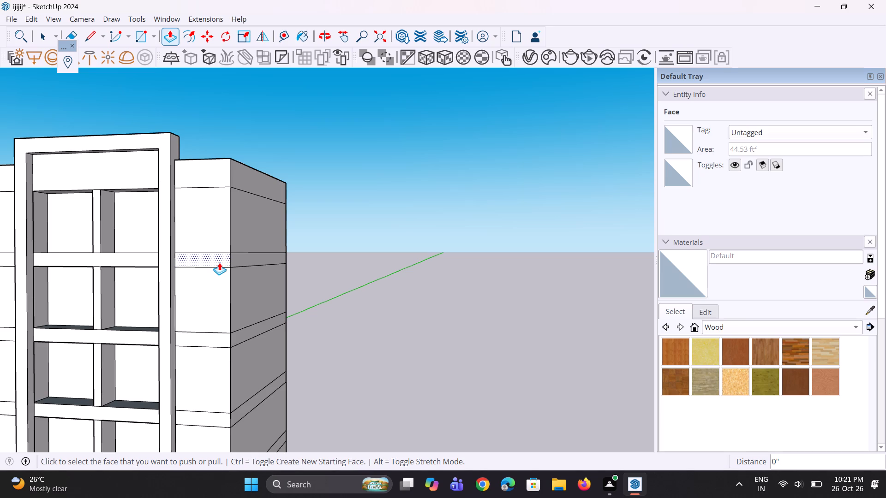
{"action": "scroll", "coordinate": [273, 319], "scroll_direction": "down", "scroll_amount": 4}
{"action": "middle_click_drag", "start_coordinate": [275, 310], "coordinate": [328, 291]}
{"action": "scroll", "coordinate": [239, 260], "scroll_direction": "up", "scroll_amount": 4}
{"action": "key", "text": "r"}
{"action": "scroll", "coordinate": [238, 260], "scroll_direction": "up", "scroll_amount": 6}
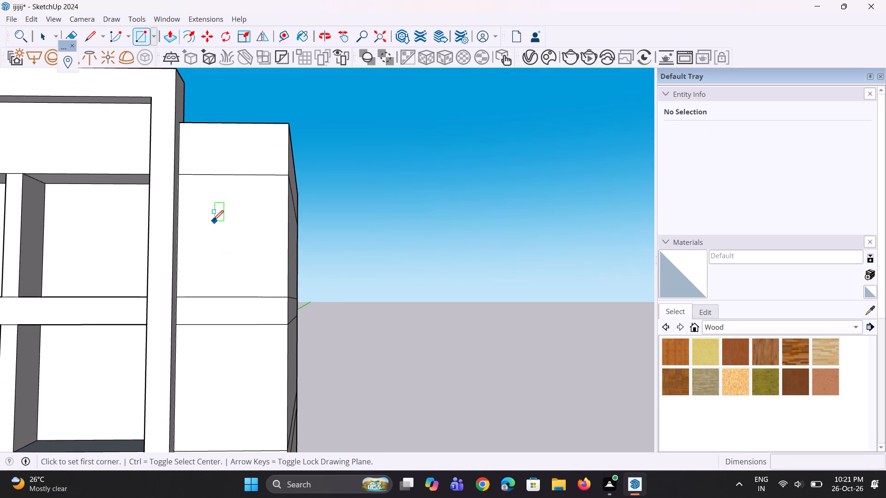
{"action": "scroll", "coordinate": [210, 219], "scroll_direction": "up", "scroll_amount": 1}
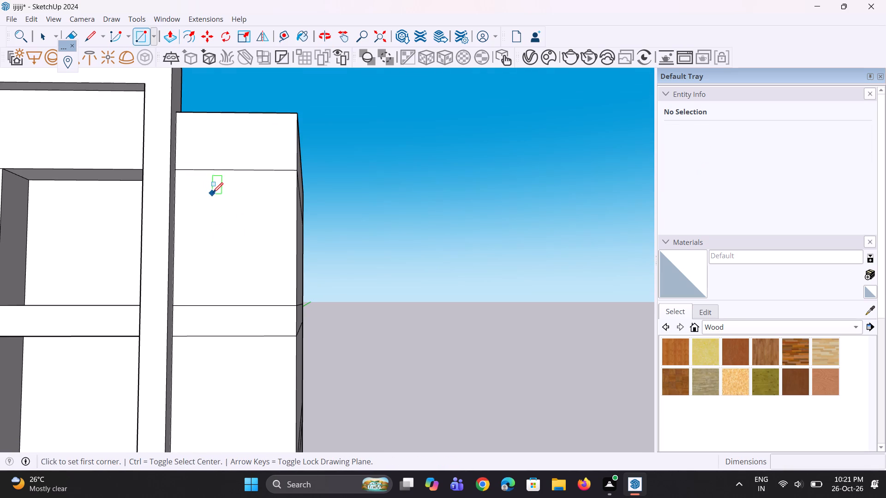
{"action": "left_click", "coordinate": [213, 192]}
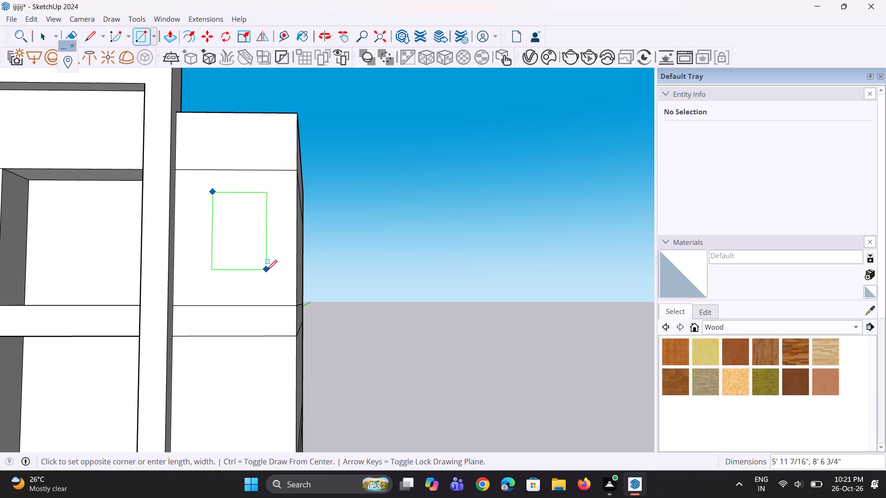
{"action": "left_click", "coordinate": [267, 270]}
Copy the window rectangle about 18' 10" straight down onto the front wall of the storey below.
{"action": "scroll", "coordinate": [262, 293], "scroll_direction": "up", "scroll_amount": 1}
{"action": "middle_click_drag", "start_coordinate": [262, 293], "coordinate": [234, 315]}
{"action": "scroll", "coordinate": [235, 309], "scroll_direction": "down", "scroll_amount": 6}
{"action": "key", "text": "space"}
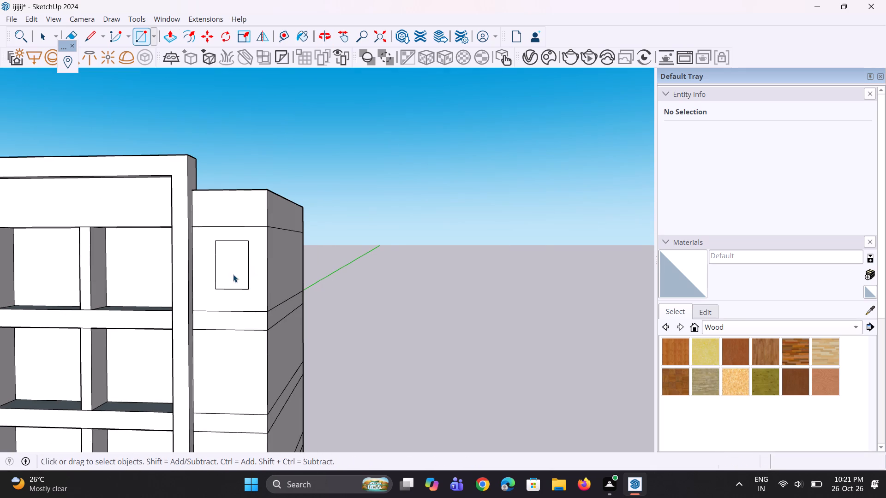
{"action": "key", "text": "space"}
{"action": "left_click", "coordinate": [231, 271]}
{"action": "scroll", "coordinate": [231, 271], "scroll_direction": "down", "scroll_amount": 5}
{"action": "key", "text": "m"}
{"action": "scroll", "coordinate": [231, 271], "scroll_direction": "up", "scroll_amount": 3}
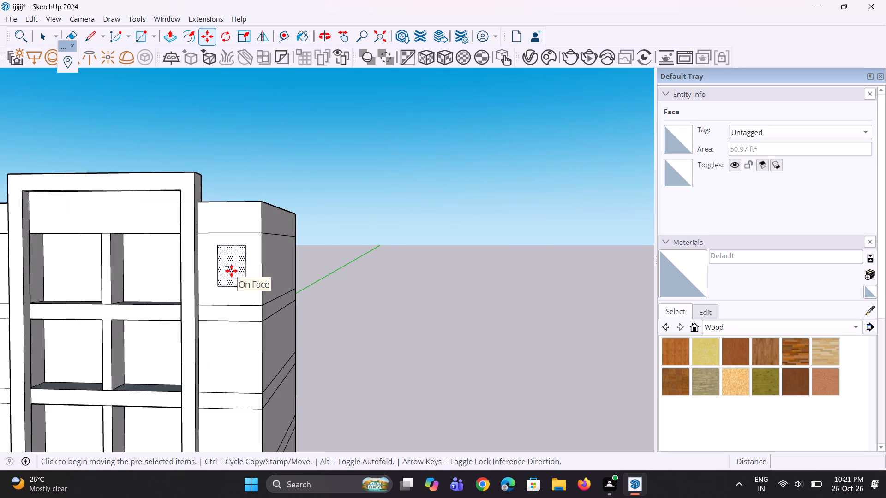
{"action": "left_click", "coordinate": [231, 271]}
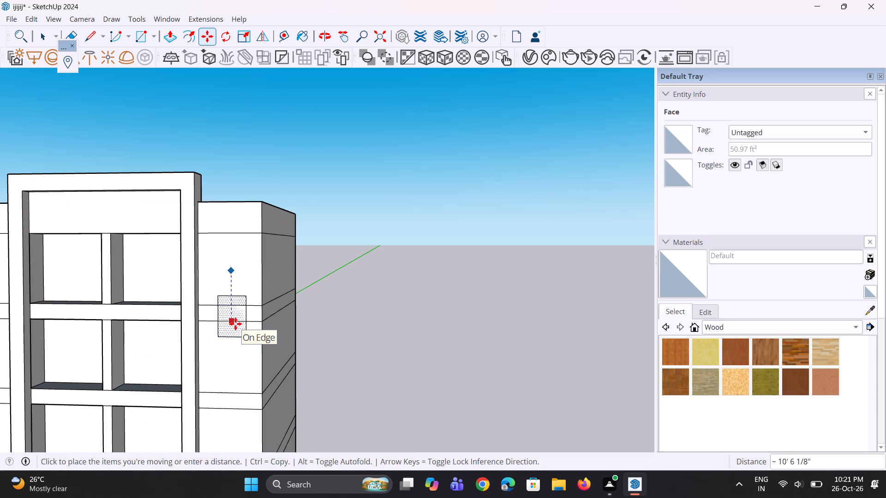
{"action": "left_click", "coordinate": [232, 361]}
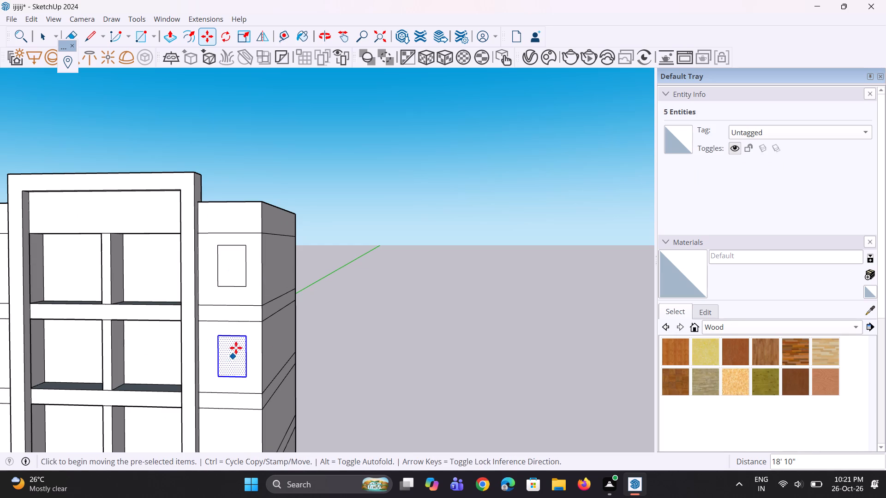
Copy the second window rectangle about 19' 2" down onto the third storey from the top and clear the selection.
{"action": "scroll", "coordinate": [236, 255], "scroll_direction": "down", "scroll_amount": 13}
{"action": "scroll", "coordinate": [229, 343], "scroll_direction": "up", "scroll_amount": 6}
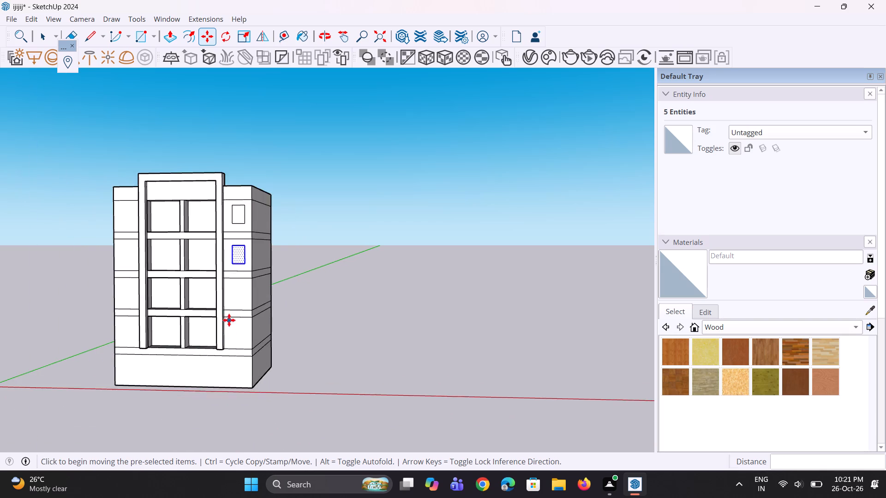
{"action": "scroll", "coordinate": [229, 320], "scroll_direction": "up", "scroll_amount": 2}
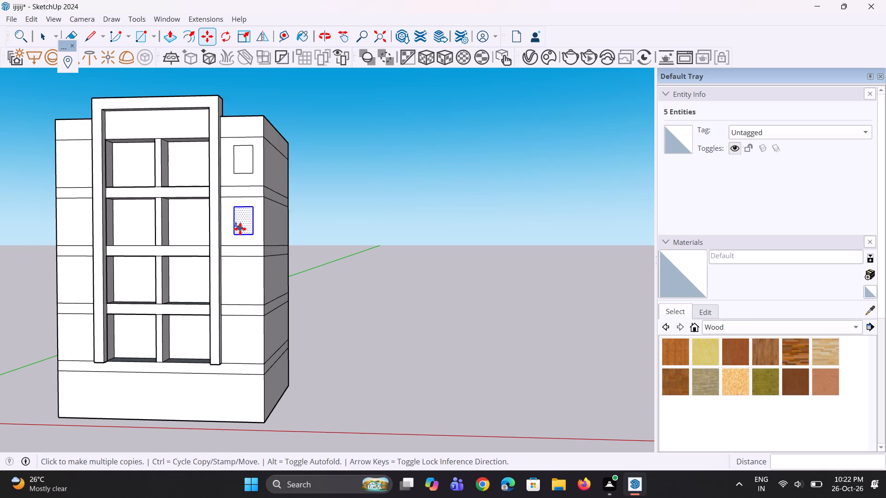
{"action": "left_click", "coordinate": [240, 229]}
{"action": "scroll", "coordinate": [243, 290], "scroll_direction": "up", "scroll_amount": 4}
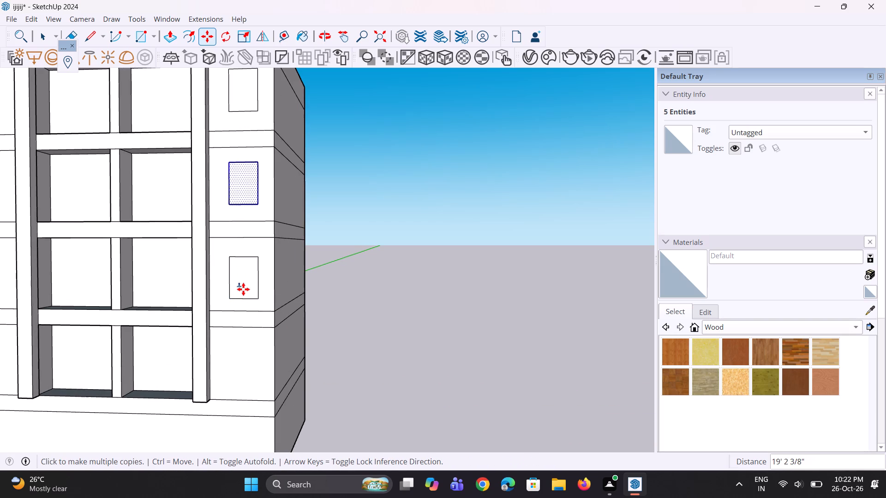
{"action": "left_click", "coordinate": [243, 289]}
{"action": "key", "text": "space"}
{"action": "key", "text": "space"}
{"action": "left_click", "coordinate": [382, 348]}
Offset the top window's outline outward to form a narrow frame border around it.
{"action": "scroll", "coordinate": [348, 397], "scroll_direction": "down", "scroll_amount": 5}
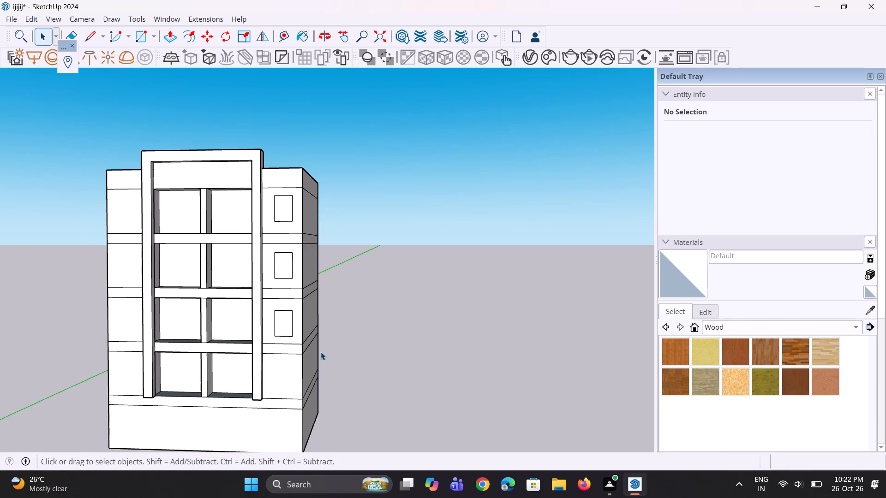
{"action": "middle_click_drag", "start_coordinate": [307, 339], "coordinate": [293, 331]}
{"action": "scroll", "coordinate": [288, 195], "scroll_direction": "up", "scroll_amount": 11}
{"action": "middle_click_drag", "start_coordinate": [269, 221], "coordinate": [277, 223]}
{"action": "scroll", "coordinate": [277, 223], "scroll_direction": "up", "scroll_amount": 2}
{"action": "left_click", "coordinate": [313, 258]}
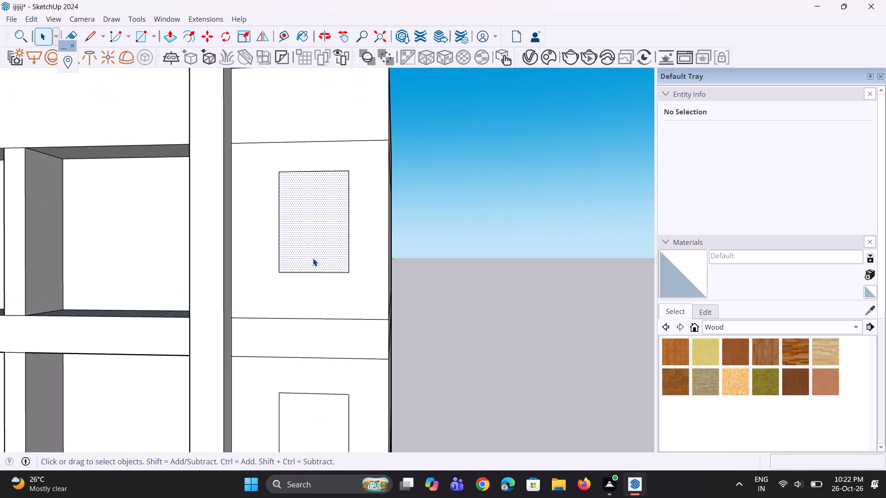
{"action": "scroll", "coordinate": [314, 250], "scroll_direction": "up", "scroll_amount": 2}
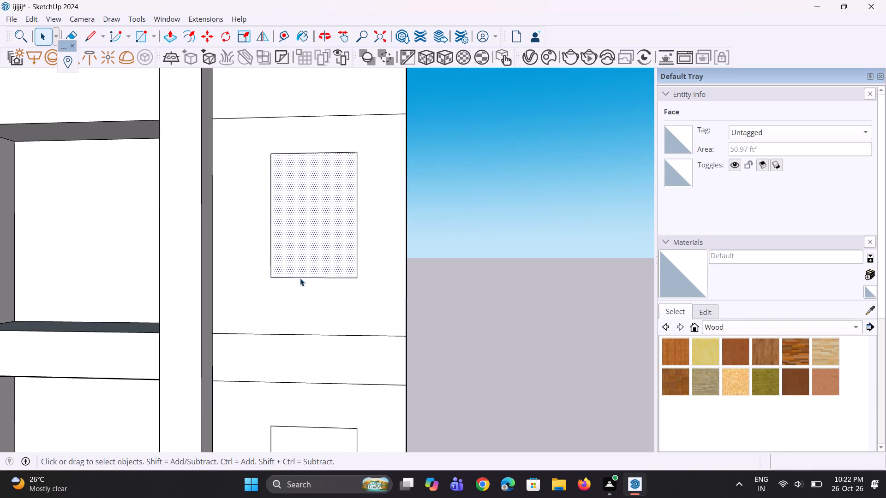
{"action": "scroll", "coordinate": [300, 294], "scroll_direction": "down", "scroll_amount": 3}
{"action": "middle_click_drag", "start_coordinate": [300, 294], "coordinate": [293, 290]}
{"action": "scroll", "coordinate": [309, 247], "scroll_direction": "up", "scroll_amount": 3}
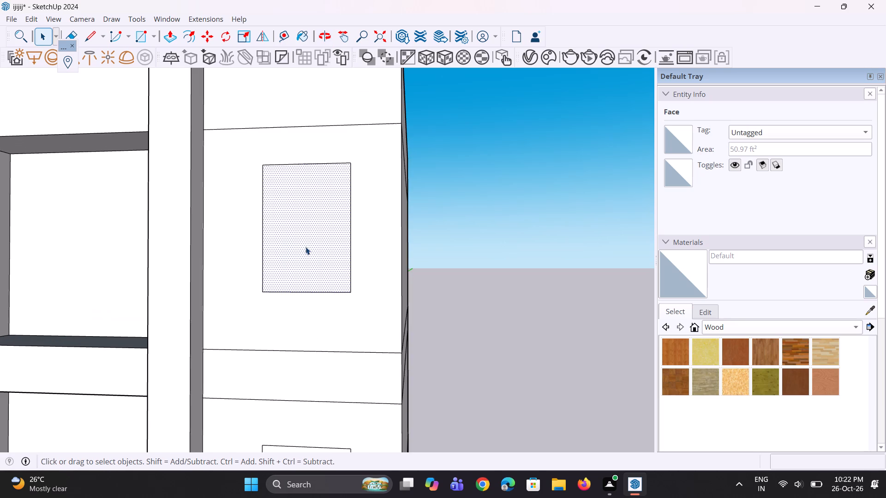
{"action": "key", "text": "f"}
{"action": "left_click", "coordinate": [272, 235]}
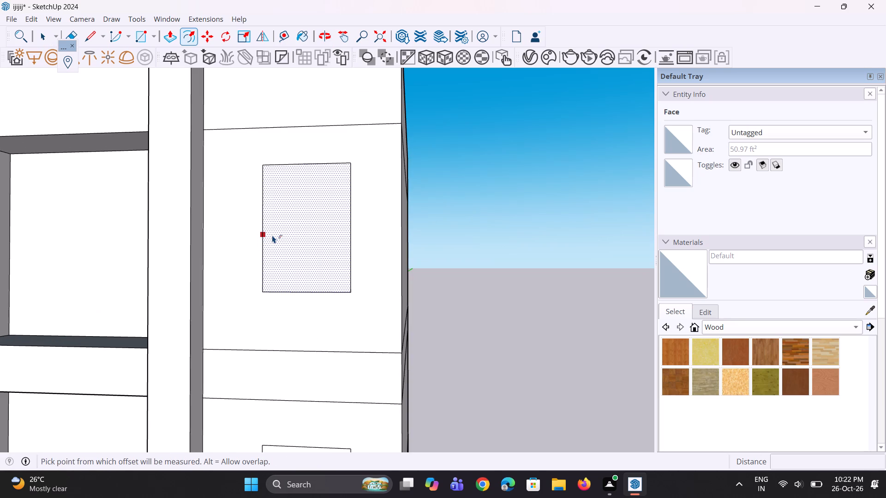
{"action": "left_click", "coordinate": [250, 229]}
{"action": "scroll", "coordinate": [278, 232], "scroll_direction": "down", "scroll_amount": 5}
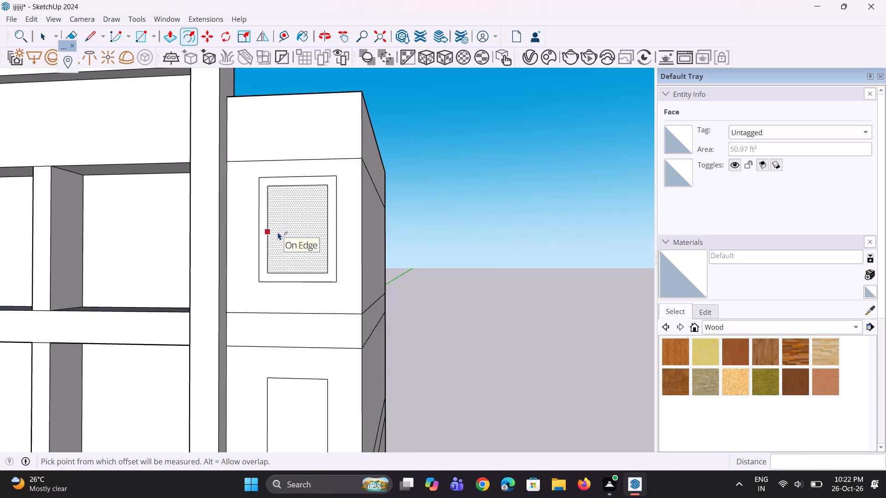
Repeat the same outward offset on the window outlines of the two storeys below.
{"action": "scroll", "coordinate": [278, 232], "scroll_direction": "down", "scroll_amount": 4}
{"action": "key", "text": "space"}
{"action": "left_click", "coordinate": [280, 356]}
{"action": "key", "text": "f"}
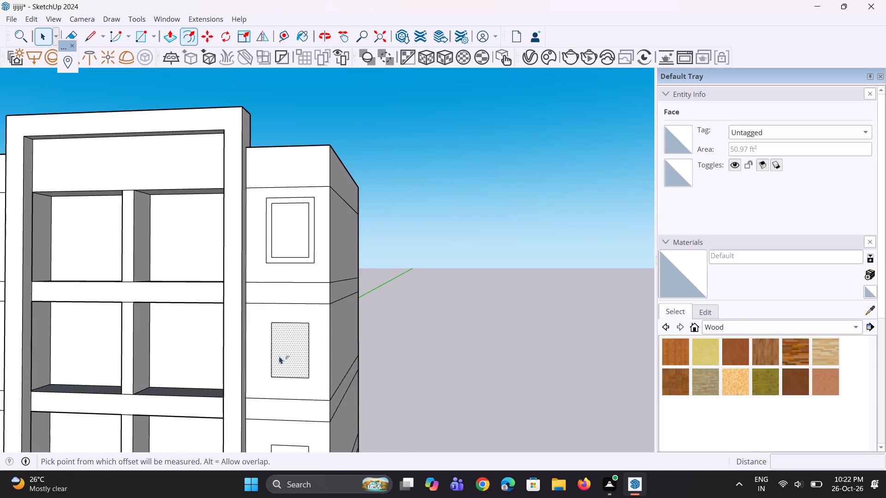
{"action": "double_click", "coordinate": [272, 347]}
{"action": "scroll", "coordinate": [267, 297], "scroll_direction": "down", "scroll_amount": 10}
{"action": "key", "text": "space"}
{"action": "key", "text": "space"}
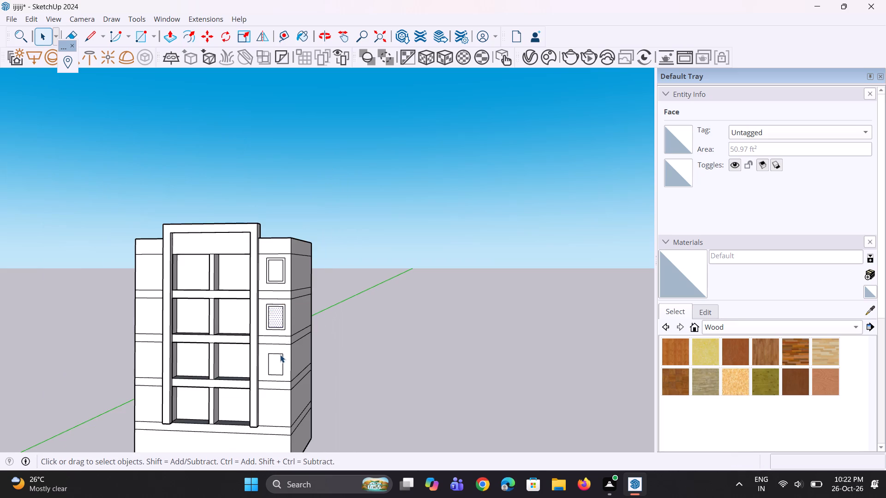
{"action": "scroll", "coordinate": [280, 355], "scroll_direction": "up", "scroll_amount": 2}
{"action": "left_click", "coordinate": [275, 358]}
{"action": "scroll", "coordinate": [275, 380], "scroll_direction": "up", "scroll_amount": 7}
{"action": "key", "text": "f"}
{"action": "double_click", "coordinate": [262, 356]}
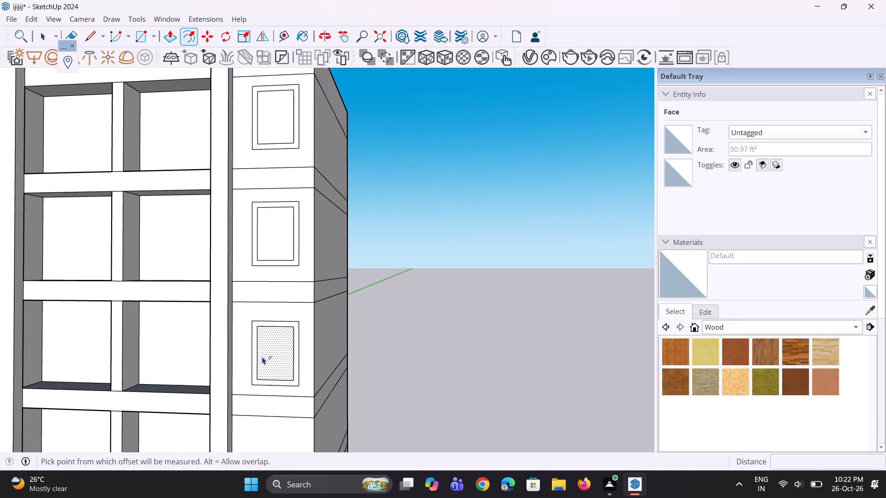
{"action": "scroll", "coordinate": [259, 330], "scroll_direction": "down", "scroll_amount": 5}
{"action": "key", "text": "space"}
{"action": "key", "text": "space"}
Erase the two storey band lines between the top and second windows on the right front wall.
{"action": "scroll", "coordinate": [354, 386], "scroll_direction": "up", "scroll_amount": 2}
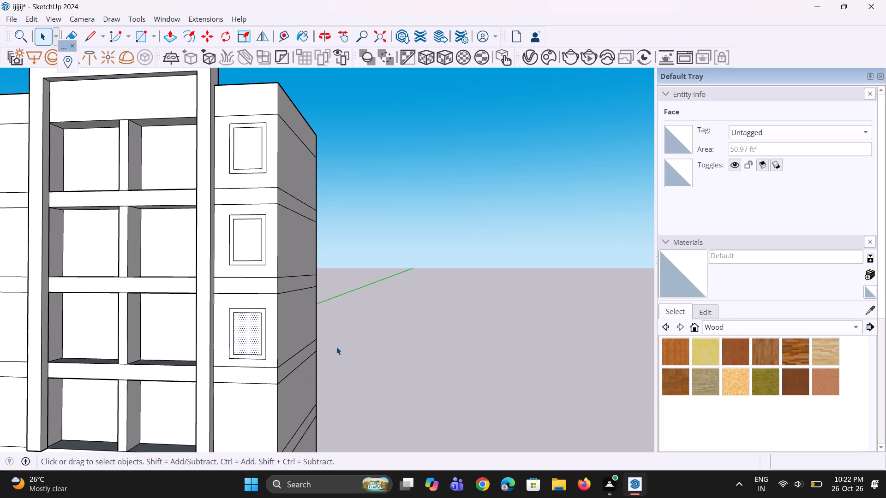
{"action": "scroll", "coordinate": [124, 142], "scroll_direction": "down", "scroll_amount": 5}
{"action": "middle_click_drag", "start_coordinate": [212, 223], "coordinate": [238, 221]}
{"action": "scroll", "coordinate": [210, 168], "scroll_direction": "up", "scroll_amount": 2}
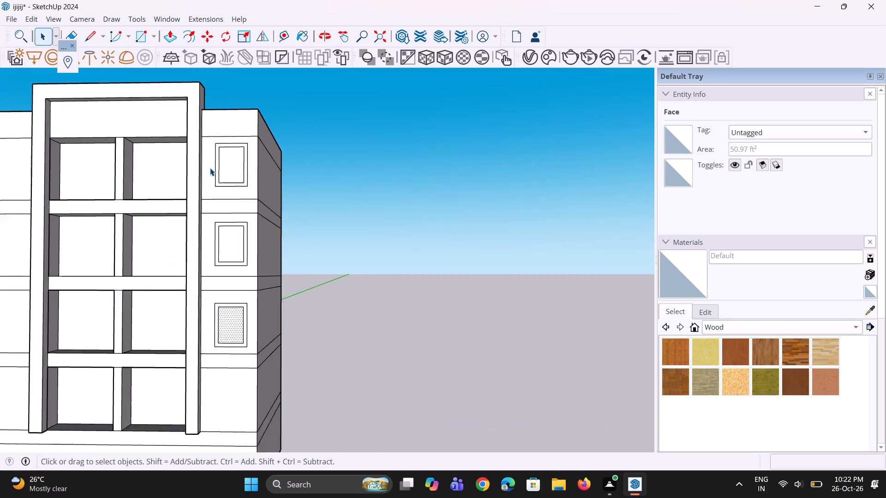
{"action": "scroll", "coordinate": [210, 168], "scroll_direction": "up", "scroll_amount": 5}
{"action": "middle_click_drag", "start_coordinate": [204, 185], "coordinate": [211, 178]}
{"action": "scroll", "coordinate": [196, 143], "scroll_direction": "up", "scroll_amount": 4}
{"action": "middle_click_drag", "start_coordinate": [233, 204], "coordinate": [222, 203]}
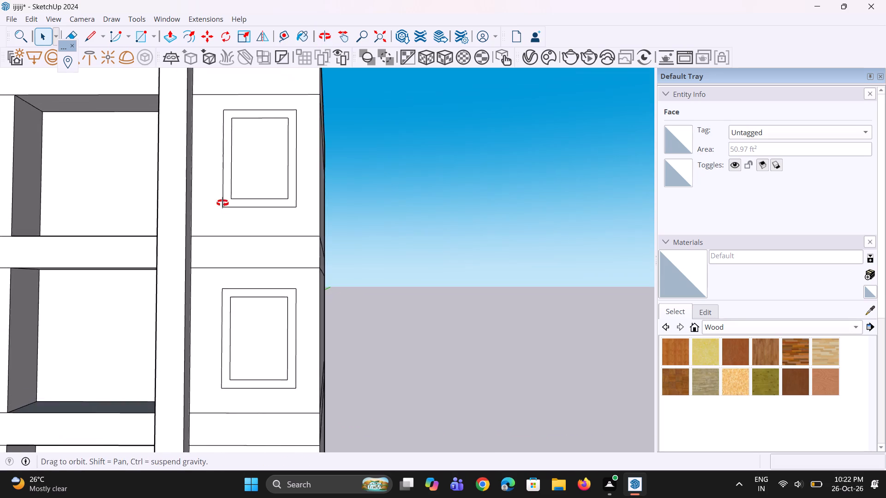
{"action": "middle_click_drag", "start_coordinate": [222, 203], "coordinate": [201, 201]}
{"action": "scroll", "coordinate": [218, 228], "scroll_direction": "down", "scroll_amount": 6}
{"action": "middle_click_drag", "start_coordinate": [220, 221], "coordinate": [227, 252]}
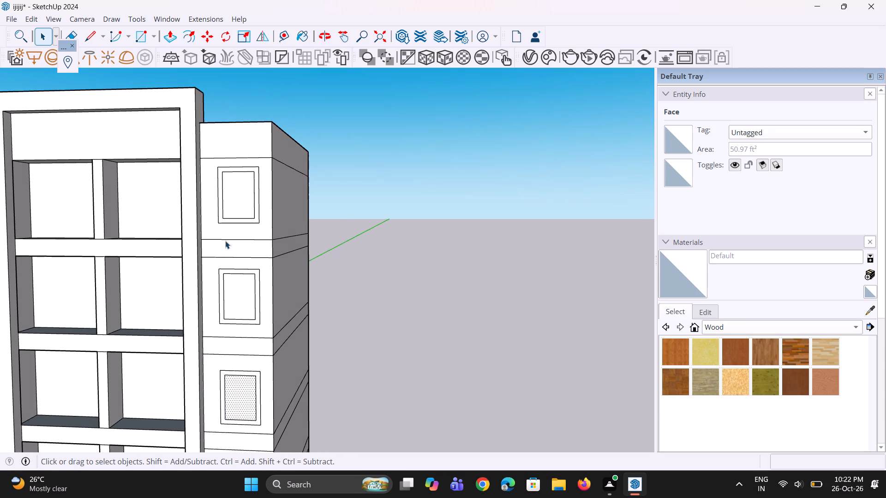
{"action": "scroll", "coordinate": [223, 250], "scroll_direction": "down", "scroll_amount": 4}
{"action": "middle_click_drag", "start_coordinate": [222, 250], "coordinate": [232, 229]}
{"action": "scroll", "coordinate": [219, 263], "scroll_direction": "up", "scroll_amount": 5}
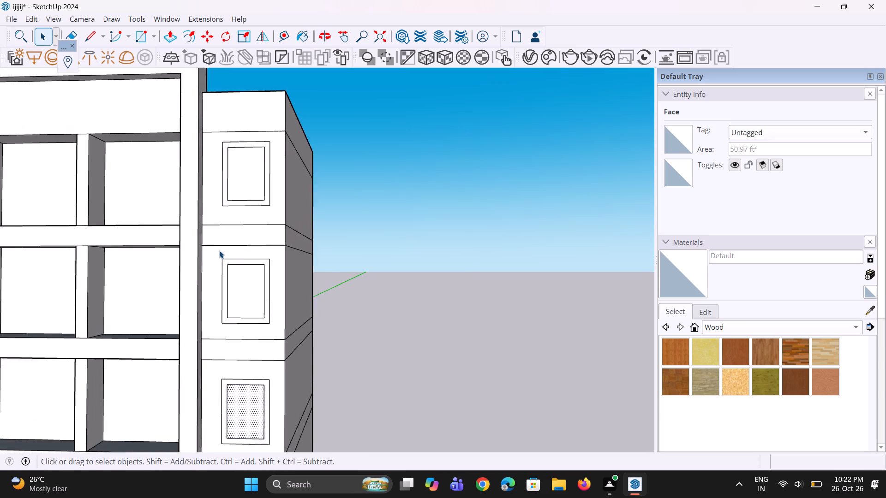
{"action": "scroll", "coordinate": [219, 250], "scroll_direction": "up", "scroll_amount": 1}
{"action": "key", "text": "e"}
{"action": "left_click_drag", "start_coordinate": [218, 220], "coordinate": [219, 249]}
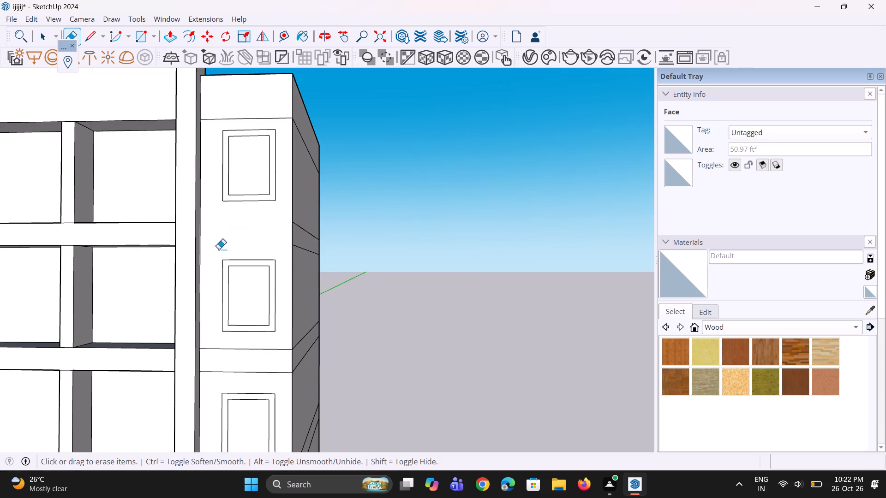
Erase the band lines between the second and third windows and below the third window on the right front wall.
{"action": "scroll", "coordinate": [222, 175], "scroll_direction": "down", "scroll_amount": 4}
{"action": "scroll", "coordinate": [227, 319], "scroll_direction": "up", "scroll_amount": 4}
{"action": "left_click_drag", "start_coordinate": [217, 280], "coordinate": [218, 306]}
{"action": "scroll", "coordinate": [220, 217], "scroll_direction": "down", "scroll_amount": 10}
{"action": "scroll", "coordinate": [228, 316], "scroll_direction": "up", "scroll_amount": 9}
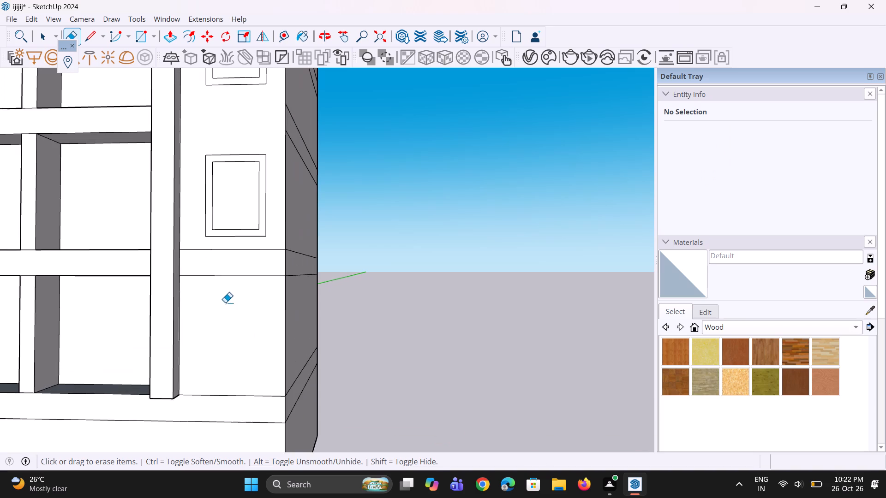
{"action": "scroll", "coordinate": [225, 302], "scroll_direction": "up", "scroll_amount": 1}
{"action": "left_click_drag", "start_coordinate": [197, 249], "coordinate": [196, 280]}
Examine the right front wall and its three framed windows from different angles.
{"action": "scroll", "coordinate": [212, 343], "scroll_direction": "down", "scroll_amount": 6}
{"action": "middle_click_drag", "start_coordinate": [232, 327], "coordinate": [232, 327]}
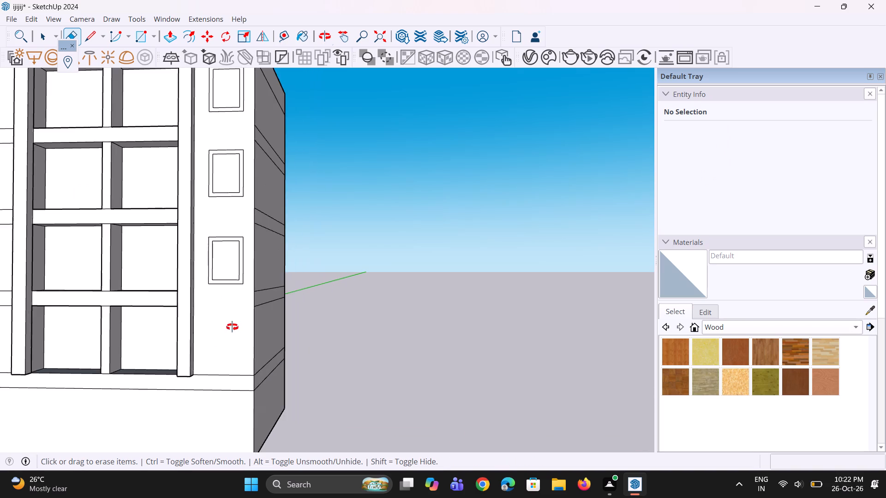
{"action": "middle_click_drag", "start_coordinate": [232, 327], "coordinate": [221, 365]}
{"action": "scroll", "coordinate": [221, 365], "scroll_direction": "up", "scroll_amount": 1}
{"action": "scroll", "coordinate": [227, 355], "scroll_direction": "down", "scroll_amount": 6}
{"action": "middle_click_drag", "start_coordinate": [227, 341], "coordinate": [255, 324]}
{"action": "scroll", "coordinate": [226, 227], "scroll_direction": "up", "scroll_amount": 7}
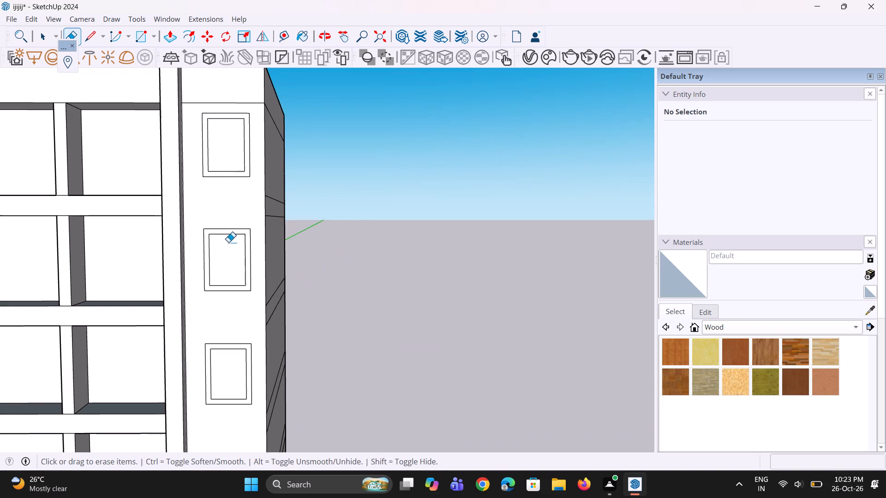
{"action": "middle_click_drag", "start_coordinate": [228, 243], "coordinate": [259, 258]}
{"action": "scroll", "coordinate": [250, 313], "scroll_direction": "down", "scroll_amount": 2}
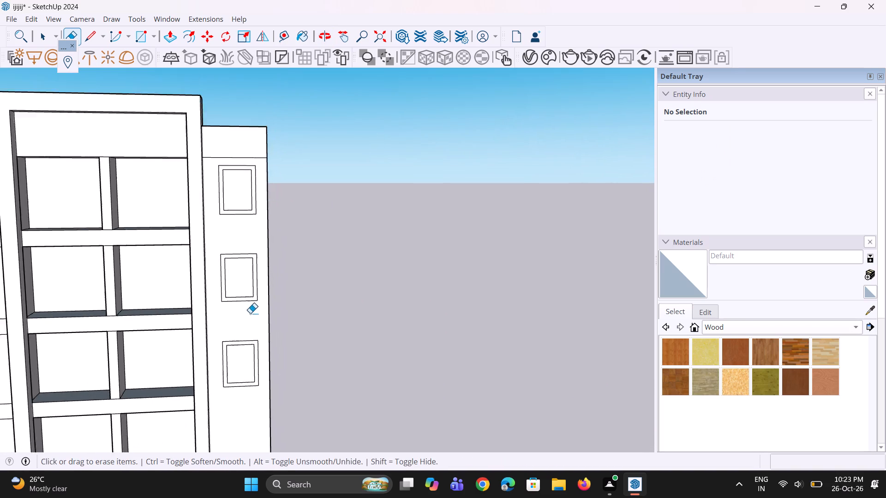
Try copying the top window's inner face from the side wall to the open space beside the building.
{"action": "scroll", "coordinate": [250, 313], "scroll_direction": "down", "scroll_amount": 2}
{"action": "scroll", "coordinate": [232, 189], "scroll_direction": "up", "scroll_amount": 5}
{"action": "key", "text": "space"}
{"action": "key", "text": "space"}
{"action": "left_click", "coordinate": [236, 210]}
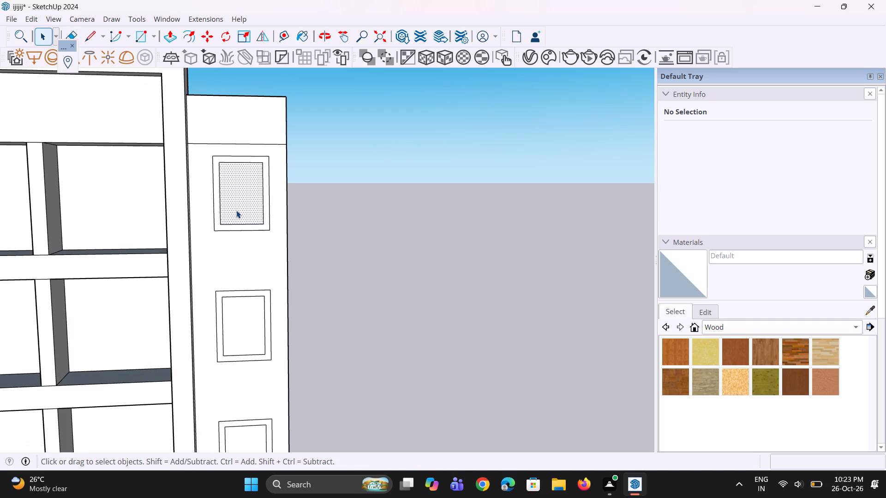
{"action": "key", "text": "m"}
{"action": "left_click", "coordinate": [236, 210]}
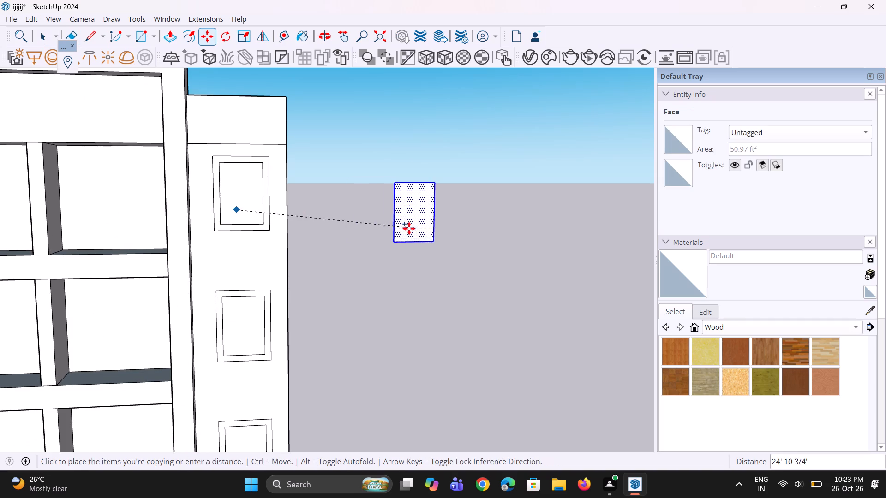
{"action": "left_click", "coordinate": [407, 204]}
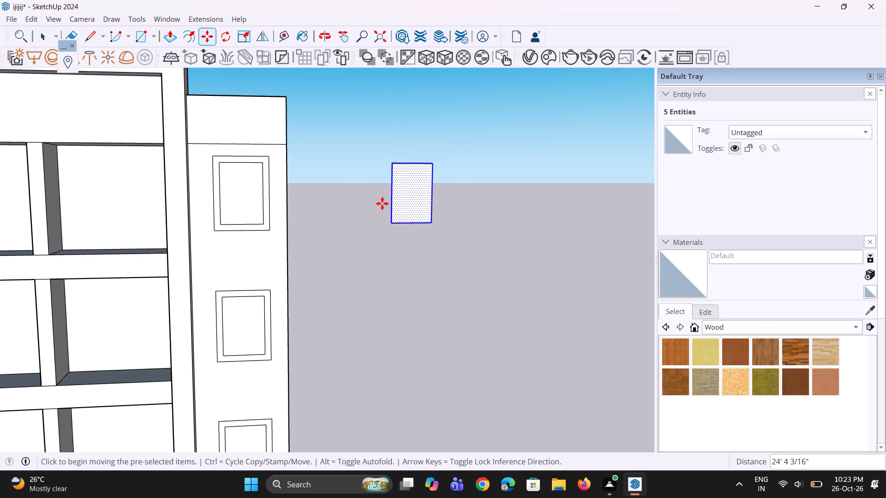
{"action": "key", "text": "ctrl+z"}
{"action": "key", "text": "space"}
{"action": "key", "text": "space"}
Copy the top window's inner face along the red axis into the open space beside the building.
{"action": "scroll", "coordinate": [264, 246], "scroll_direction": "down", "scroll_amount": 3}
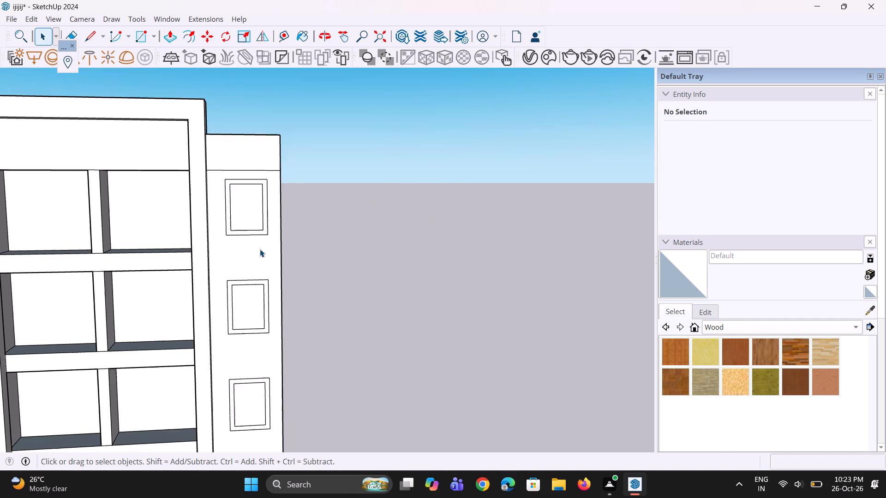
{"action": "middle_click_drag", "start_coordinate": [254, 250], "coordinate": [217, 265]}
{"action": "scroll", "coordinate": [234, 224], "scroll_direction": "up", "scroll_amount": 3}
{"action": "left_click", "coordinate": [235, 222]}
{"action": "middle_click_drag", "start_coordinate": [229, 236], "coordinate": [256, 237]}
{"action": "key", "text": "m"}
{"action": "left_click", "coordinate": [250, 220]}
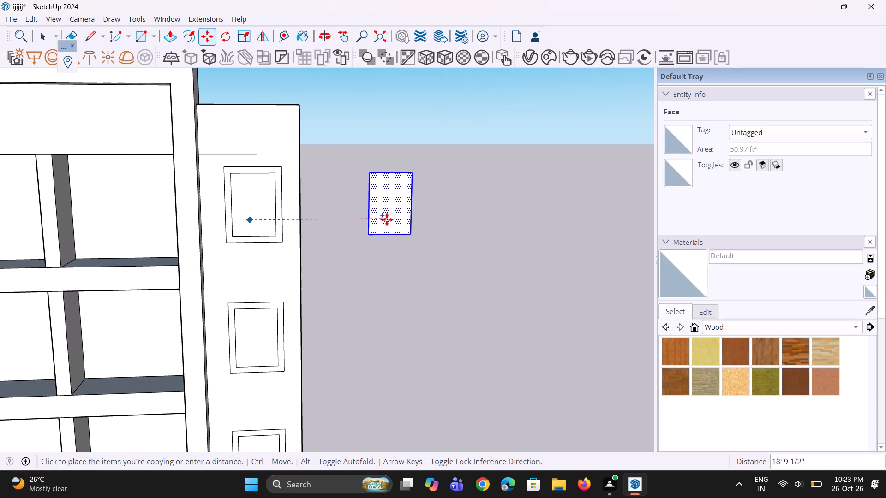
{"action": "left_click", "coordinate": [422, 216]}
{"action": "key", "text": "space"}
{"action": "key", "text": "space"}
{"action": "left_click", "coordinate": [372, 249]}
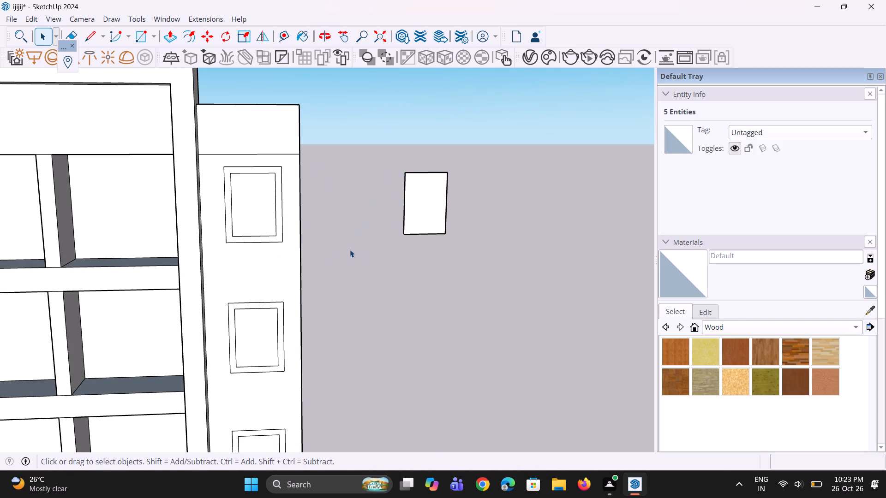
Extrude the copied window face by 3".
{"action": "scroll", "coordinate": [335, 252], "scroll_direction": "down", "scroll_amount": 5}
{"action": "scroll", "coordinate": [377, 244], "scroll_direction": "up", "scroll_amount": 1}
{"action": "middle_click_drag", "start_coordinate": [377, 244], "coordinate": [372, 255]}
{"action": "scroll", "coordinate": [372, 255], "scroll_direction": "up", "scroll_amount": 6}
{"action": "key", "text": "p"}
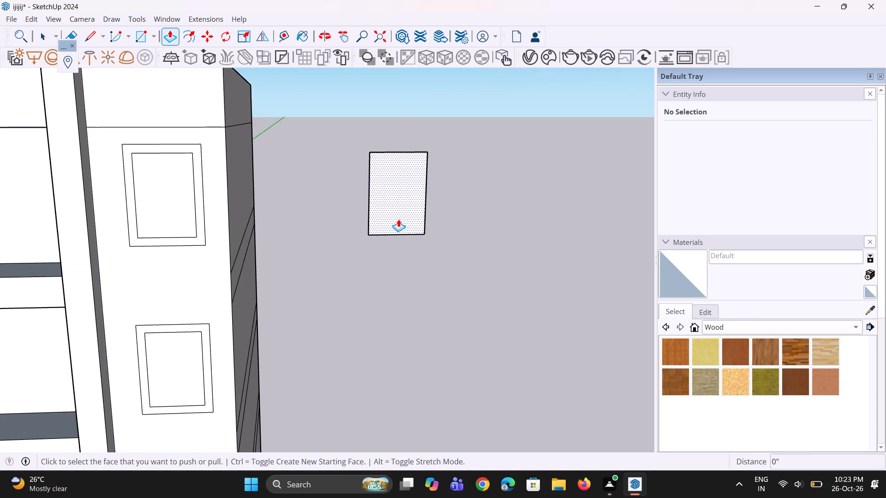
{"action": "left_click", "coordinate": [398, 219]}
{"action": "type", "text": "3\""}
{"action": "key", "text": "Return"}
{"action": "key", "text": "space"}
{"action": "key", "text": "space"}
Offset the detached window panel's front outline inward by about 4 13/16" to form a frame border.
{"action": "scroll", "coordinate": [275, 308], "scroll_direction": "up", "scroll_amount": 1}
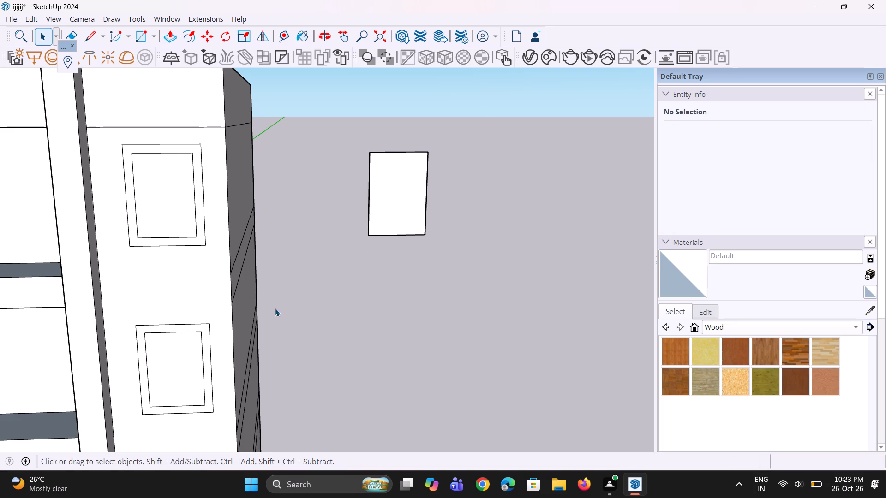
{"action": "scroll", "coordinate": [275, 308], "scroll_direction": "up", "scroll_amount": 1}
{"action": "left_click", "coordinate": [413, 193]}
{"action": "scroll", "coordinate": [334, 239], "scroll_direction": "down", "scroll_amount": 5}
{"action": "scroll", "coordinate": [373, 167], "scroll_direction": "up", "scroll_amount": 3}
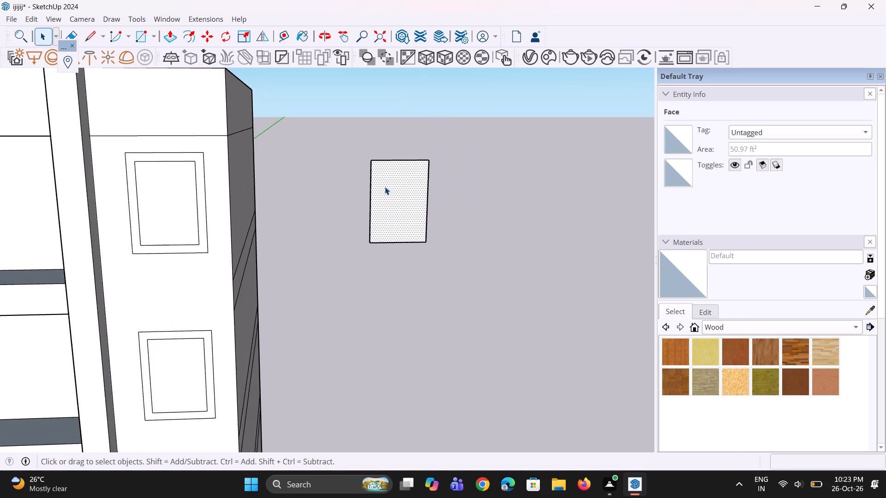
{"action": "scroll", "coordinate": [385, 187], "scroll_direction": "up", "scroll_amount": 2}
{"action": "key", "text": "f"}
{"action": "left_click", "coordinate": [373, 185]}
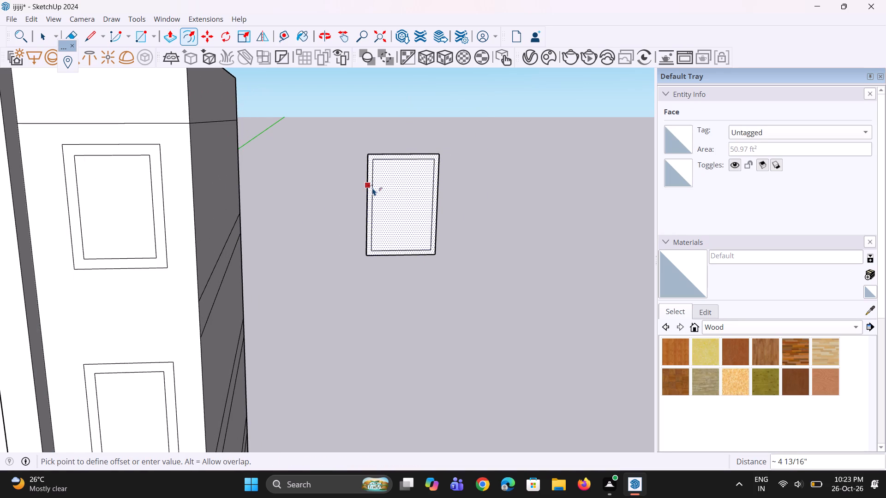
{"action": "left_click", "coordinate": [373, 188]}
{"action": "key", "text": "space"}
{"action": "key", "text": "ctrl+alt+space"}
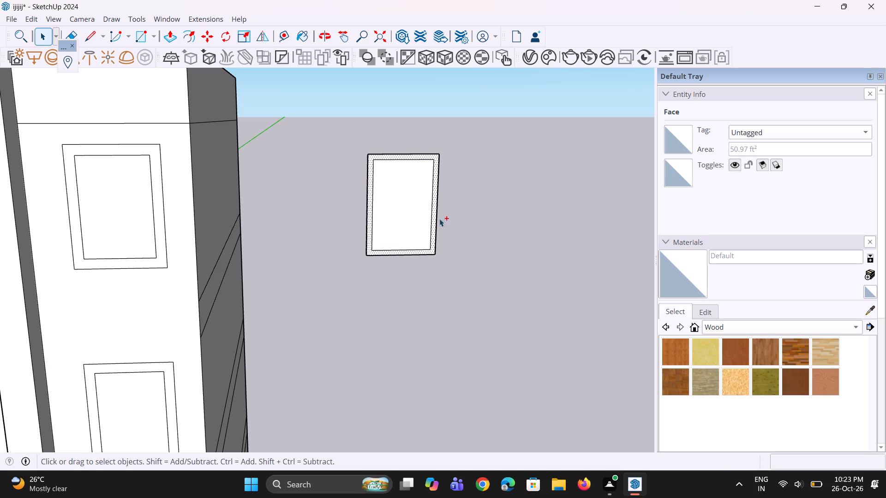
{"action": "left_click", "coordinate": [450, 231]}
Draw short lines from the inner outline's top-left and bottom-left corners to the panel's outer left edge.
{"action": "middle_click_drag", "start_coordinate": [444, 283], "coordinate": [430, 274]}
{"action": "scroll", "coordinate": [421, 280], "scroll_direction": "down", "scroll_amount": 4}
{"action": "scroll", "coordinate": [394, 184], "scroll_direction": "up", "scroll_amount": 5}
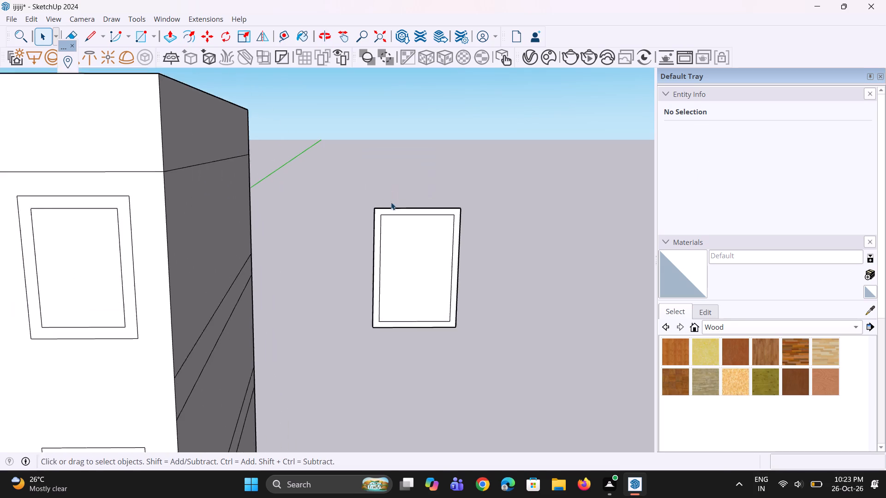
{"action": "scroll", "coordinate": [391, 202], "scroll_direction": "up", "scroll_amount": 4}
{"action": "key", "text": "l"}
{"action": "scroll", "coordinate": [393, 225], "scroll_direction": "up", "scroll_amount": 2}
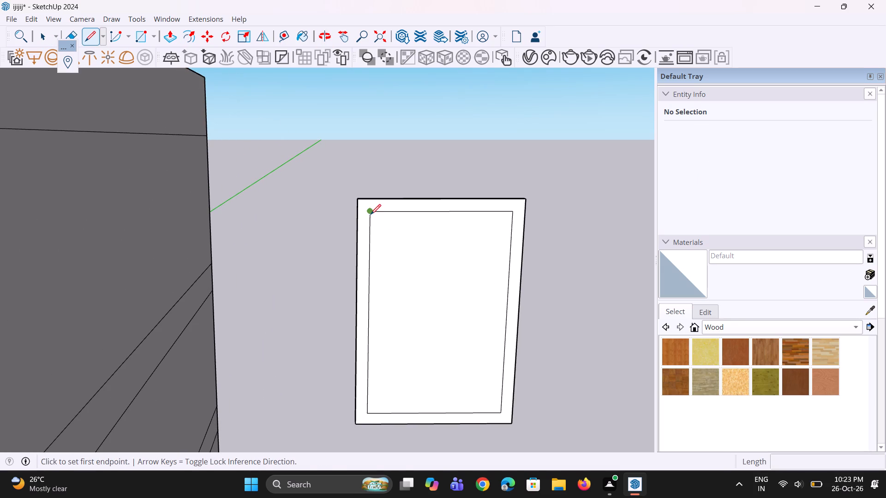
{"action": "left_click", "coordinate": [371, 214]}
{"action": "left_click", "coordinate": [359, 213]}
{"action": "scroll", "coordinate": [323, 194], "scroll_direction": "down", "scroll_amount": 4}
{"action": "scroll", "coordinate": [380, 325], "scroll_direction": "up", "scroll_amount": 2}
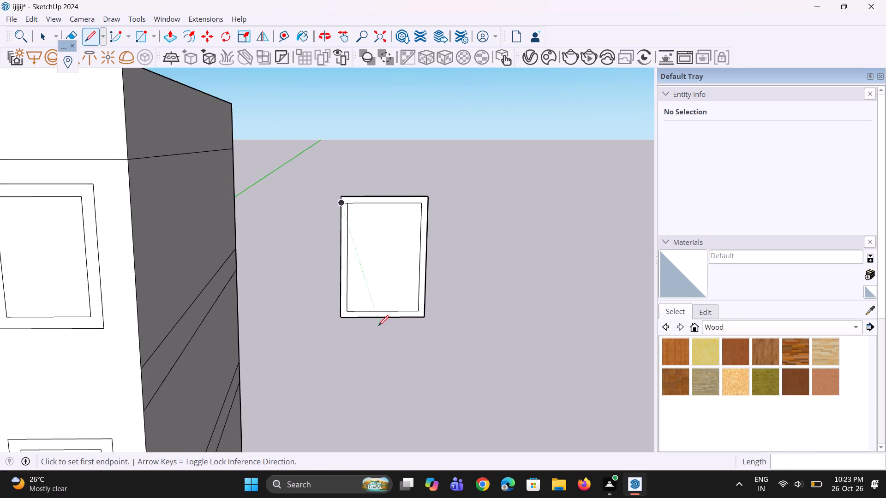
{"action": "scroll", "coordinate": [378, 326], "scroll_direction": "up", "scroll_amount": 2}
{"action": "scroll", "coordinate": [337, 301], "scroll_direction": "up", "scroll_amount": 2}
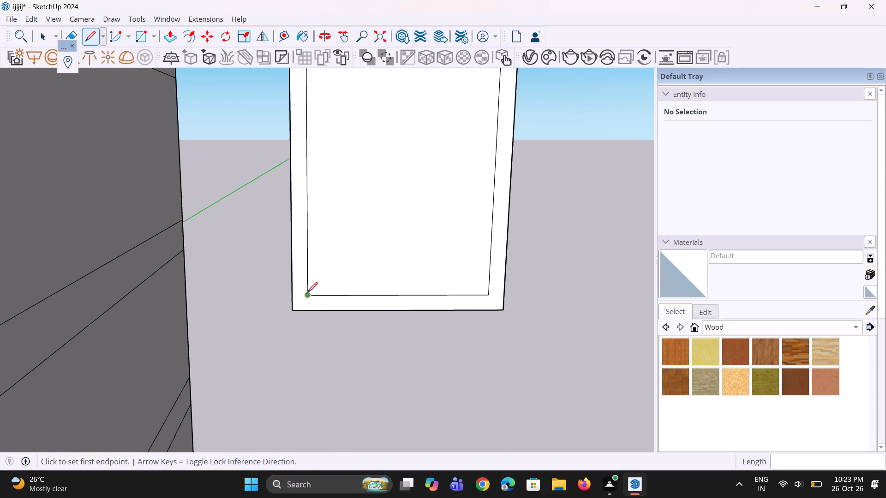
{"action": "left_click", "coordinate": [307, 295]}
{"action": "left_click", "coordinate": [293, 295]}
{"action": "key", "text": "space"}
{"action": "scroll", "coordinate": [295, 323], "scroll_direction": "down", "scroll_amount": 6}
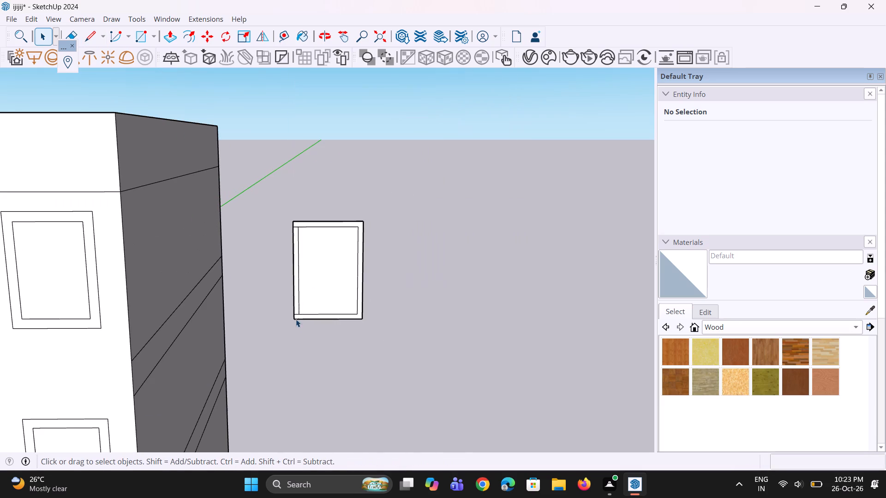
Copy the left frame strip to the panel's right edge, dividing the distance by 2 to add a central mullion.
{"action": "left_click", "coordinate": [296, 302]}
{"action": "scroll", "coordinate": [299, 317], "scroll_direction": "up", "scroll_amount": 6}
{"action": "key", "text": "m"}
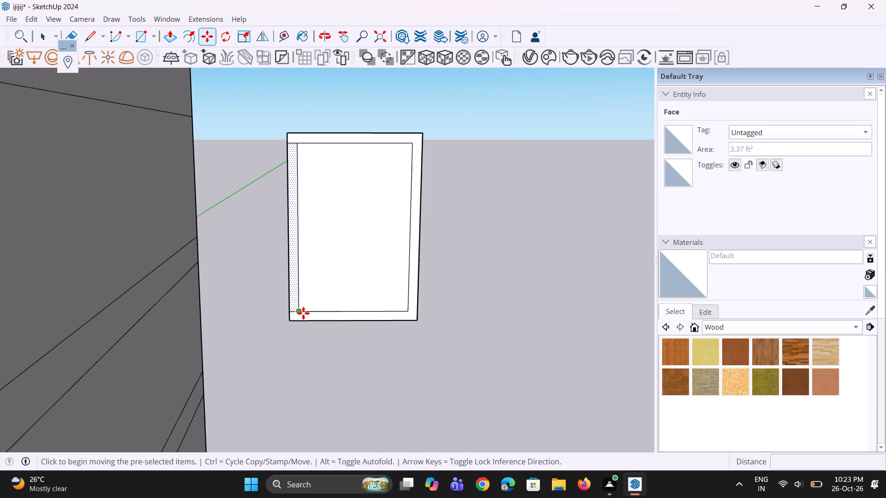
{"action": "left_click", "coordinate": [301, 312]}
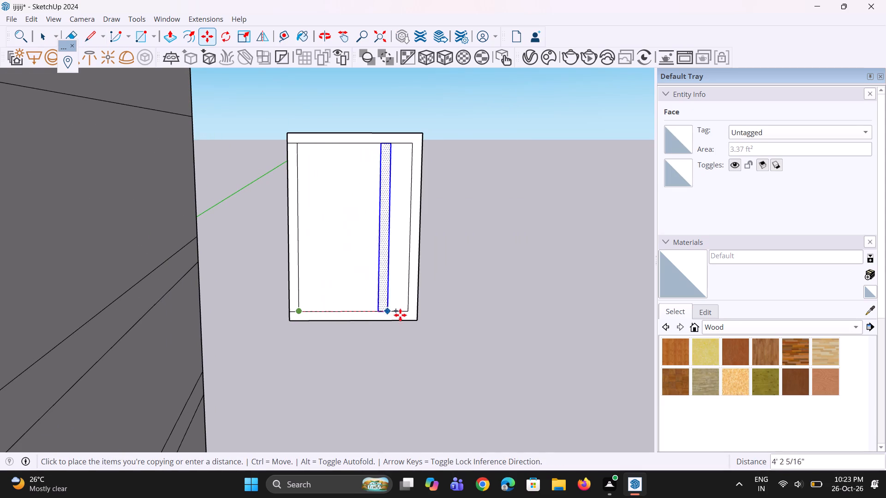
{"action": "scroll", "coordinate": [410, 314], "scroll_direction": "up", "scroll_amount": 1}
{"action": "left_click", "coordinate": [415, 313]}
{"action": "key", "text": "slash"}
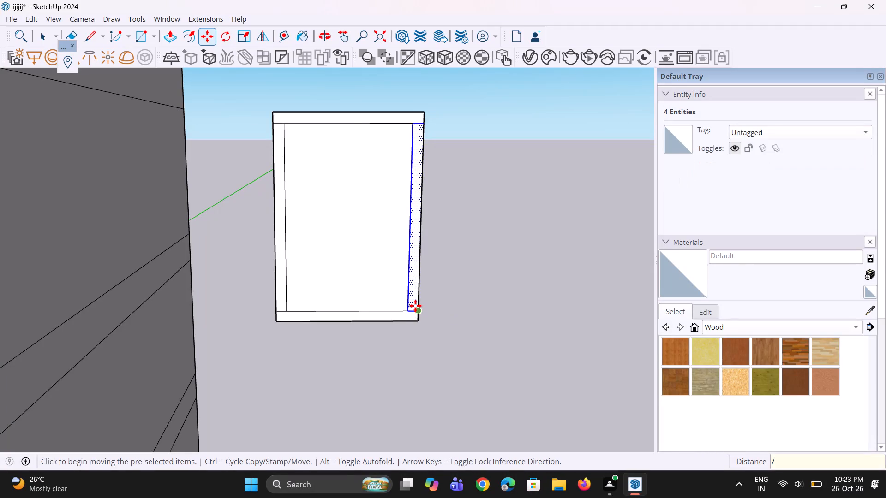
{"action": "key", "text": "2"}
{"action": "key", "text": "Return"}
{"action": "scroll", "coordinate": [345, 316], "scroll_direction": "down", "scroll_amount": 5}
{"action": "middle_click", "coordinate": [340, 320]}
{"action": "scroll", "coordinate": [339, 319], "scroll_direction": "up", "scroll_amount": 1}
{"action": "key", "text": "space"}
{"action": "key", "text": "space"}
Erase the leftover line segments where the left, middle and right strips meet the window frame's top rail.
{"action": "scroll", "coordinate": [291, 189], "scroll_direction": "up", "scroll_amount": 1}
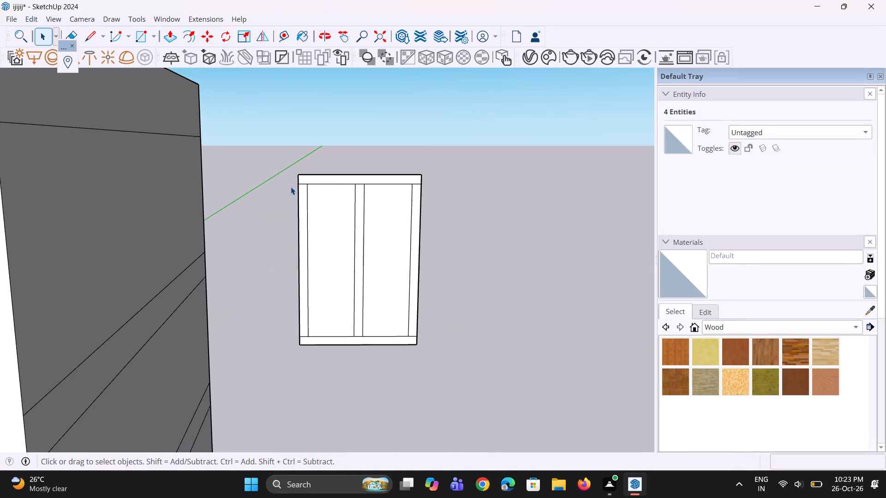
{"action": "scroll", "coordinate": [291, 187], "scroll_direction": "up", "scroll_amount": 3}
{"action": "key", "text": "e"}
{"action": "scroll", "coordinate": [319, 172], "scroll_direction": "up", "scroll_amount": 3}
{"action": "left_click_drag", "start_coordinate": [302, 185], "coordinate": [302, 194]}
{"action": "scroll", "coordinate": [401, 202], "scroll_direction": "up", "scroll_amount": 3}
{"action": "left_click_drag", "start_coordinate": [424, 182], "coordinate": [425, 200]}
{"action": "scroll", "coordinate": [548, 196], "scroll_direction": "up", "scroll_amount": 2}
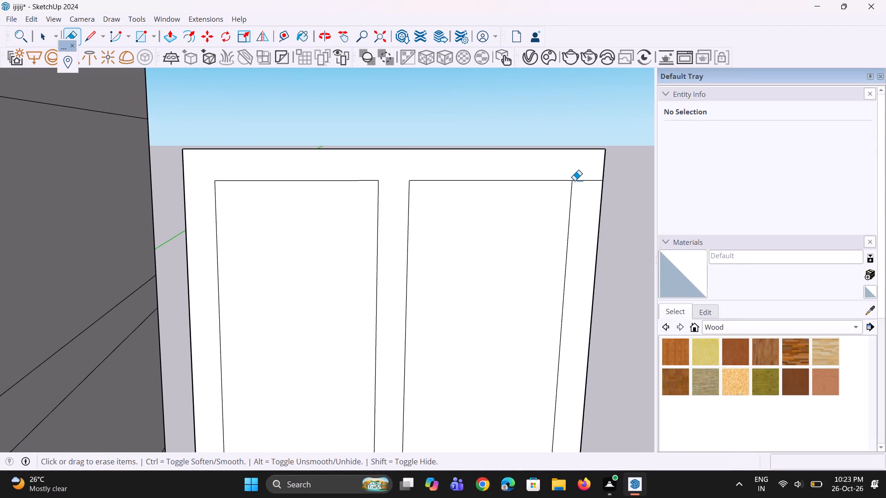
{"action": "left_click_drag", "start_coordinate": [581, 180], "coordinate": [586, 193]}
{"action": "scroll", "coordinate": [472, 175], "scroll_direction": "down", "scroll_amount": 5}
{"action": "scroll", "coordinate": [418, 146], "scroll_direction": "down", "scroll_amount": 7}
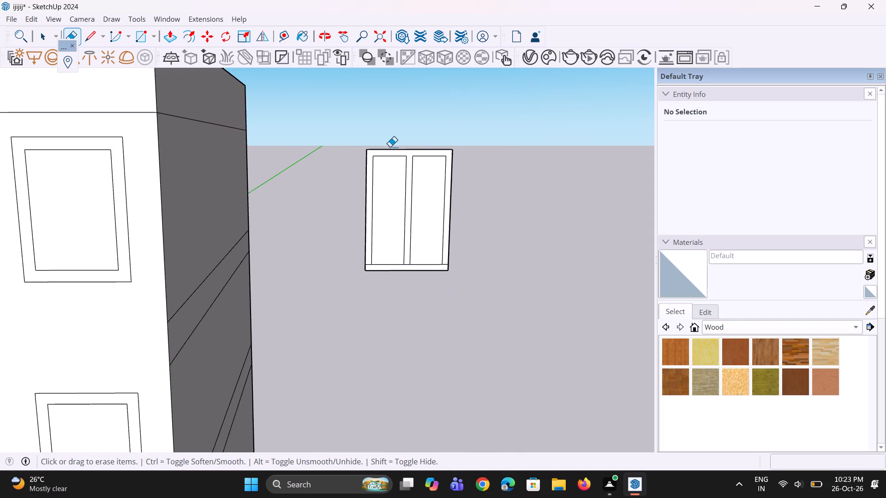
Erase the leftover line segments where the three vertical strips meet the window frame's bottom rail.
{"action": "scroll", "coordinate": [388, 198], "scroll_direction": "up", "scroll_amount": 4}
{"action": "scroll", "coordinate": [376, 275], "scroll_direction": "up", "scroll_amount": 5}
{"action": "scroll", "coordinate": [343, 311], "scroll_direction": "up", "scroll_amount": 6}
{"action": "left_click_drag", "start_coordinate": [348, 296], "coordinate": [348, 312]}
{"action": "scroll", "coordinate": [569, 302], "scroll_direction": "up", "scroll_amount": 3}
{"action": "left_click_drag", "start_coordinate": [518, 291], "coordinate": [517, 308]}
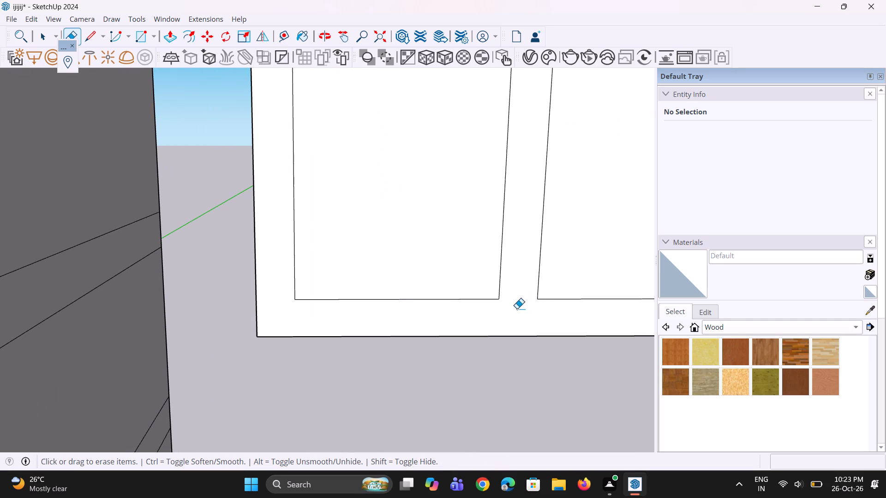
{"action": "scroll", "coordinate": [425, 306], "scroll_direction": "down", "scroll_amount": 10}
{"action": "scroll", "coordinate": [527, 295], "scroll_direction": "up", "scroll_amount": 7}
{"action": "left_click_drag", "start_coordinate": [559, 304], "coordinate": [560, 316]}
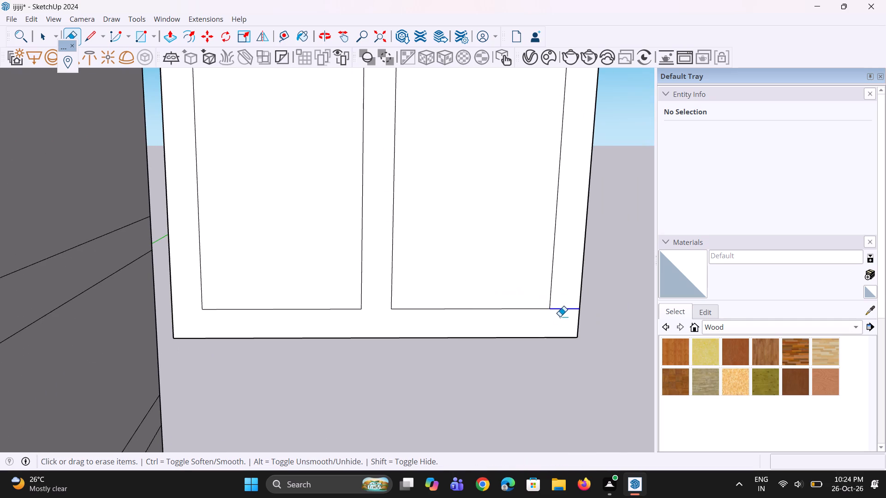
{"action": "left_click_drag", "start_coordinate": [560, 316], "coordinate": [560, 322]}
Pull the detached window's frame and mullion face outward by 3" from the panes.
{"action": "middle_click_drag", "start_coordinate": [558, 327], "coordinate": [503, 350]}
{"action": "scroll", "coordinate": [499, 350], "scroll_direction": "up", "scroll_amount": 1}
{"action": "scroll", "coordinate": [468, 358], "scroll_direction": "down", "scroll_amount": 5}
{"action": "scroll", "coordinate": [468, 358], "scroll_direction": "up", "scroll_amount": 2}
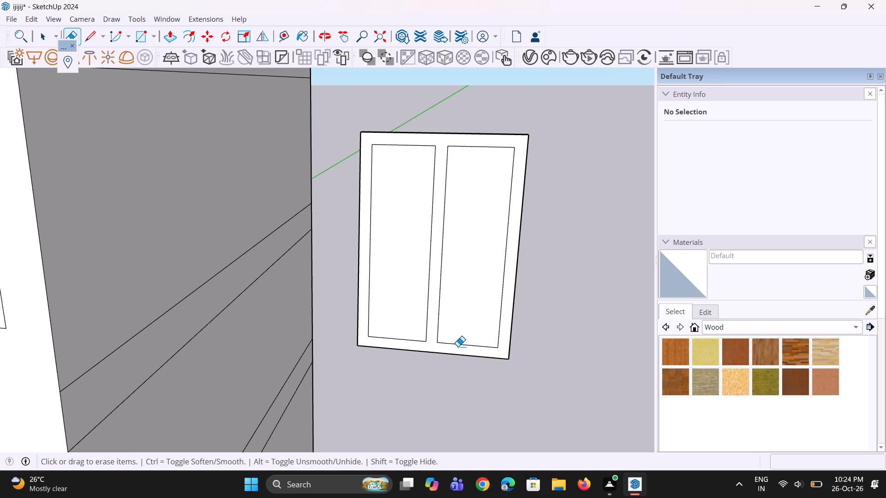
{"action": "key", "text": "p"}
{"action": "left_click", "coordinate": [449, 346]}
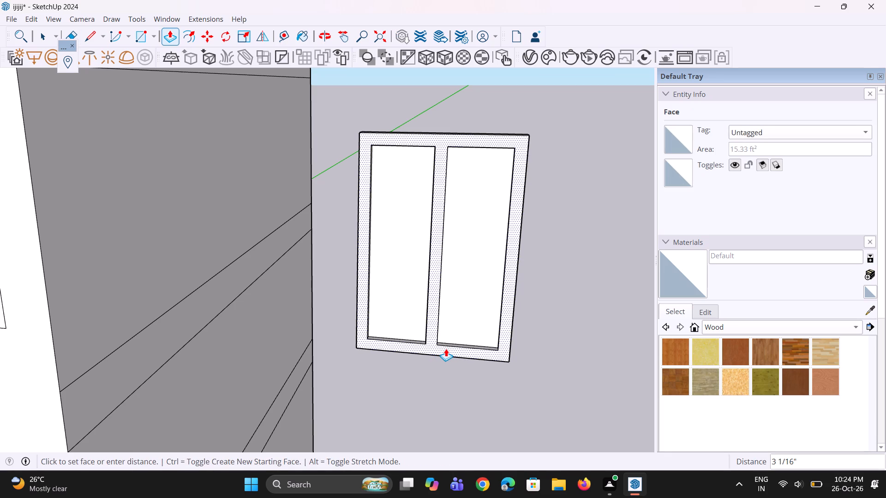
{"action": "key", "text": "3"}
{"action": "key", "text": "shift+quotedbl"}
{"action": "key", "text": "Return"}
{"action": "middle_click_drag", "start_coordinate": [435, 355], "coordinate": [426, 349]}
{"action": "key", "text": "comma"}
{"action": "key", "text": "space"}
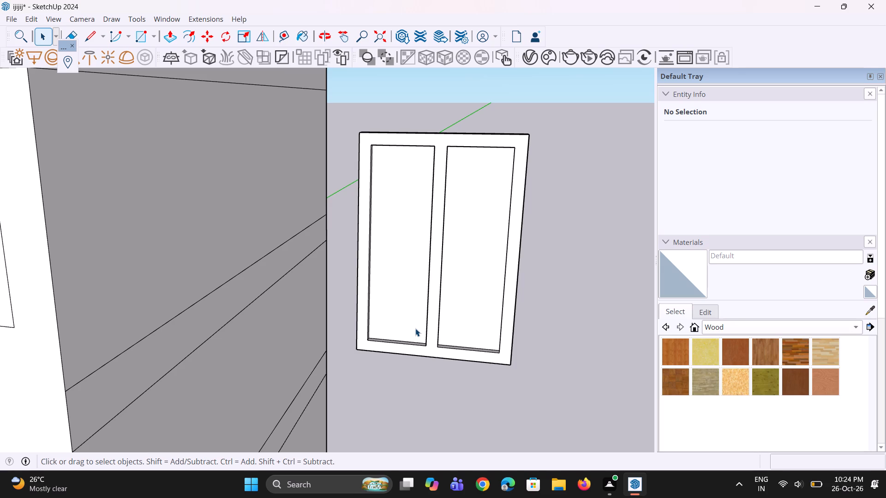
Save the model.
{"action": "key", "text": "ctrl+s"}
Paint both front panes of the detached window with Translucent Glass Blue from the Glass and Mirrors materials.
{"action": "scroll", "coordinate": [381, 376], "scroll_direction": "down", "scroll_amount": 4}
{"action": "middle_click_drag", "start_coordinate": [338, 391], "coordinate": [363, 385]}
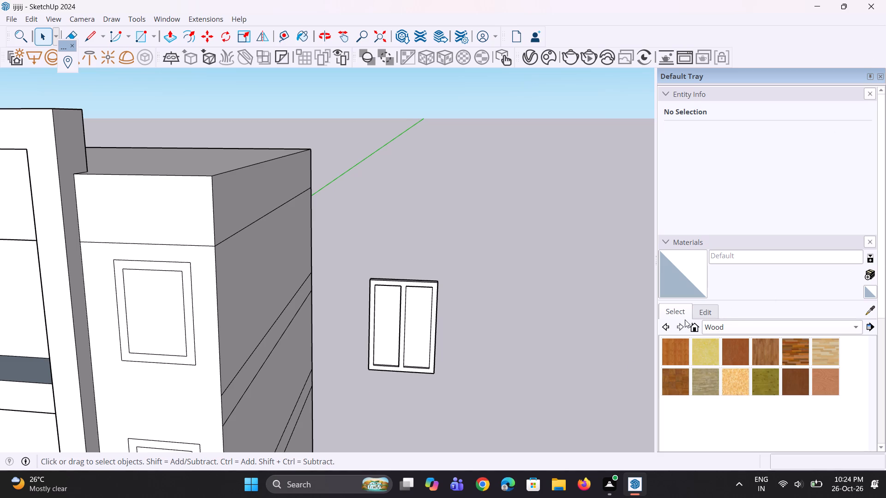
{"action": "left_click", "coordinate": [730, 328]}
{"action": "left_click", "coordinate": [752, 230]}
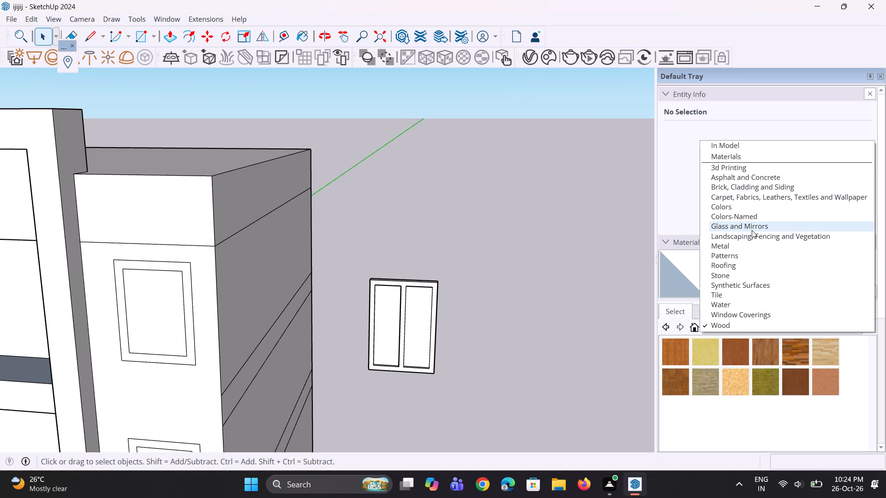
{"action": "left_click", "coordinate": [763, 363]}
{"action": "scroll", "coordinate": [416, 383], "scroll_direction": "up", "scroll_amount": 2}
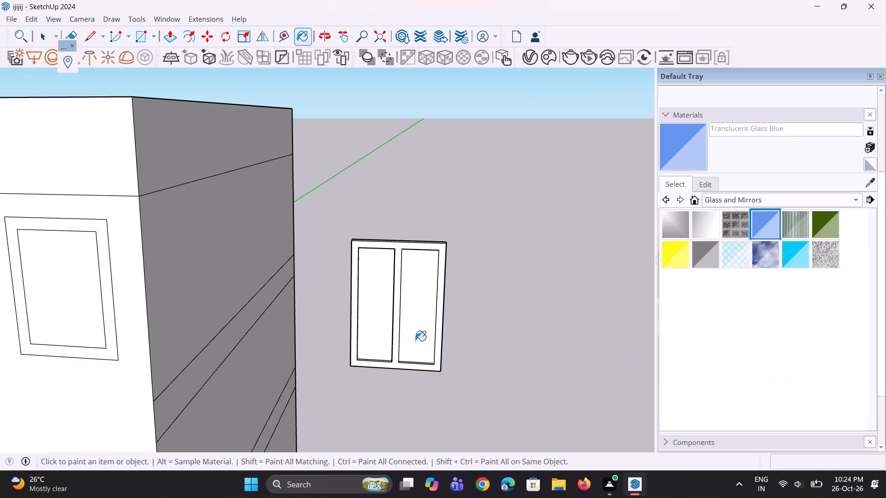
{"action": "left_click", "coordinate": [415, 341]}
{"action": "left_click", "coordinate": [363, 337]}
Paint the back face of the detached window with the same Translucent Glass Blue material.
{"action": "scroll", "coordinate": [432, 379], "scroll_direction": "down", "scroll_amount": 5}
{"action": "middle_click_drag", "start_coordinate": [458, 367], "coordinate": [340, 362]}
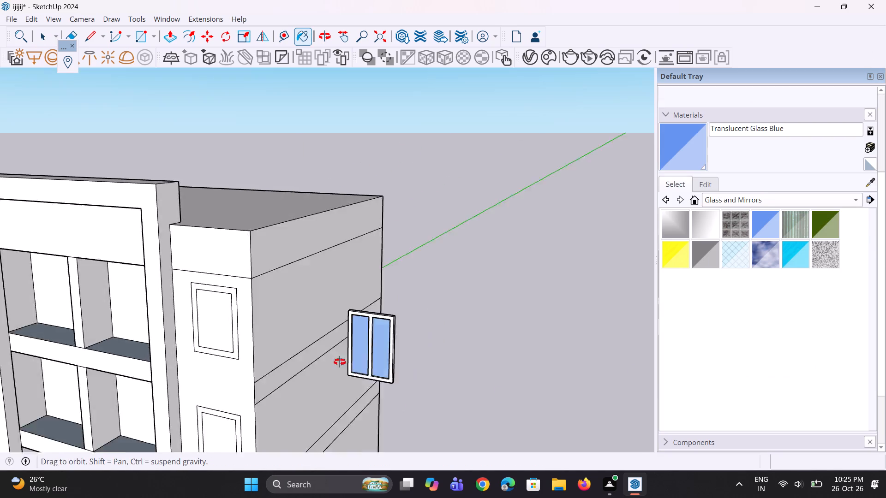
{"action": "middle_click_drag", "start_coordinate": [340, 362], "coordinate": [112, 361]}
{"action": "scroll", "coordinate": [221, 338], "scroll_direction": "up", "scroll_amount": 3}
{"action": "left_click", "coordinate": [196, 327]}
{"action": "middle_click_drag", "start_coordinate": [191, 362], "coordinate": [399, 394]}
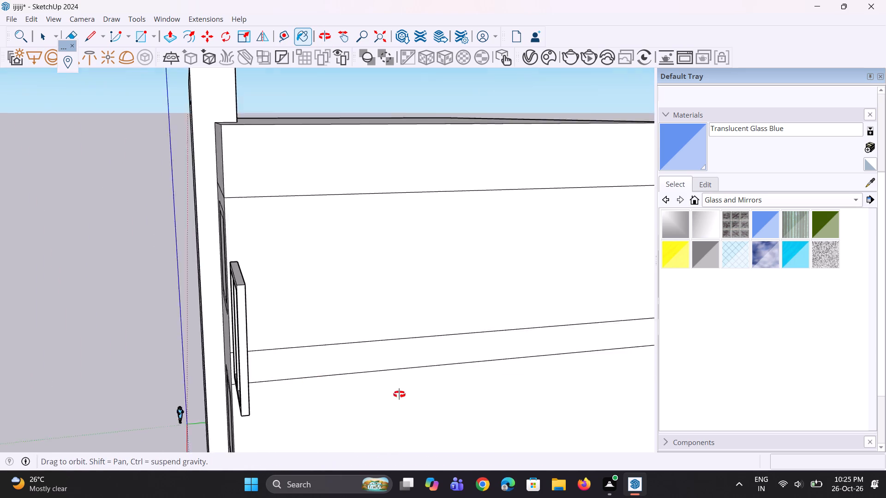
{"action": "middle_click_drag", "start_coordinate": [399, 394], "coordinate": [457, 392]}
{"action": "scroll", "coordinate": [479, 378], "scroll_direction": "down", "scroll_amount": 4}
{"action": "middle_click_drag", "start_coordinate": [479, 378], "coordinate": [557, 363]}
{"action": "scroll", "coordinate": [488, 320], "scroll_direction": "up", "scroll_amount": 3}
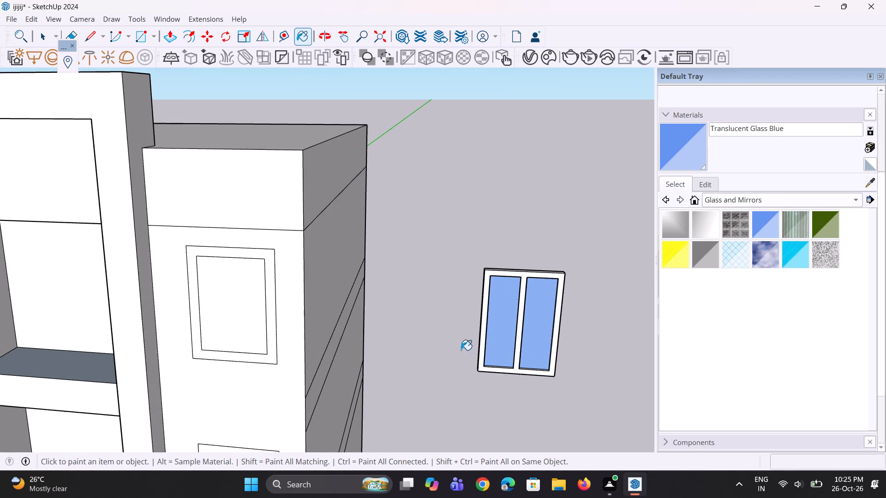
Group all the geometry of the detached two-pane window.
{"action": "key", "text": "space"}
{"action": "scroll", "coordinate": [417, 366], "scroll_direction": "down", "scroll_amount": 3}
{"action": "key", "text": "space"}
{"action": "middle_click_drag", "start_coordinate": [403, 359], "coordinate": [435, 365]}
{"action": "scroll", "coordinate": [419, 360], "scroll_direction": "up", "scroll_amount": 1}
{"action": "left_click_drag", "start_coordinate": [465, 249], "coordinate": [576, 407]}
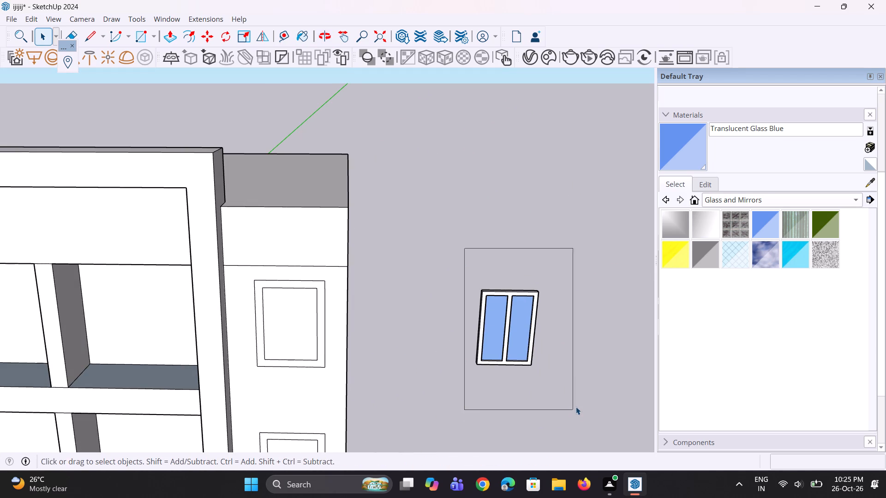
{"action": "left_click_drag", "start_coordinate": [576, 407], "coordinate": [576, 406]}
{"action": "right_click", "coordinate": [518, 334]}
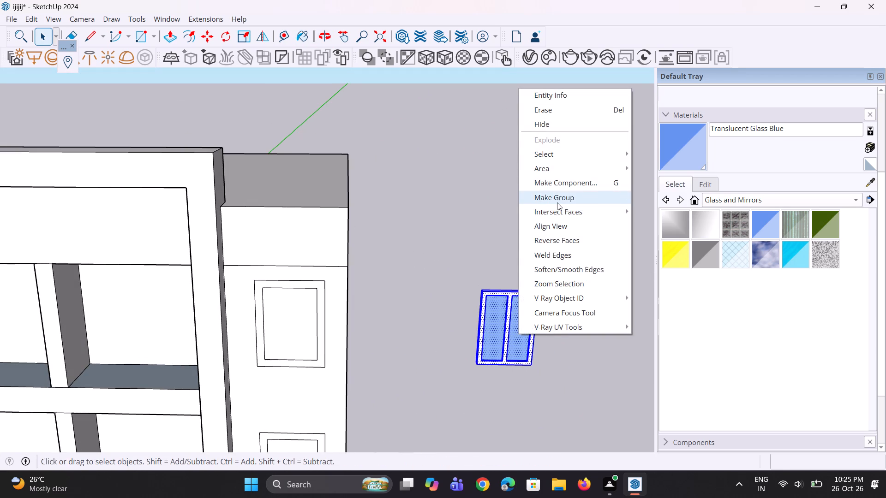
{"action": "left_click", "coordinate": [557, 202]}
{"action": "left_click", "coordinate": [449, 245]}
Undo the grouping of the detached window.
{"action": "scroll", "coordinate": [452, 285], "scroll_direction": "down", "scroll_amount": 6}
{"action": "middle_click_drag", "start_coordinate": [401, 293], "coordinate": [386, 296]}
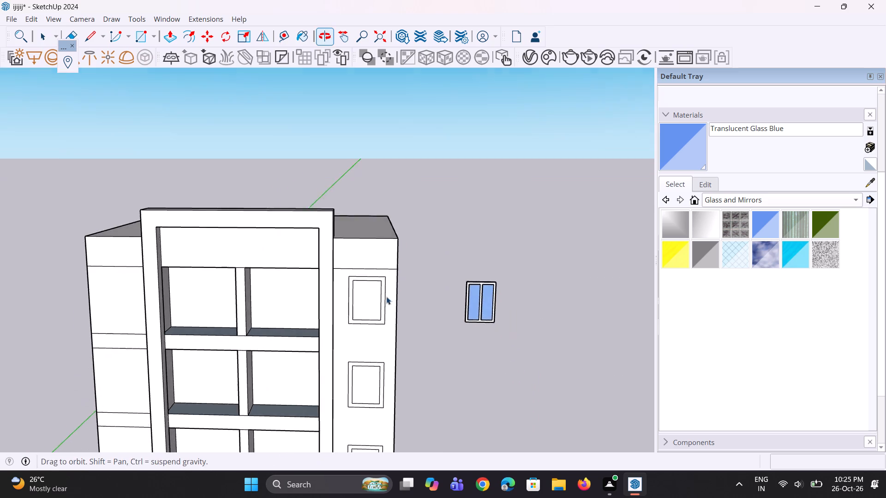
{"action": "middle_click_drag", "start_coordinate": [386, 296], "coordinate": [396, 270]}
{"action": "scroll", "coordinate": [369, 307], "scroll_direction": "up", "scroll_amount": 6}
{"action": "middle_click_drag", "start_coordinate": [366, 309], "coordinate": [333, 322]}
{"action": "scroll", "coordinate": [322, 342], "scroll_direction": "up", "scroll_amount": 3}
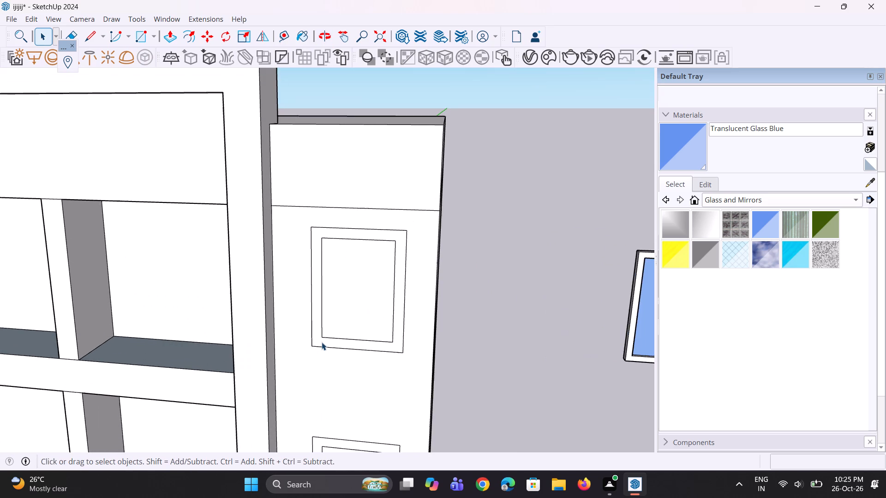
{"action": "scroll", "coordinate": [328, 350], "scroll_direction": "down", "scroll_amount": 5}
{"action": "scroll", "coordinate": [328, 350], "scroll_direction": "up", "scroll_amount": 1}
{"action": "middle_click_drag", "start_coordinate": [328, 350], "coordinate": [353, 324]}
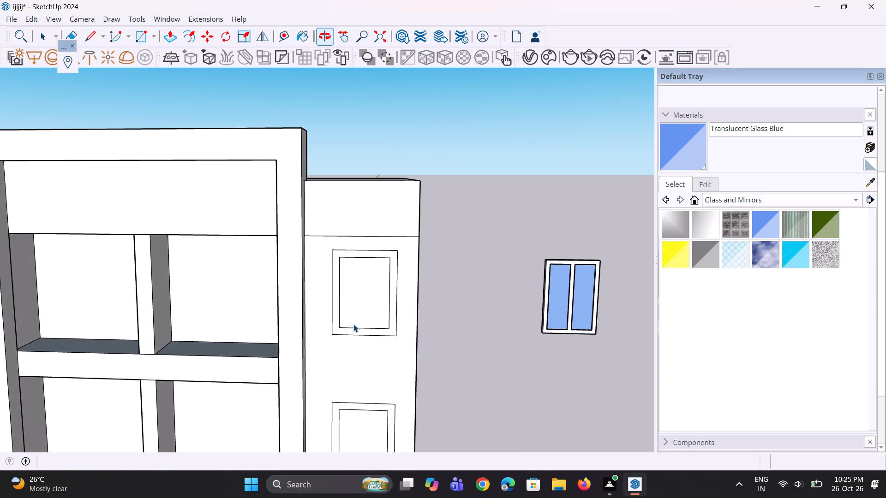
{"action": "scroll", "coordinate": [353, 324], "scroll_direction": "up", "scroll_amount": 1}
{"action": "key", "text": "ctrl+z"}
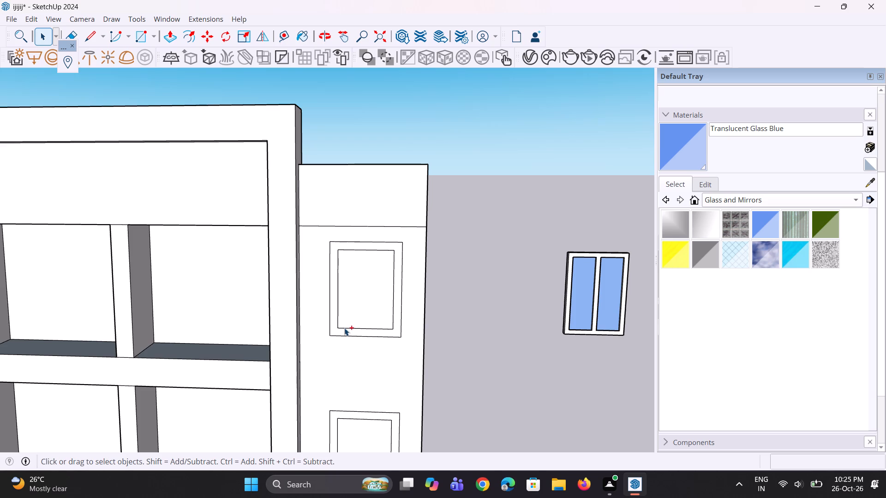
Select the entire detached two-pane window and make it a group.
{"action": "scroll", "coordinate": [344, 328], "scroll_direction": "down", "scroll_amount": 5}
{"action": "middle_click_drag", "start_coordinate": [344, 328], "coordinate": [352, 315]}
{"action": "key", "text": "space"}
{"action": "scroll", "coordinate": [491, 304], "scroll_direction": "up", "scroll_amount": 3}
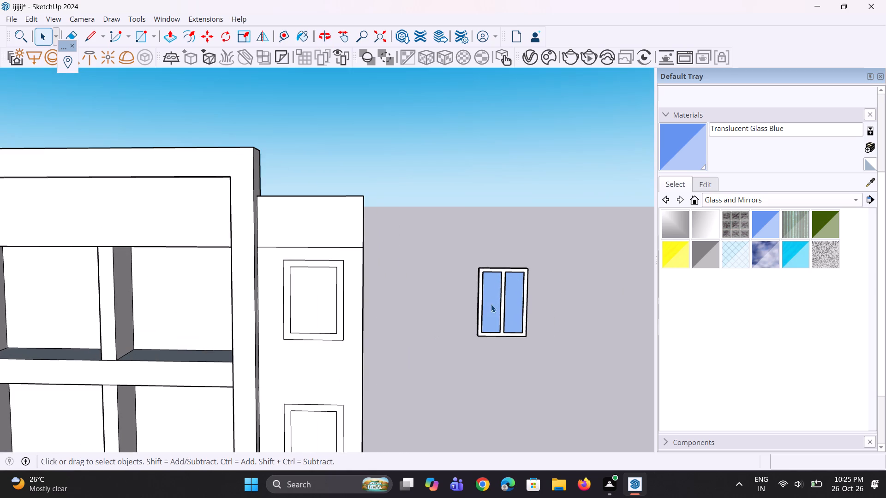
{"action": "left_click_drag", "start_coordinate": [460, 247], "coordinate": [581, 373]}
{"action": "right_click", "coordinate": [508, 305]}
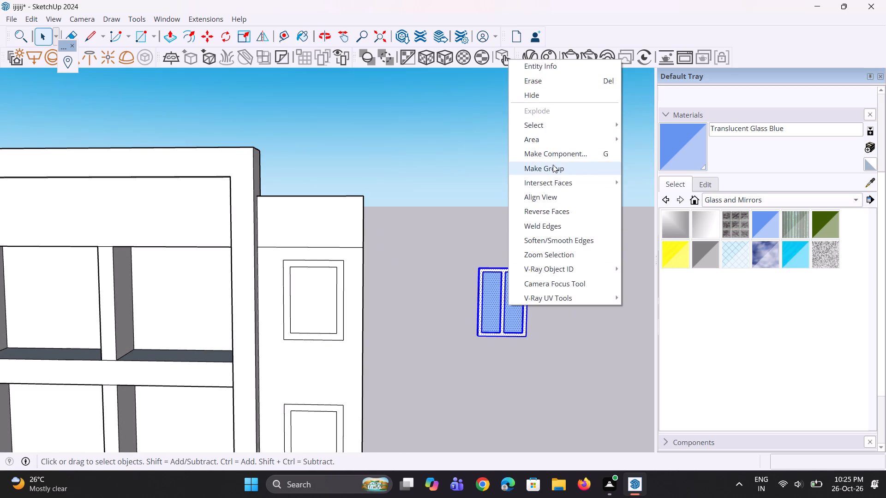
{"action": "left_click", "coordinate": [553, 165]}
{"action": "scroll", "coordinate": [370, 297], "scroll_direction": "up", "scroll_amount": 4}
{"action": "key", "text": "space"}
{"action": "key", "text": "space"}
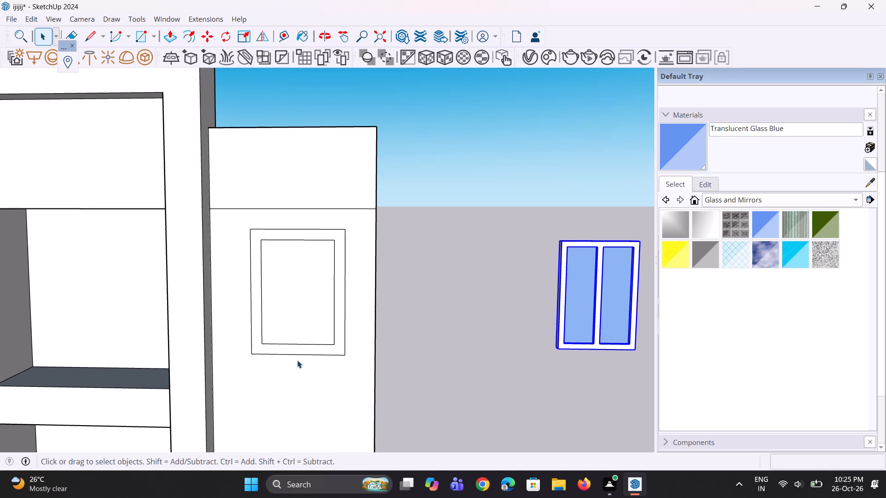
Erase the four outer frame edges around the topmost window outline on the side wall beside the central frame.
{"action": "key", "text": "e"}
{"action": "left_click", "coordinate": [295, 355]}
{"action": "scroll", "coordinate": [255, 315], "scroll_direction": "up", "scroll_amount": 2}
{"action": "left_click", "coordinate": [250, 309]}
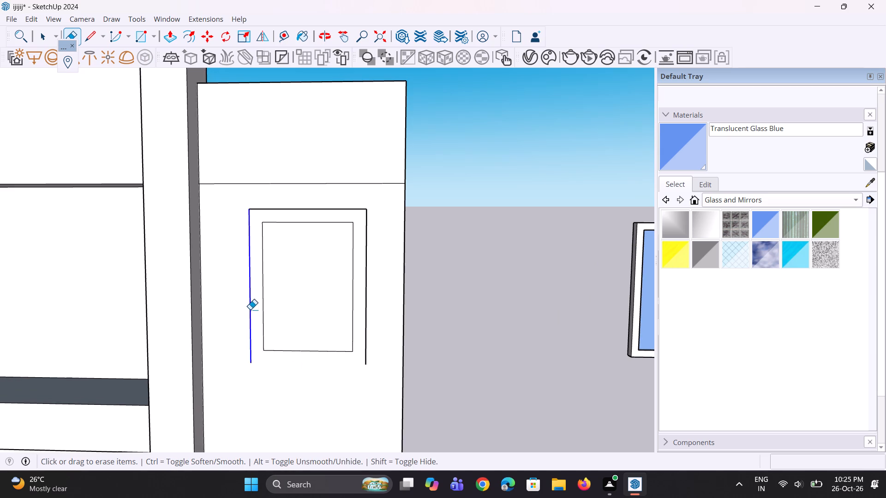
{"action": "left_click", "coordinate": [362, 299]}
{"action": "left_click", "coordinate": [366, 302]}
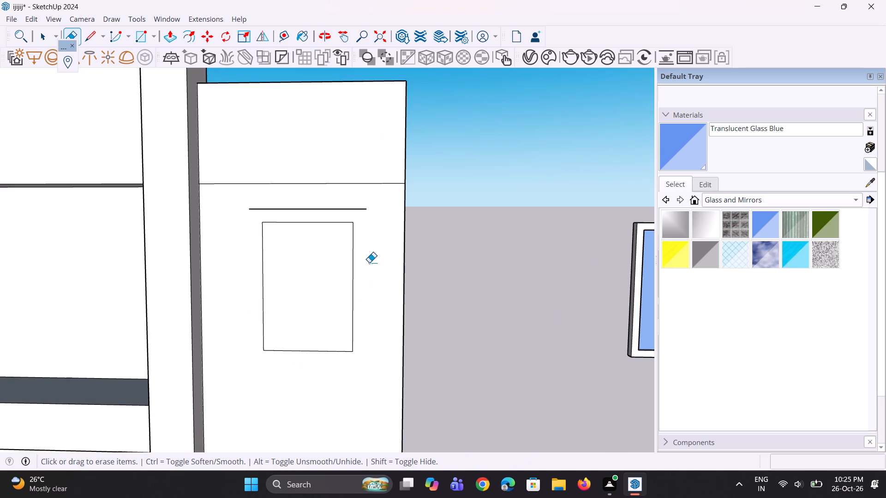
{"action": "left_click_drag", "start_coordinate": [337, 203], "coordinate": [336, 211]}
{"action": "scroll", "coordinate": [342, 225], "scroll_direction": "down", "scroll_amount": 6}
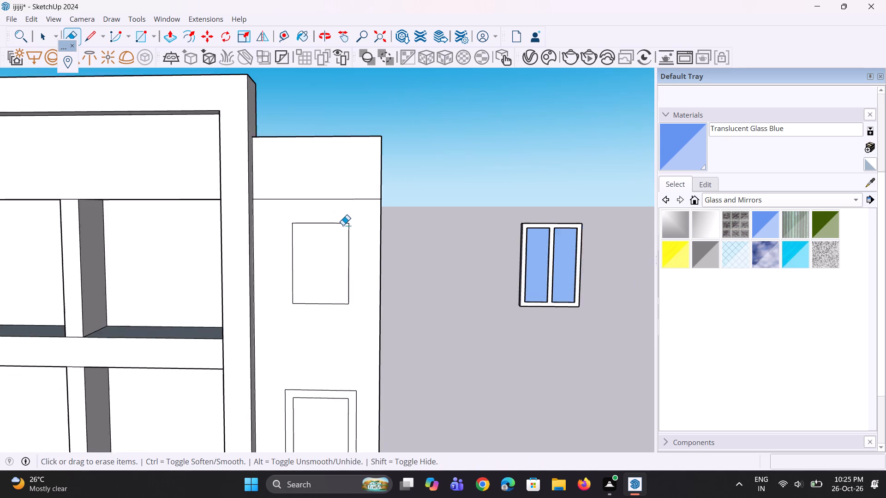
Erase the outer frame edges around the second window outline from the top of the side wall.
{"action": "scroll", "coordinate": [341, 225], "scroll_direction": "down", "scroll_amount": 6}
{"action": "scroll", "coordinate": [303, 383], "scroll_direction": "up", "scroll_amount": 10}
{"action": "left_click_drag", "start_coordinate": [316, 347], "coordinate": [324, 353]}
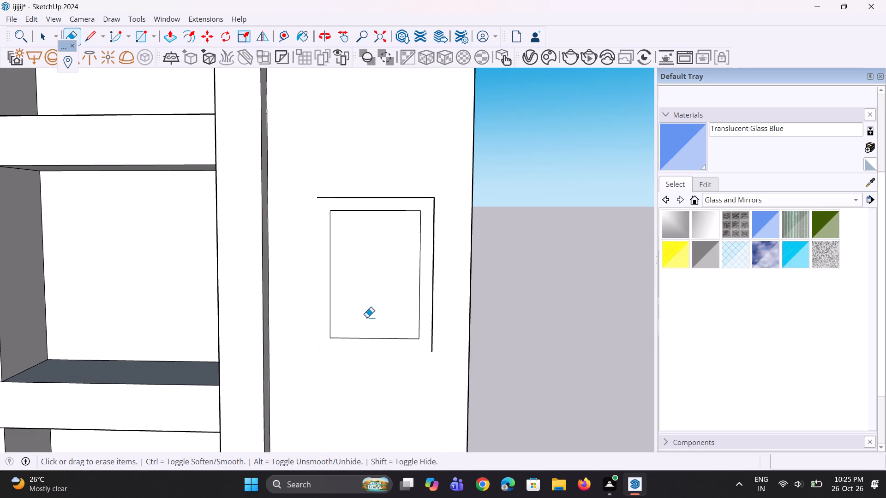
{"action": "left_click_drag", "start_coordinate": [429, 196], "coordinate": [439, 209]}
{"action": "scroll", "coordinate": [377, 197], "scroll_direction": "down", "scroll_amount": 10}
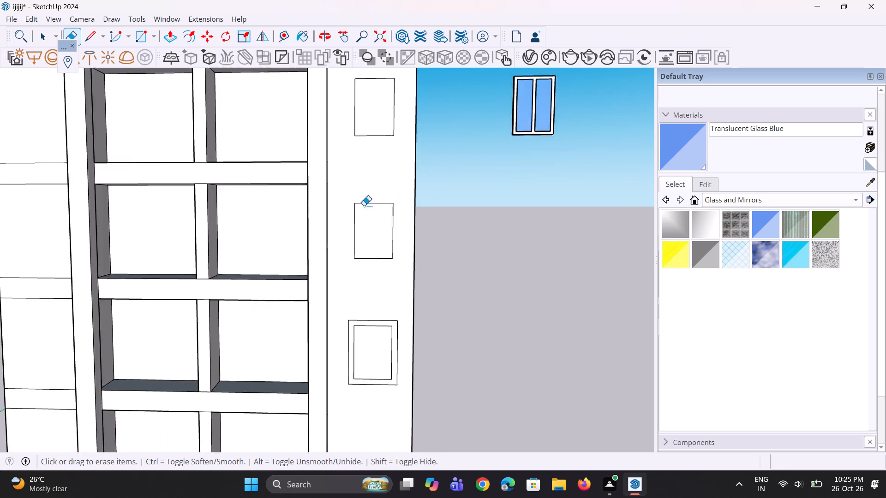
Erase the four outer frame edges around the third window outline from the top of the side wall.
{"action": "scroll", "coordinate": [335, 373], "scroll_direction": "up", "scroll_amount": 4}
{"action": "scroll", "coordinate": [384, 280], "scroll_direction": "up", "scroll_amount": 13}
{"action": "left_click_drag", "start_coordinate": [311, 258], "coordinate": [271, 282]}
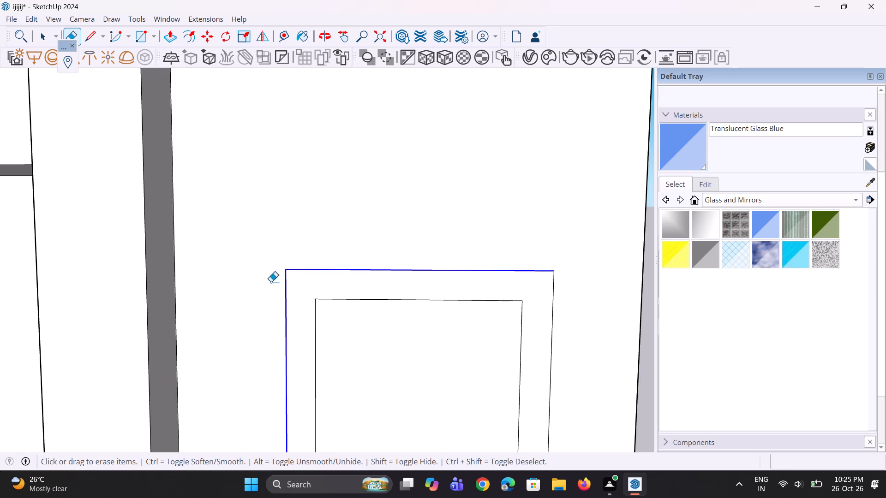
{"action": "left_click_drag", "start_coordinate": [271, 282], "coordinate": [271, 292]}
{"action": "scroll", "coordinate": [408, 269], "scroll_direction": "down", "scroll_amount": 9}
{"action": "scroll", "coordinate": [437, 405], "scroll_direction": "up", "scroll_amount": 6}
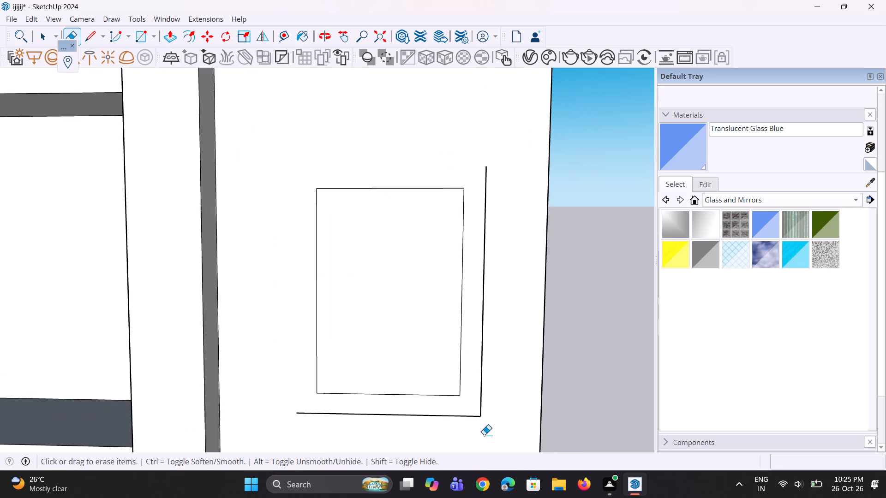
{"action": "scroll", "coordinate": [484, 435], "scroll_direction": "up", "scroll_amount": 2}
{"action": "left_click_drag", "start_coordinate": [489, 385], "coordinate": [460, 419]}
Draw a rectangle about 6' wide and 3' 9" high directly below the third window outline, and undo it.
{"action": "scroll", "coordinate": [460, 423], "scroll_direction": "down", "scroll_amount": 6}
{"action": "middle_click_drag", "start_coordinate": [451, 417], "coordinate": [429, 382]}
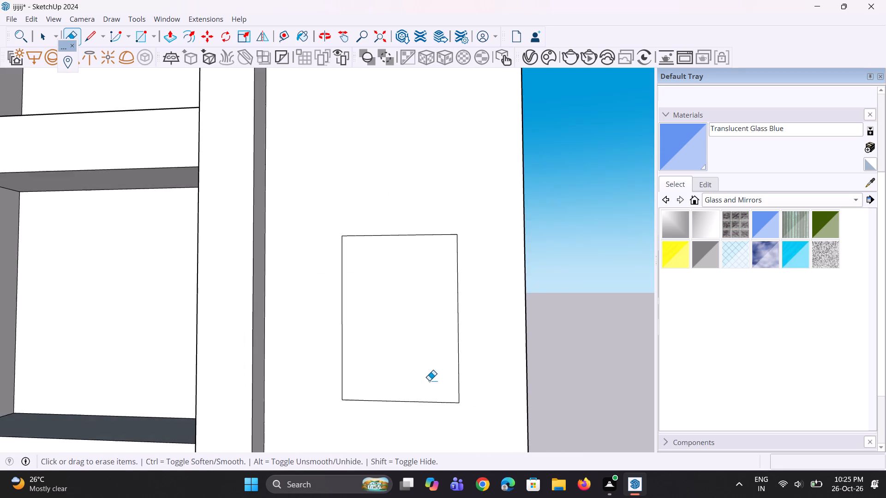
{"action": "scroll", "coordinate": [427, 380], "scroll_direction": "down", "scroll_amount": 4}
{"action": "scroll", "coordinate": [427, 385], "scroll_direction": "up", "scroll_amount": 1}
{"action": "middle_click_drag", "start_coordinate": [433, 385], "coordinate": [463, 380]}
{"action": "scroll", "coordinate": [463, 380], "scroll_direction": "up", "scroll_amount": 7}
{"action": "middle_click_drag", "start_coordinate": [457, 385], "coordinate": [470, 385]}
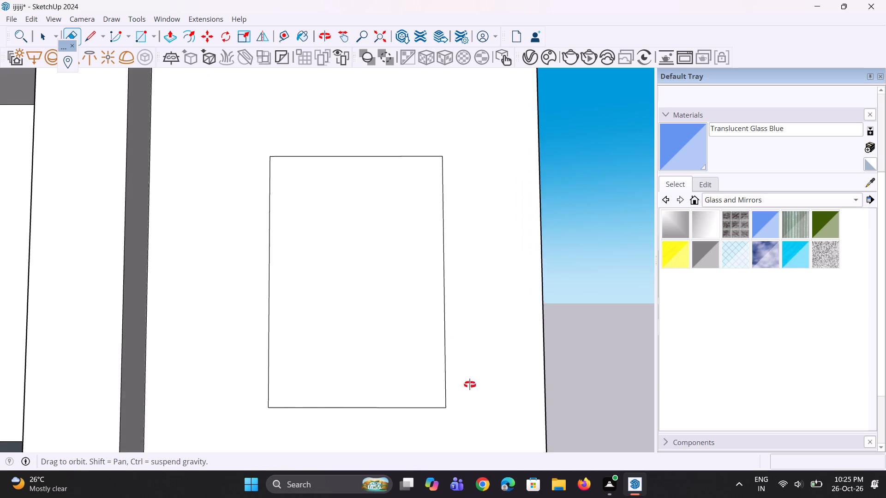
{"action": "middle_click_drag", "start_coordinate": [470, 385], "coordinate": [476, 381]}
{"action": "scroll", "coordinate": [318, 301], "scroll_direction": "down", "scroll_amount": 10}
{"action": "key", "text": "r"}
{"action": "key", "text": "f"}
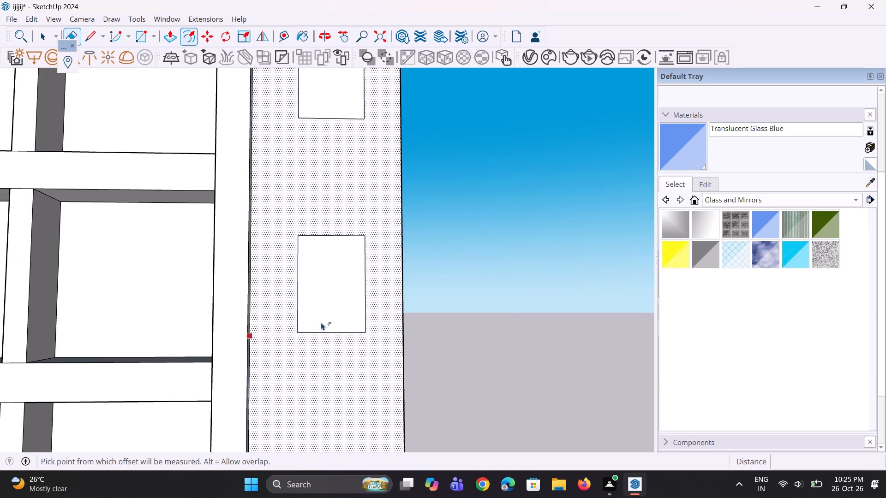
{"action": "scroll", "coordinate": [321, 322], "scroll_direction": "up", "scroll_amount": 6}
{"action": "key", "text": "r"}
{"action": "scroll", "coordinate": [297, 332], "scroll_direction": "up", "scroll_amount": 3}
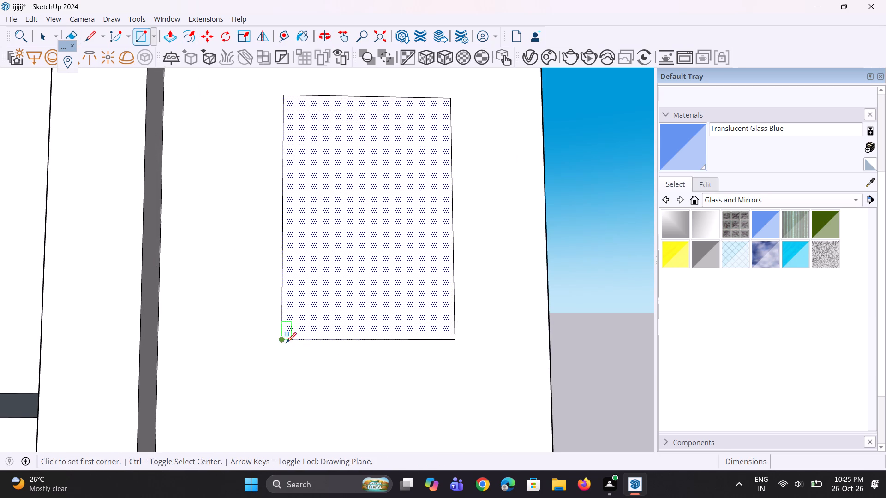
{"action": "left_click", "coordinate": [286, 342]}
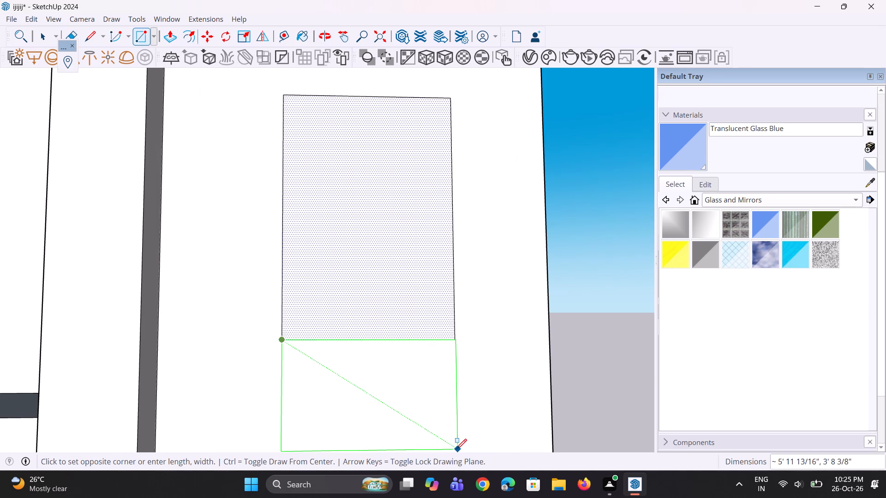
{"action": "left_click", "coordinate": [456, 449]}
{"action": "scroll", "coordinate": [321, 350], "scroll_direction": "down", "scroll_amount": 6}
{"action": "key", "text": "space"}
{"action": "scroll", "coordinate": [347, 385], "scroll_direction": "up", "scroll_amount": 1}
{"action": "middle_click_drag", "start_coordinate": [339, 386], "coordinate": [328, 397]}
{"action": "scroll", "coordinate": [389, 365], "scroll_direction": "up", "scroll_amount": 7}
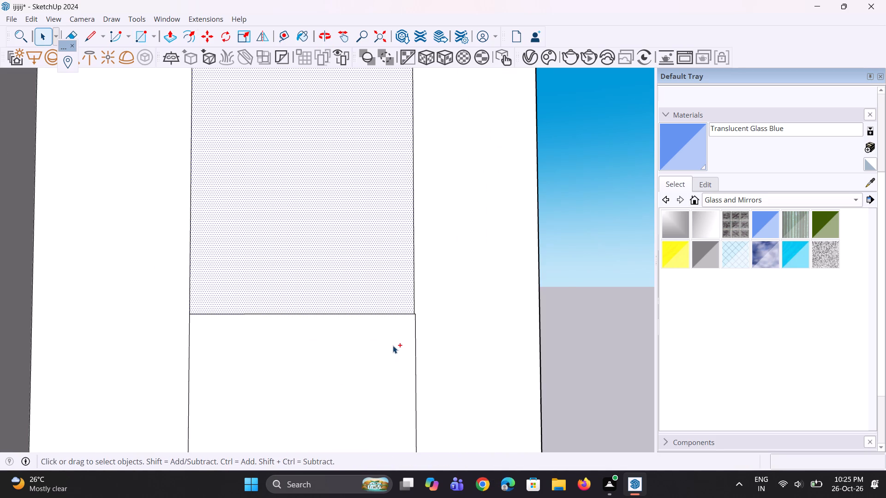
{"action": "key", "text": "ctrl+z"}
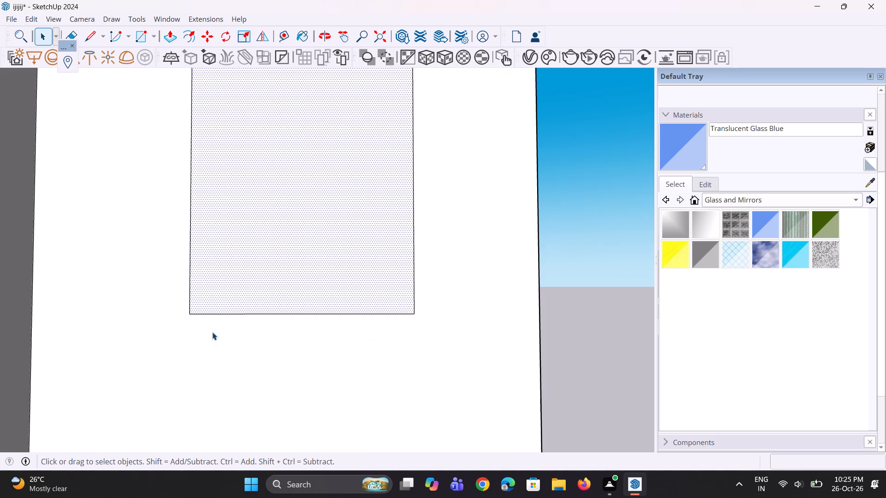
Draw a rectangle about 5' 11" wide and 3' 3" high below the third window outline, aligned with its bottom corners.
{"action": "key", "text": "r"}
{"action": "scroll", "coordinate": [212, 332], "scroll_direction": "up", "scroll_amount": 2}
{"action": "left_click", "coordinate": [188, 312]}
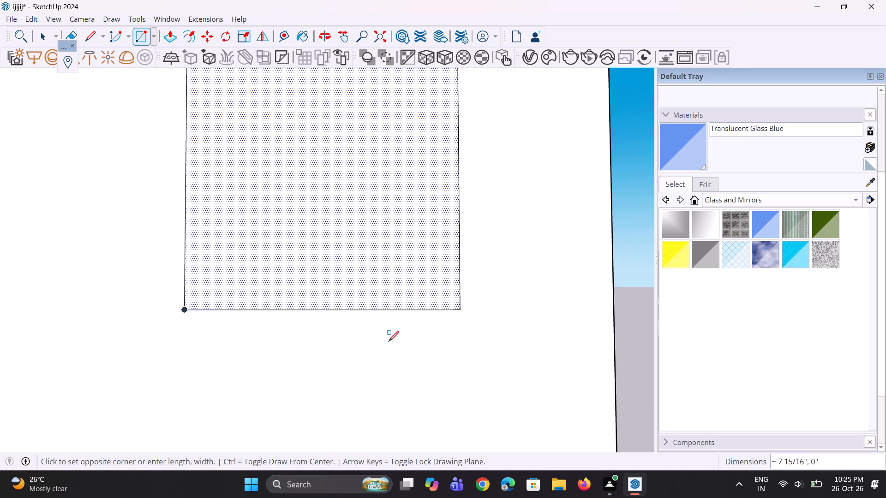
{"action": "left_click", "coordinate": [459, 310]}
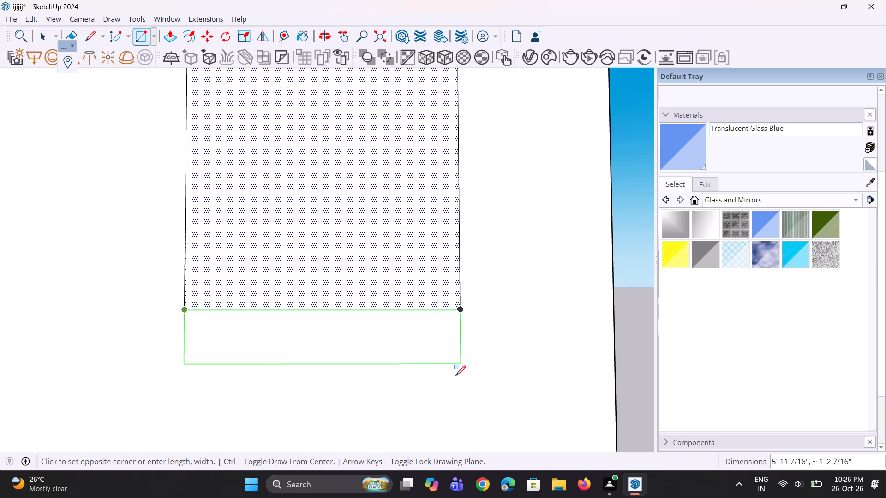
{"action": "scroll", "coordinate": [456, 385], "scroll_direction": "down", "scroll_amount": 2}
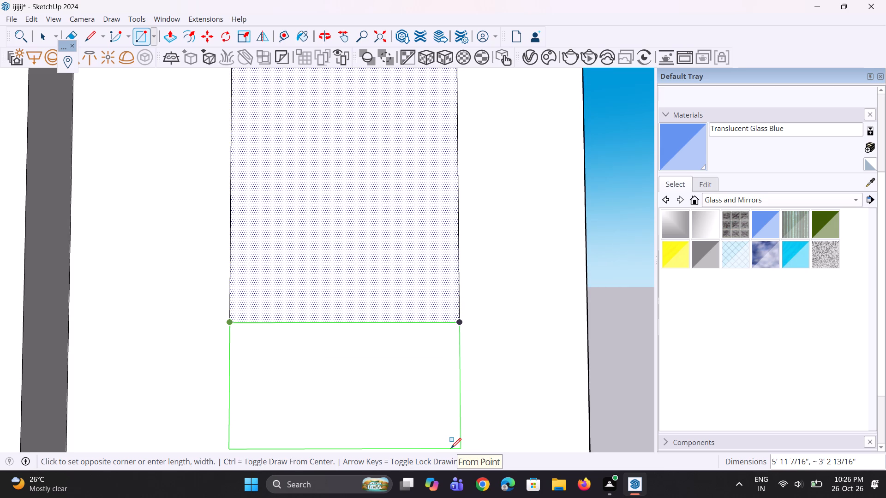
{"action": "left_click", "coordinate": [451, 448]}
{"action": "scroll", "coordinate": [345, 396], "scroll_direction": "down", "scroll_amount": 5}
{"action": "middle_click_drag", "start_coordinate": [345, 396], "coordinate": [351, 399]}
{"action": "scroll", "coordinate": [351, 399], "scroll_direction": "up", "scroll_amount": 1}
Copy the panel face below the third window up about 19' 2" to the bottom edge of the second window outline.
{"action": "key", "text": "space"}
{"action": "left_click", "coordinate": [346, 404]}
{"action": "scroll", "coordinate": [330, 406], "scroll_direction": "down", "scroll_amount": 11}
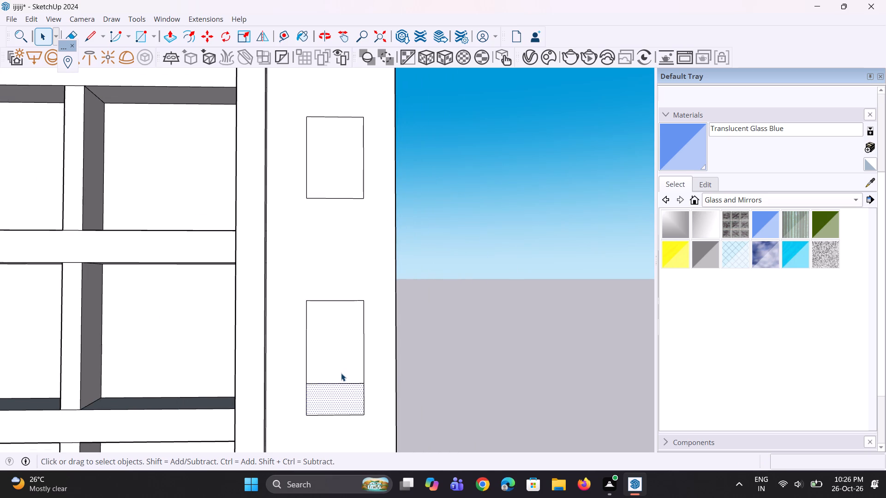
{"action": "key", "text": "m"}
{"action": "scroll", "coordinate": [353, 363], "scroll_direction": "up", "scroll_amount": 4}
{"action": "left_click", "coordinate": [371, 393]}
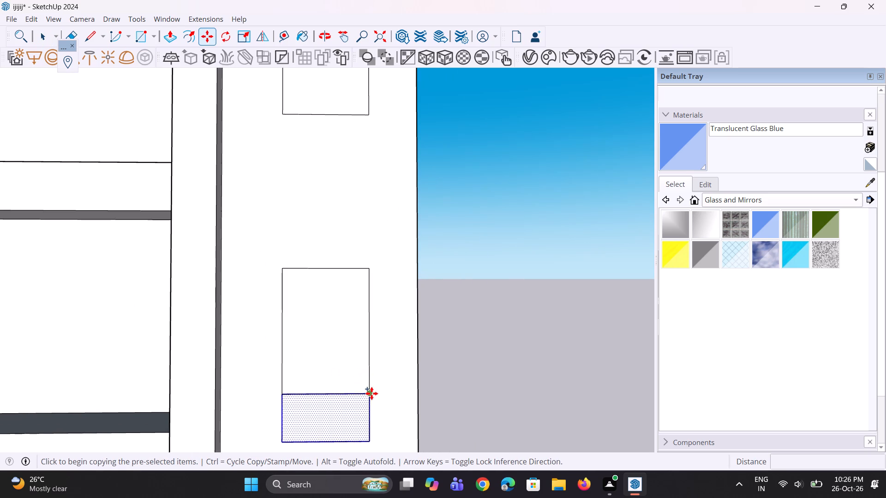
{"action": "left_click", "coordinate": [371, 115]}
{"action": "scroll", "coordinate": [343, 295], "scroll_direction": "down", "scroll_amount": 15}
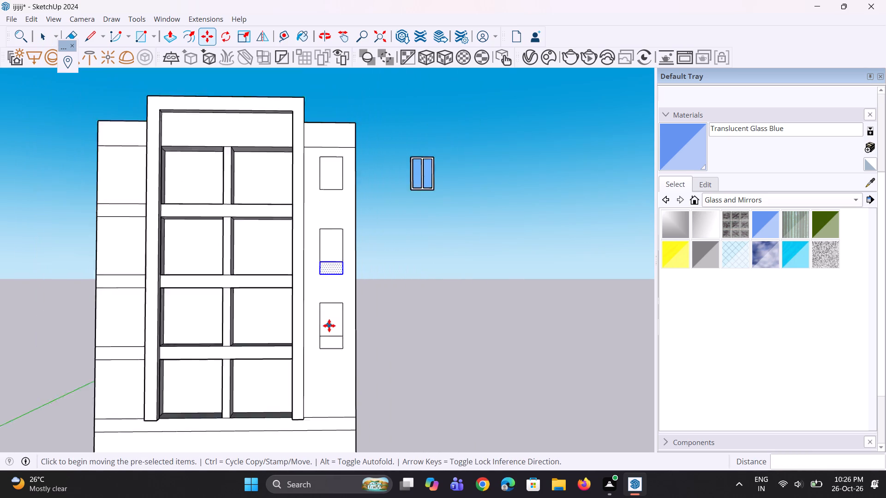
Copy the second window's lower panel up 18' 10" to the bottom edge of the topmost window outline.
{"action": "scroll", "coordinate": [329, 326], "scroll_direction": "down", "scroll_amount": 1}
{"action": "scroll", "coordinate": [373, 144], "scroll_direction": "up", "scroll_amount": 7}
{"action": "key", "text": "m"}
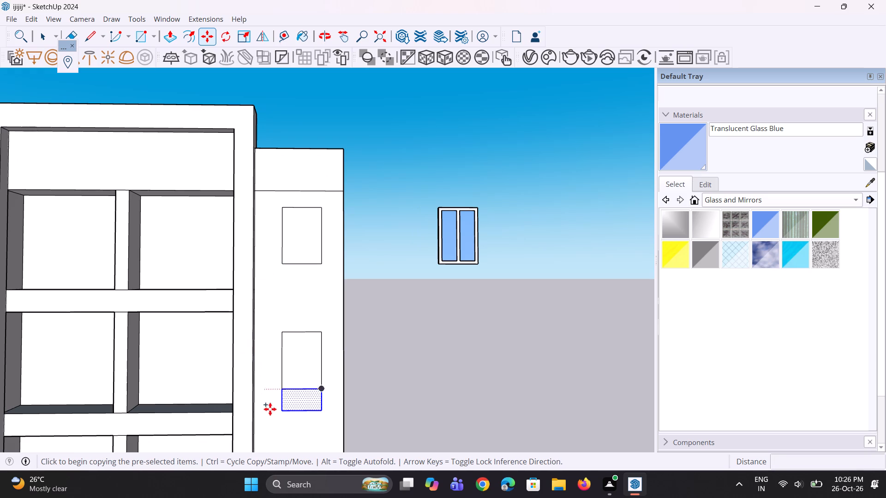
{"action": "scroll", "coordinate": [311, 392], "scroll_direction": "up", "scroll_amount": 5}
{"action": "left_click", "coordinate": [328, 388]}
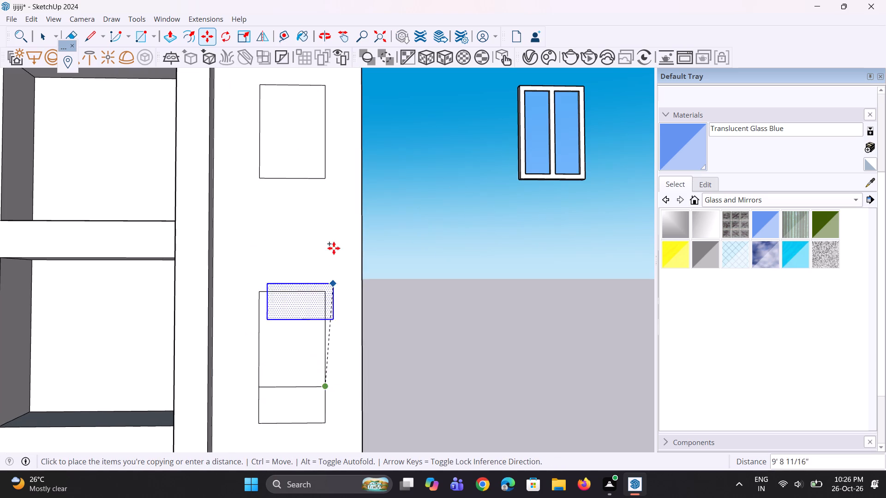
{"action": "scroll", "coordinate": [324, 211], "scroll_direction": "up", "scroll_amount": 1}
{"action": "left_click", "coordinate": [321, 176]}
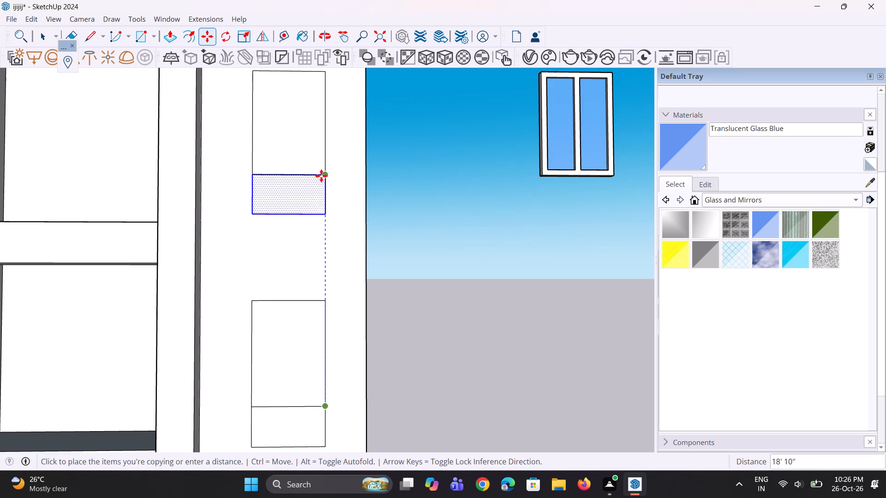
{"action": "key", "text": "space"}
{"action": "key", "text": "space"}
{"action": "left_click", "coordinate": [418, 279]}
{"action": "scroll", "coordinate": [374, 387], "scroll_direction": "down", "scroll_amount": 4}
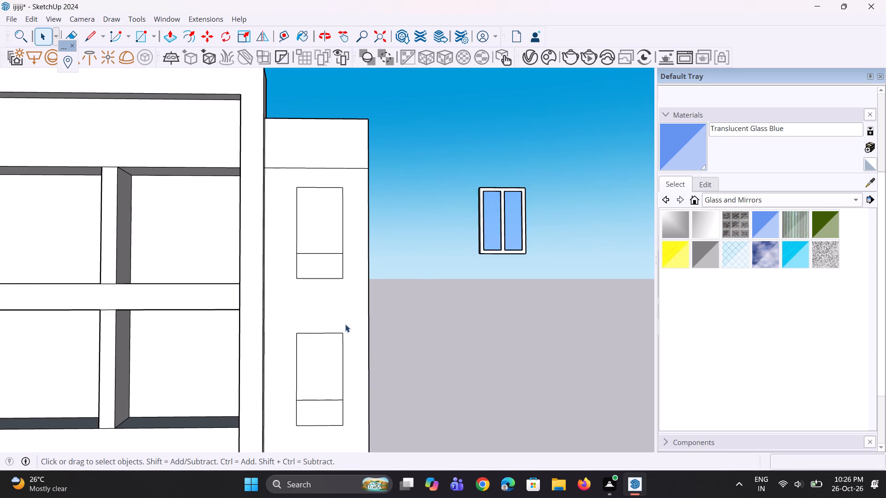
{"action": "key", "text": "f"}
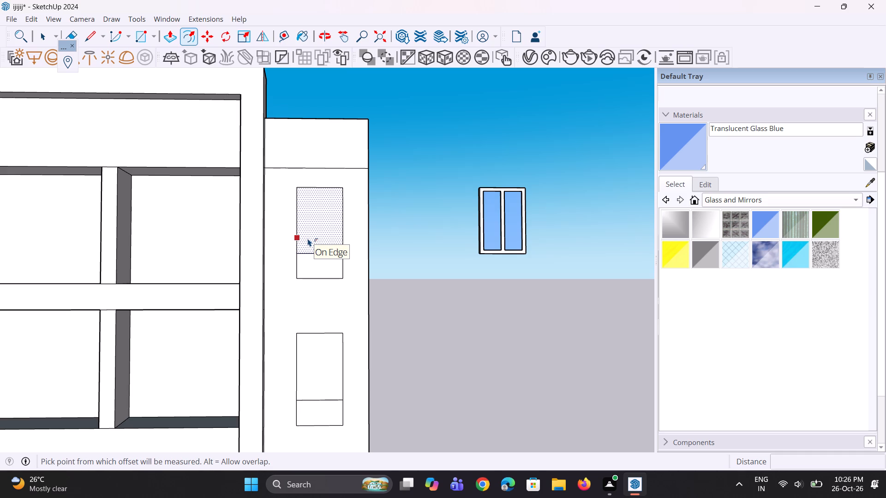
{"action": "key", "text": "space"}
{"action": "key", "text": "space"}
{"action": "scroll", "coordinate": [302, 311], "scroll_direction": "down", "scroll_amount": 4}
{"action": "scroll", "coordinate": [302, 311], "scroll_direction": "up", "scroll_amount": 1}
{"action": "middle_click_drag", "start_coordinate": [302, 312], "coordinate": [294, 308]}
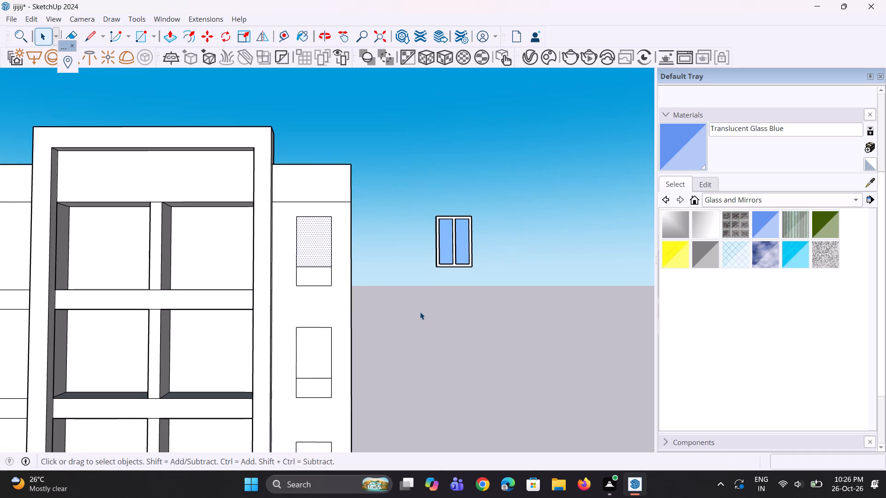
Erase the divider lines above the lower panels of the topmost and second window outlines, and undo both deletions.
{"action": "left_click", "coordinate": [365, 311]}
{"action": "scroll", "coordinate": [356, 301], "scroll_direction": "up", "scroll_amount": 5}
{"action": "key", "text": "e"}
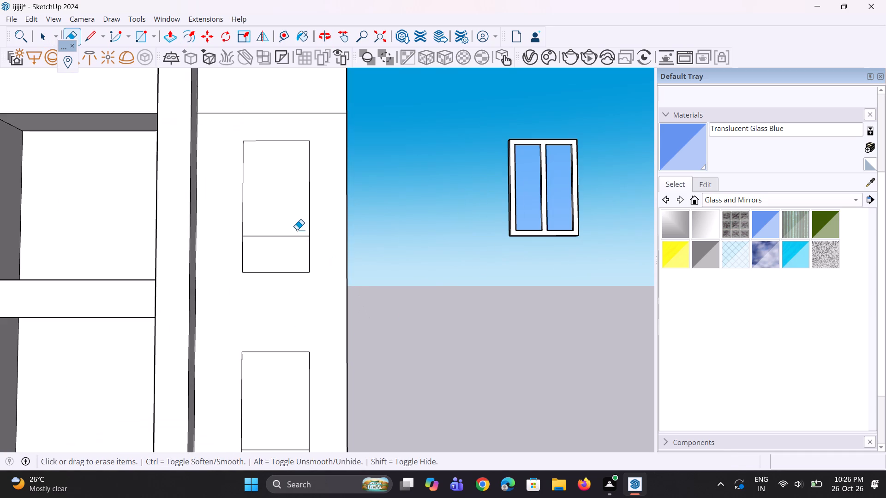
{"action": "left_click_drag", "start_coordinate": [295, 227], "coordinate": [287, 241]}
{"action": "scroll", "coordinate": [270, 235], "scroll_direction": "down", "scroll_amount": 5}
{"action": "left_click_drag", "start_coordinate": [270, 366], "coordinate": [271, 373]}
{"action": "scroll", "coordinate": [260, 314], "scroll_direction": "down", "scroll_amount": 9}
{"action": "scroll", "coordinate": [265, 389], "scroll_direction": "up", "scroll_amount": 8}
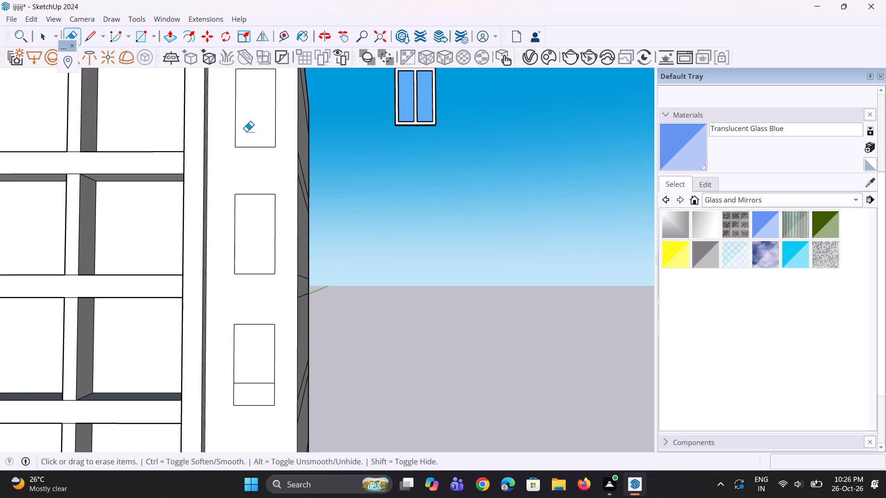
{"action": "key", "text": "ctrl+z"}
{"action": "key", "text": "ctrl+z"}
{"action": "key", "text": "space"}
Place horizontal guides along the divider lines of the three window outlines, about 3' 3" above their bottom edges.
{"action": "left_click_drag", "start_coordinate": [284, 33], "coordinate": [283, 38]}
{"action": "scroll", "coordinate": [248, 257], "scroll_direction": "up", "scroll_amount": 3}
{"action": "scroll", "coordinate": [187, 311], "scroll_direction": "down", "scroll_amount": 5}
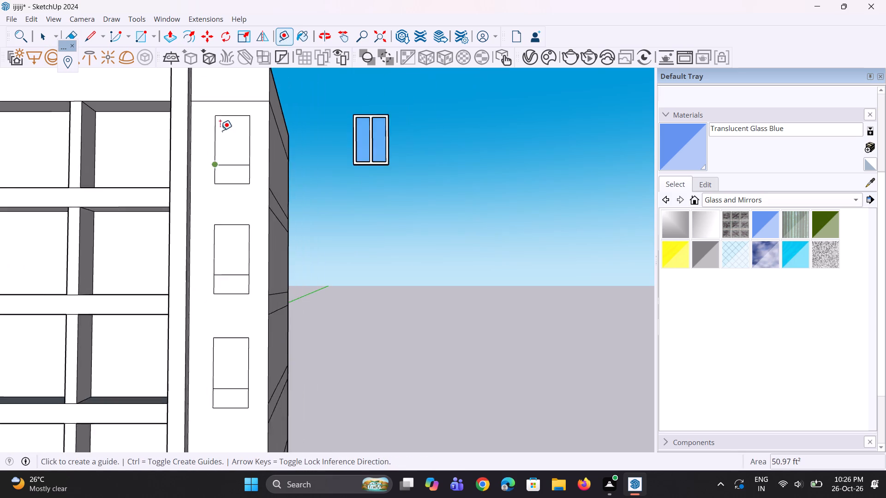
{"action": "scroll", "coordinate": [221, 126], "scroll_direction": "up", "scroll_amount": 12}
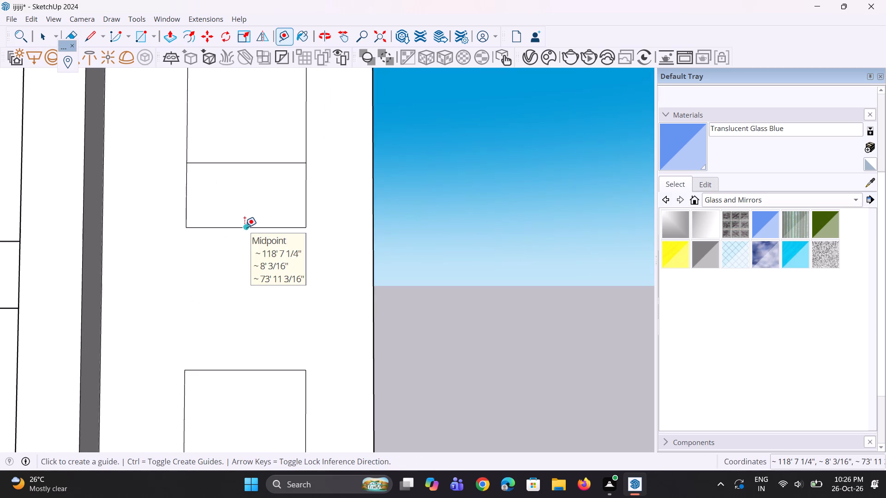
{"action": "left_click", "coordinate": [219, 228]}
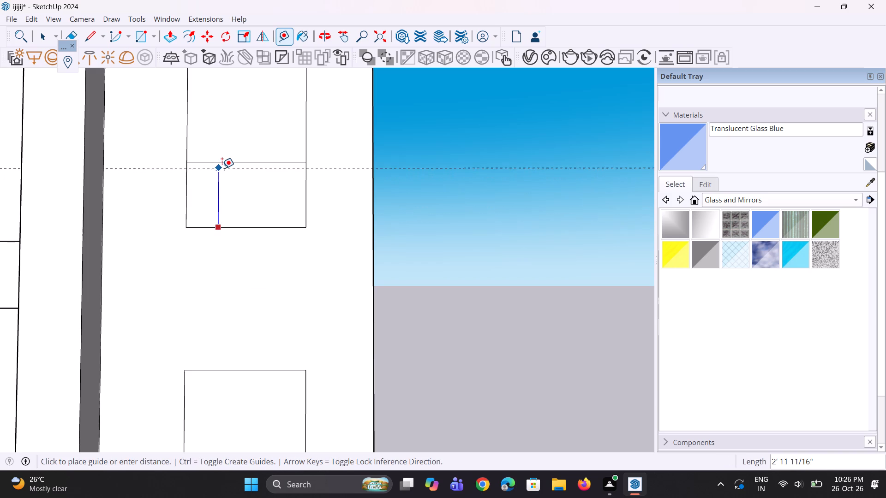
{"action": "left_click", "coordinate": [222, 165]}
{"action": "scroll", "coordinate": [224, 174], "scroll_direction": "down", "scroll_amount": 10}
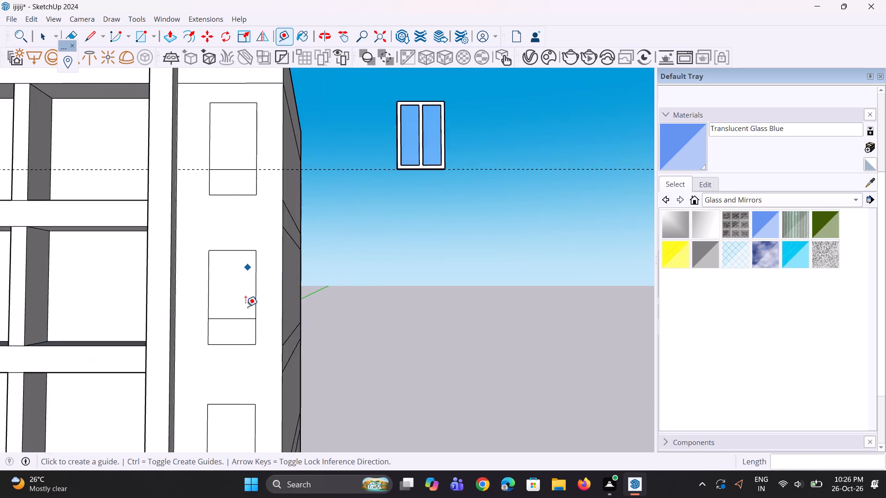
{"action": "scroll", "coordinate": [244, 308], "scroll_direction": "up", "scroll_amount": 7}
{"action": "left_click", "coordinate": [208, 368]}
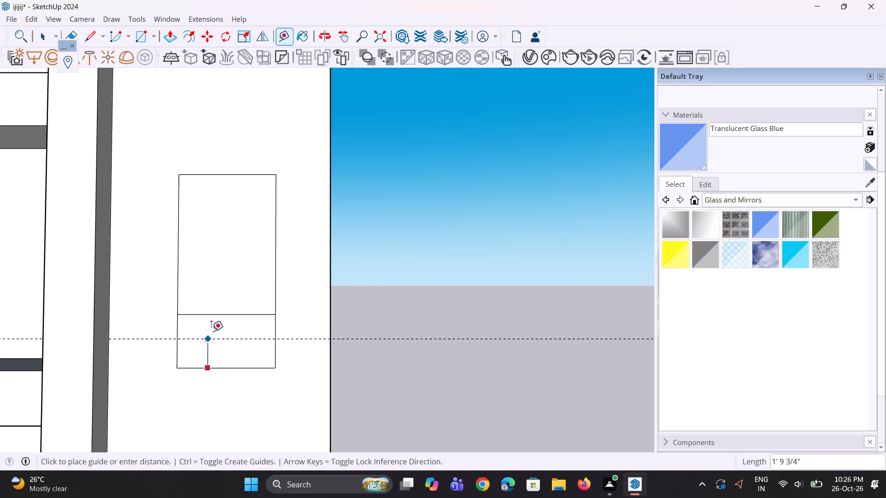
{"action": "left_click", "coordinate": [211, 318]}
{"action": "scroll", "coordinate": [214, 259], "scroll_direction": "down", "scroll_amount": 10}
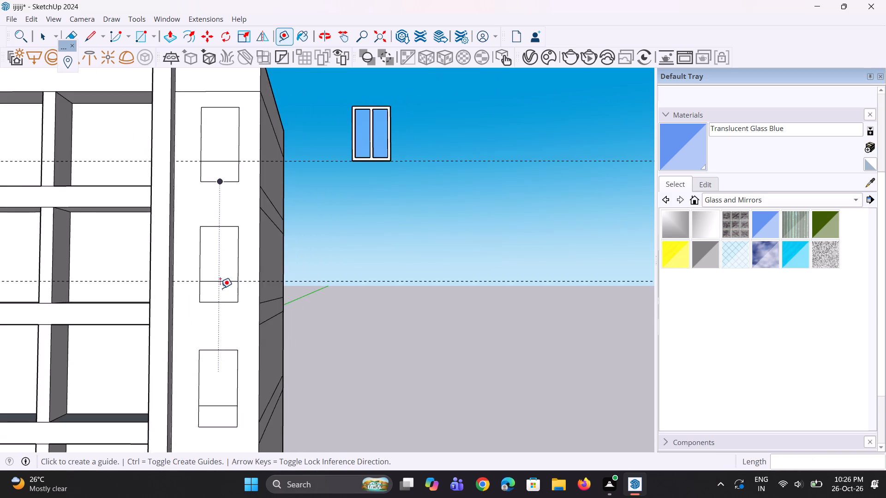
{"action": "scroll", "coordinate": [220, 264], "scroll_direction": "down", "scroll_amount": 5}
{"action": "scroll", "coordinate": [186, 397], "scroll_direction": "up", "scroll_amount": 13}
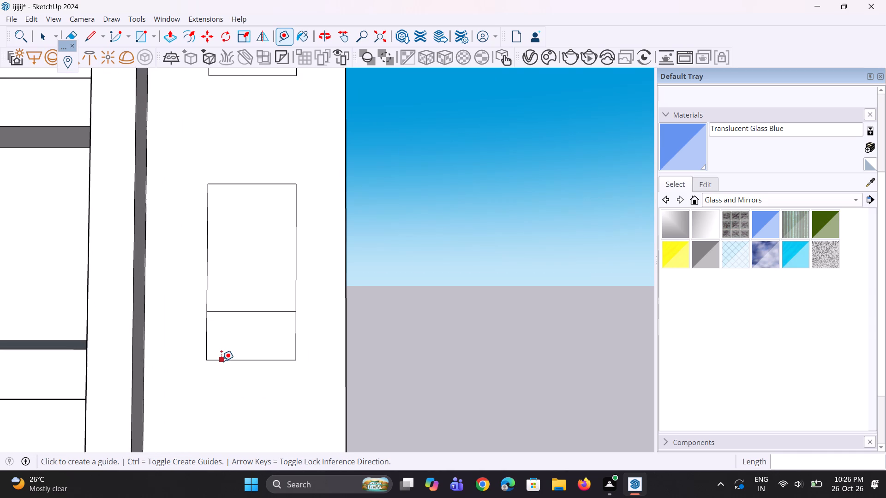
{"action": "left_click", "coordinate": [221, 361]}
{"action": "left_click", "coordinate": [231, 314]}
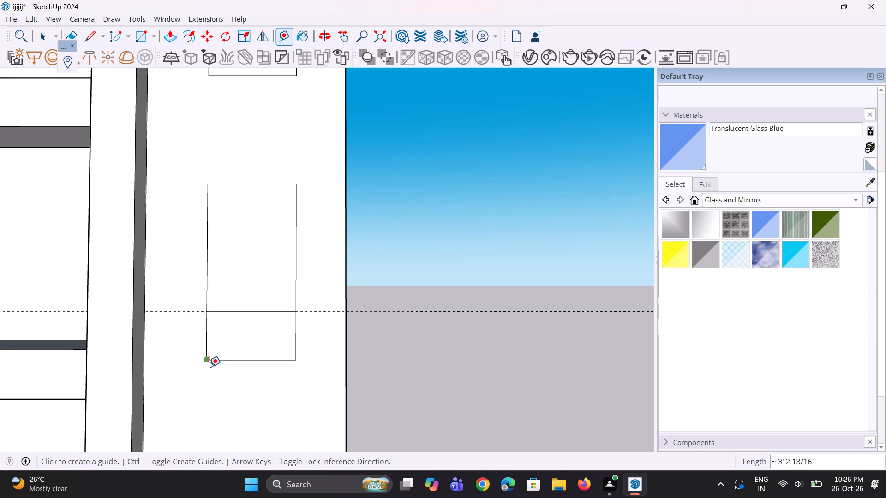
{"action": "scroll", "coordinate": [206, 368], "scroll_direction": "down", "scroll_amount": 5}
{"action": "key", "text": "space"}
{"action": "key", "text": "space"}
Erase the divider lines and their guides from the third and second window outlines, leaving one tall rectangle each.
{"action": "scroll", "coordinate": [236, 337], "scroll_direction": "up", "scroll_amount": 6}
{"action": "key", "text": "e"}
{"action": "left_click_drag", "start_coordinate": [239, 330], "coordinate": [239, 339]}
{"action": "scroll", "coordinate": [238, 364], "scroll_direction": "up", "scroll_amount": 3}
{"action": "key", "text": "ctrl+z"}
{"action": "scroll", "coordinate": [244, 341], "scroll_direction": "up", "scroll_amount": 4, "text": "ctrl"}
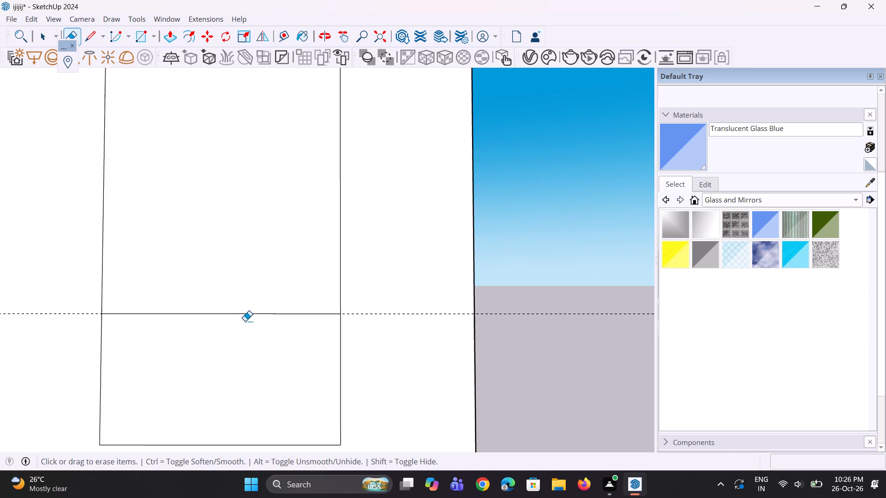
{"action": "scroll", "coordinate": [245, 321], "scroll_direction": "up", "scroll_amount": 7, "text": "ctrl"}
{"action": "left_click", "coordinate": [248, 309]}
{"action": "scroll", "coordinate": [247, 333], "scroll_direction": "down", "scroll_amount": 4}
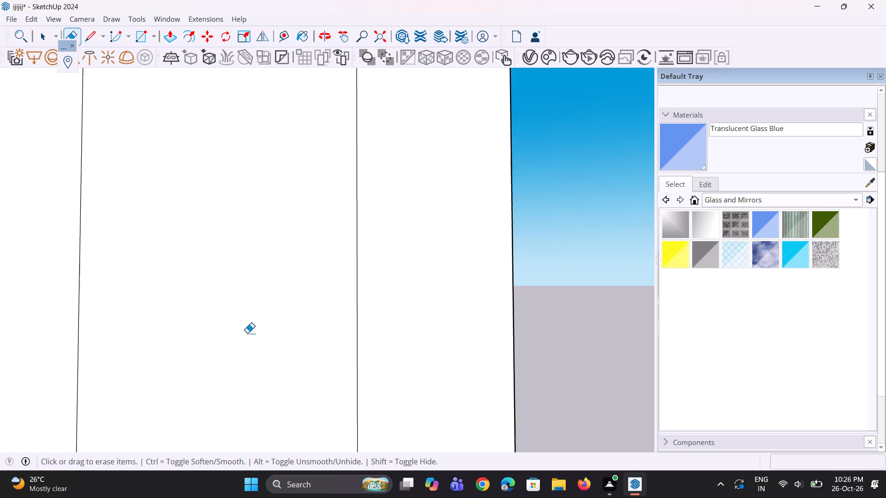
{"action": "scroll", "coordinate": [247, 333], "scroll_direction": "down", "scroll_amount": 18}
{"action": "left_click_drag", "start_coordinate": [252, 149], "coordinate": [246, 173]}
{"action": "scroll", "coordinate": [211, 307], "scroll_direction": "down", "scroll_amount": 5}
Erase the divider line and its guide from the topmost window outline.
{"action": "scroll", "coordinate": [239, 102], "scroll_direction": "up", "scroll_amount": 3}
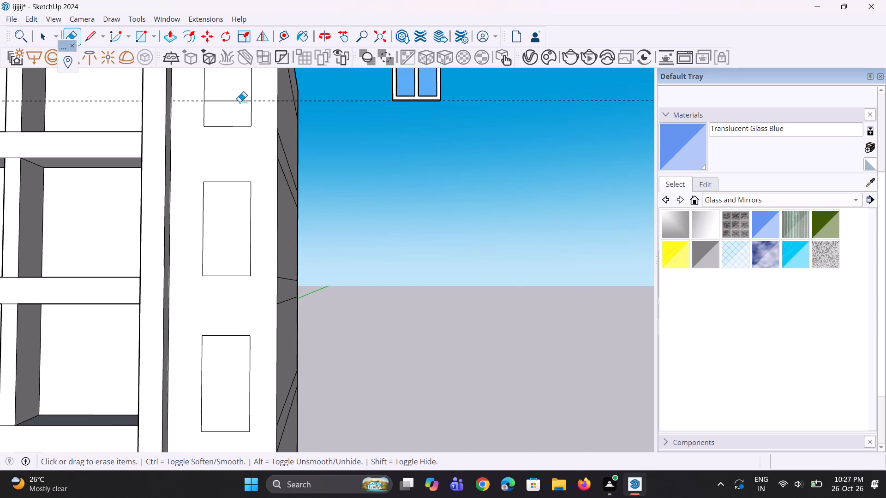
{"action": "scroll", "coordinate": [207, 259], "scroll_direction": "down", "scroll_amount": 6}
{"action": "scroll", "coordinate": [218, 239], "scroll_direction": "up", "scroll_amount": 1}
{"action": "middle_click_drag", "start_coordinate": [219, 239], "coordinate": [227, 248]}
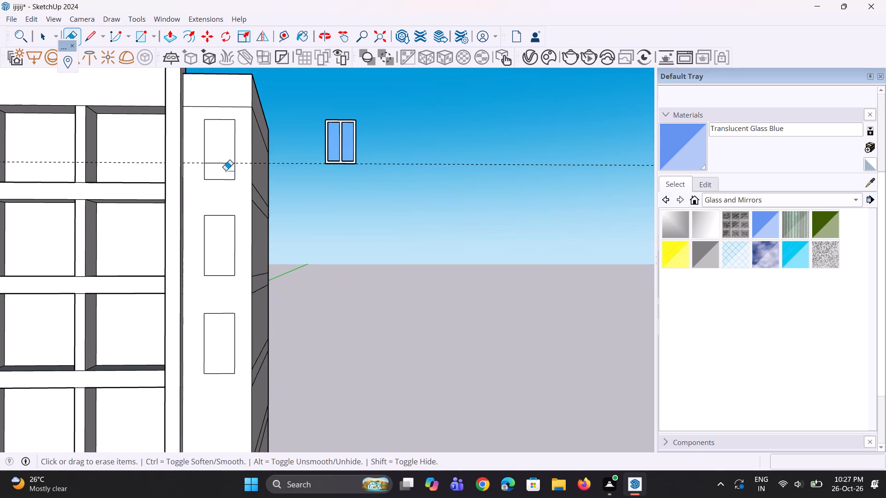
{"action": "left_click", "coordinate": [223, 161]}
{"action": "scroll", "coordinate": [239, 236], "scroll_direction": "up", "scroll_amount": 2}
{"action": "scroll", "coordinate": [239, 299], "scroll_direction": "down", "scroll_amount": 6}
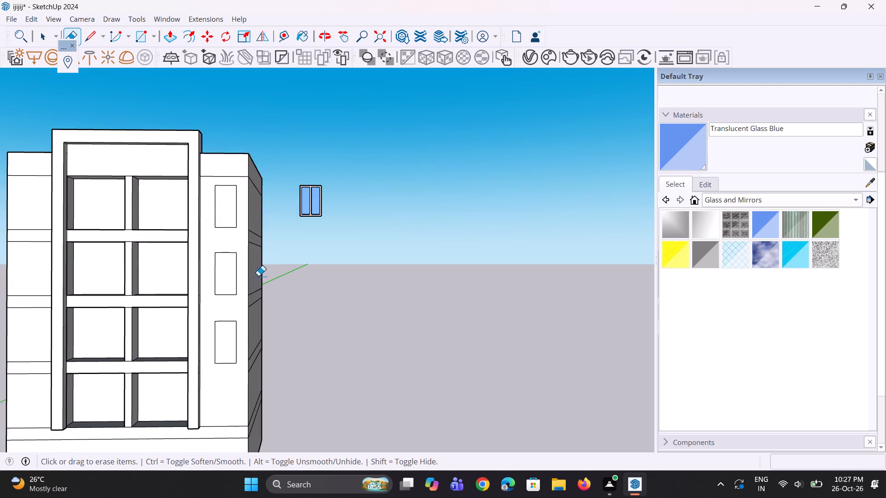
Offset the topmost window outline slightly outward to form a narrow border around the opening.
{"action": "scroll", "coordinate": [242, 160], "scroll_direction": "down", "scroll_amount": 1}
{"action": "scroll", "coordinate": [242, 160], "scroll_direction": "up", "scroll_amount": 9}
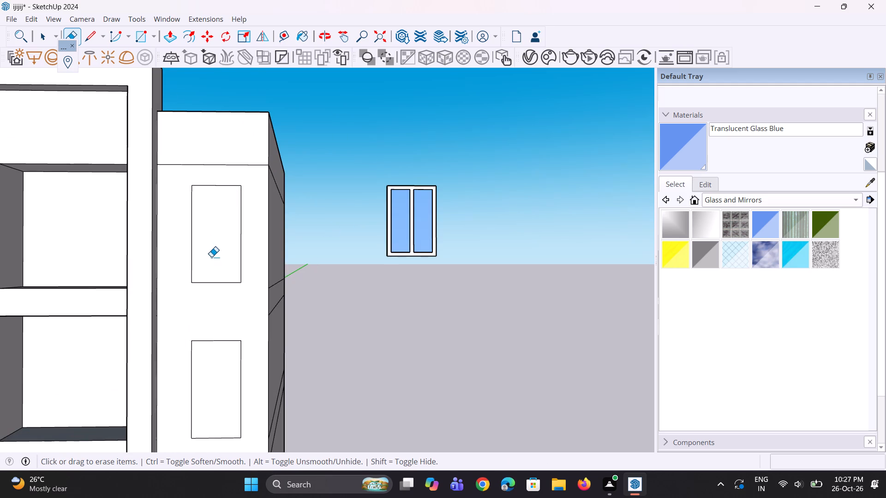
{"action": "key", "text": "f"}
{"action": "left_click", "coordinate": [201, 242]}
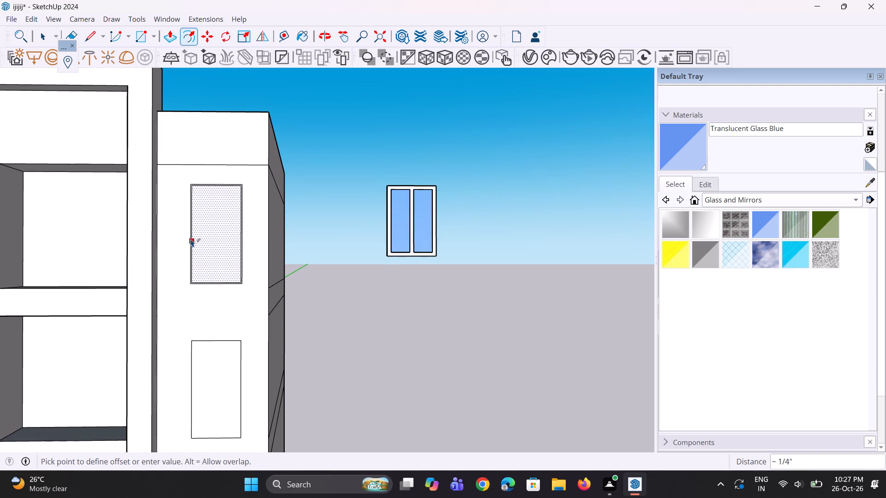
{"action": "left_click", "coordinate": [186, 237]}
{"action": "key", "text": "space"}
{"action": "key", "text": "space"}
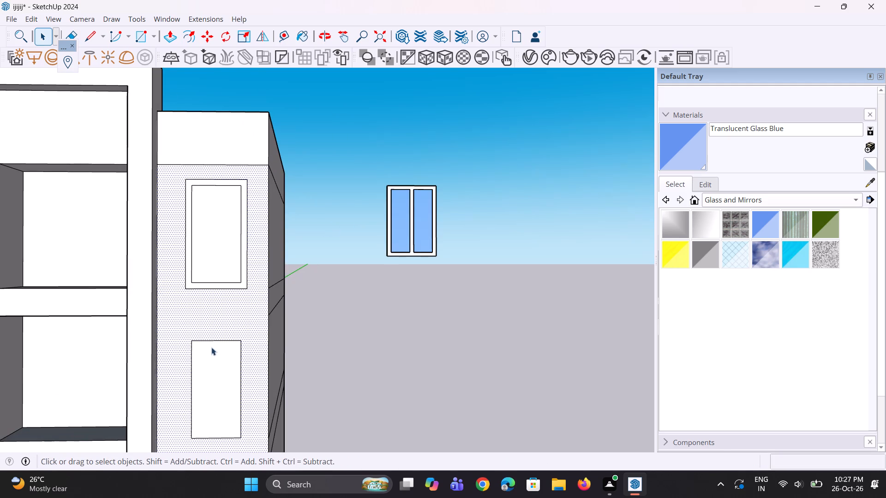
Offset the second and third window outlines outward by the same distance as the topmost one.
{"action": "left_click", "coordinate": [208, 368]}
{"action": "key", "text": "f"}
{"action": "double_click", "coordinate": [186, 374]}
{"action": "scroll", "coordinate": [182, 233], "scroll_direction": "down", "scroll_amount": 2}
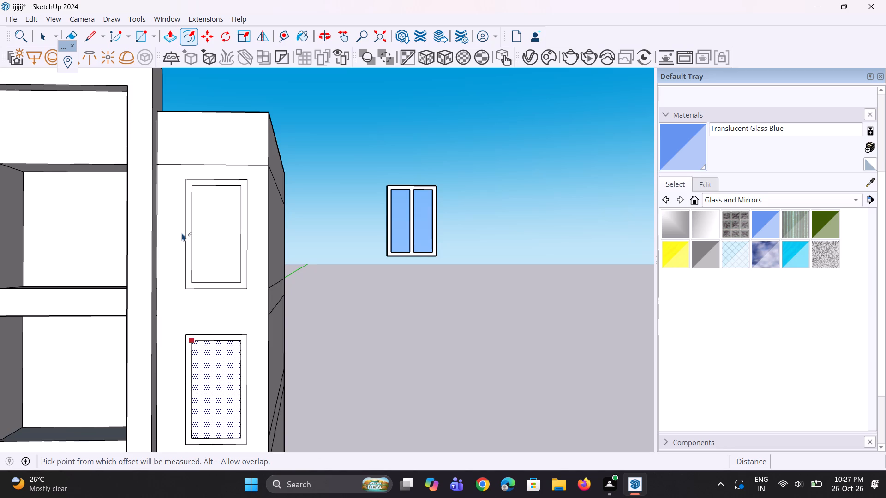
{"action": "scroll", "coordinate": [182, 233], "scroll_direction": "down", "scroll_amount": 7}
{"action": "scroll", "coordinate": [161, 361], "scroll_direction": "up", "scroll_amount": 4}
{"action": "key", "text": "space"}
{"action": "left_click", "coordinate": [208, 390]}
{"action": "scroll", "coordinate": [191, 363], "scroll_direction": "up", "scroll_amount": 2}
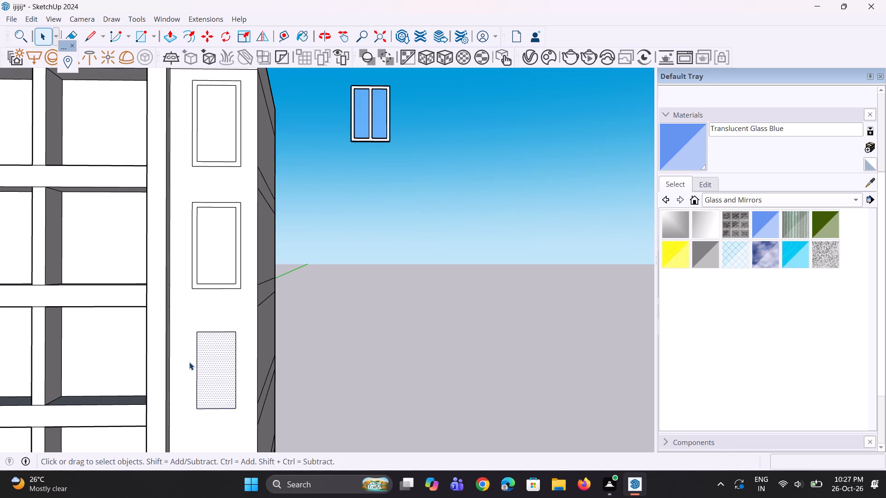
{"action": "key", "text": "f"}
{"action": "double_click", "coordinate": [187, 357]}
{"action": "key", "text": "space"}
{"action": "scroll", "coordinate": [216, 367], "scroll_direction": "down", "scroll_amount": 5}
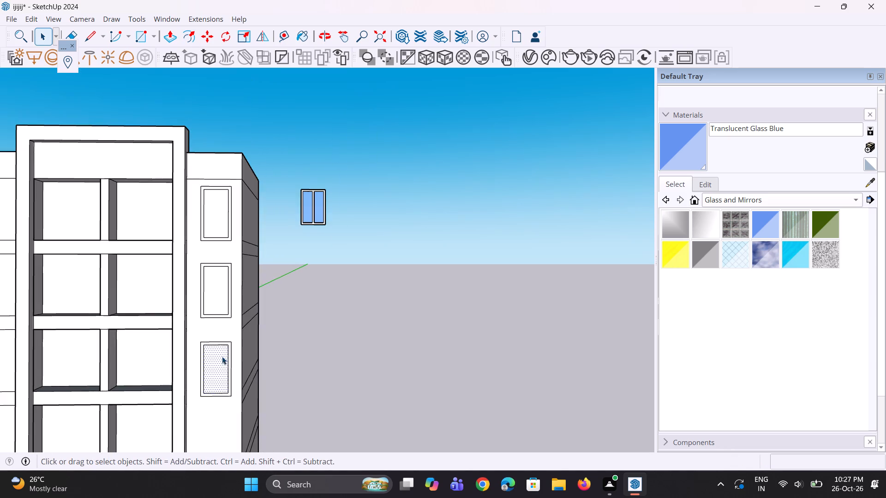
Push the inner face of the topmost window inward about 4' 10" to form a recess.
{"action": "middle_click_drag", "start_coordinate": [233, 326], "coordinate": [216, 325]}
{"action": "scroll", "coordinate": [221, 220], "scroll_direction": "up", "scroll_amount": 2}
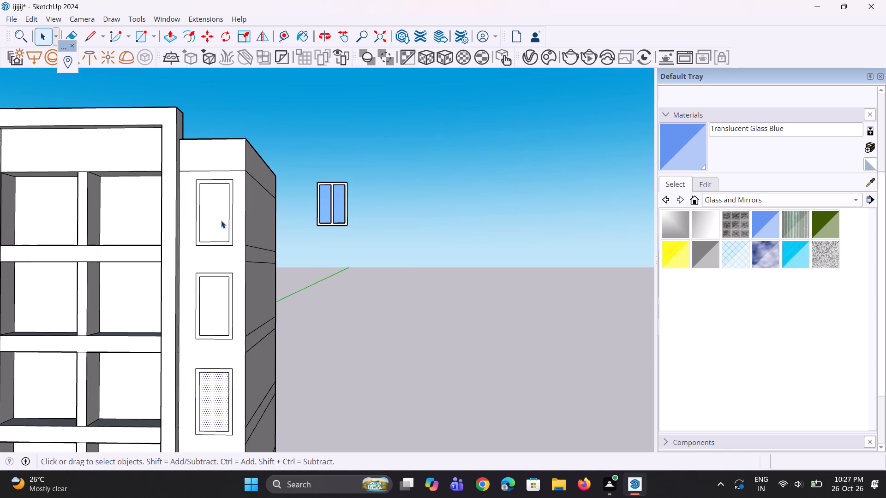
{"action": "scroll", "coordinate": [223, 209], "scroll_direction": "up", "scroll_amount": 3}
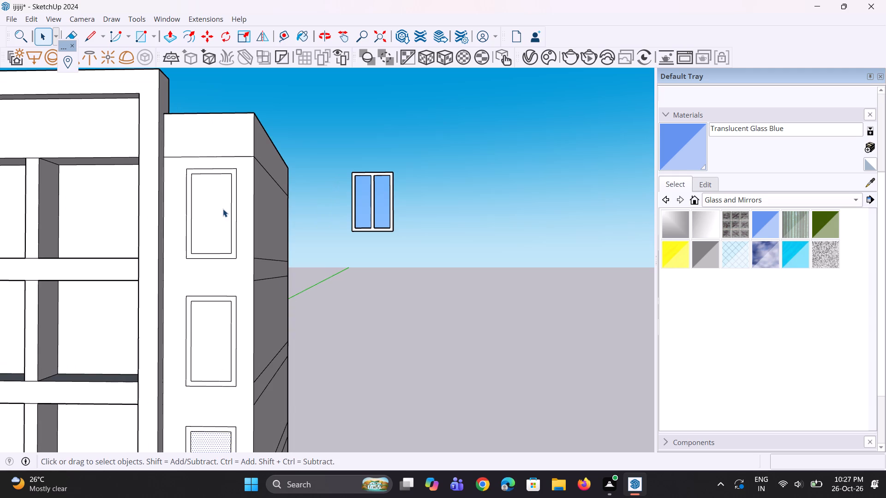
{"action": "key", "text": "p"}
{"action": "scroll", "coordinate": [216, 222], "scroll_direction": "up", "scroll_amount": 3}
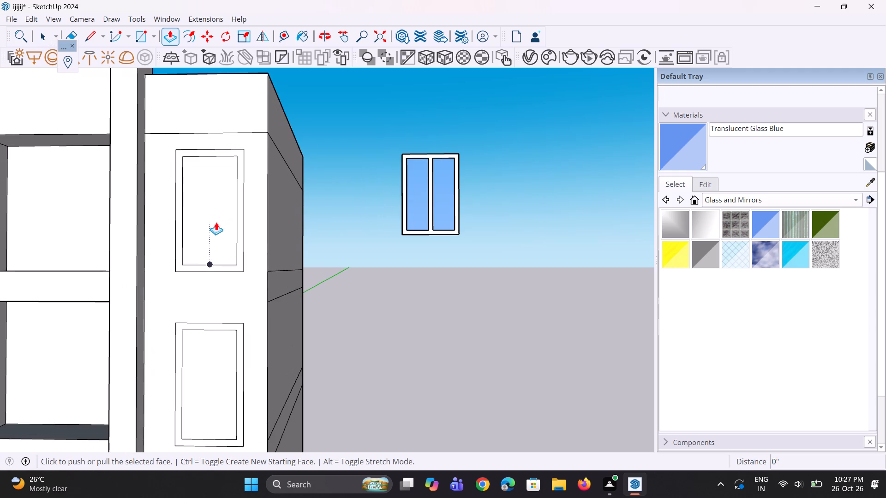
{"action": "key", "text": "space"}
{"action": "scroll", "coordinate": [218, 255], "scroll_direction": "up", "scroll_amount": 2}
{"action": "left_click", "coordinate": [213, 255]}
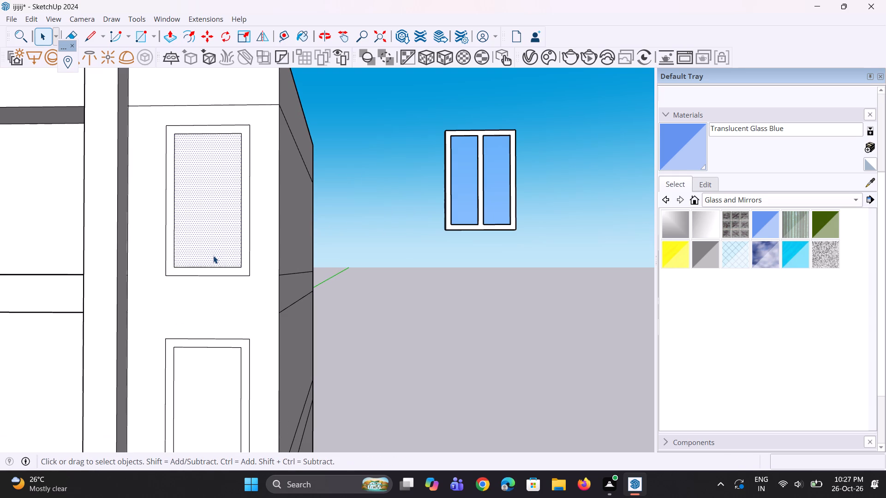
{"action": "key", "text": "p"}
{"action": "left_click", "coordinate": [213, 255]}
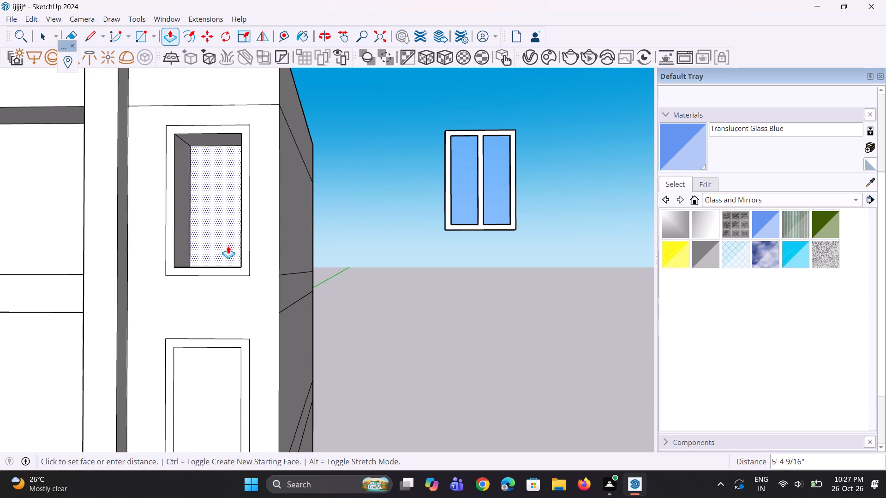
{"action": "left_click", "coordinate": [227, 243]}
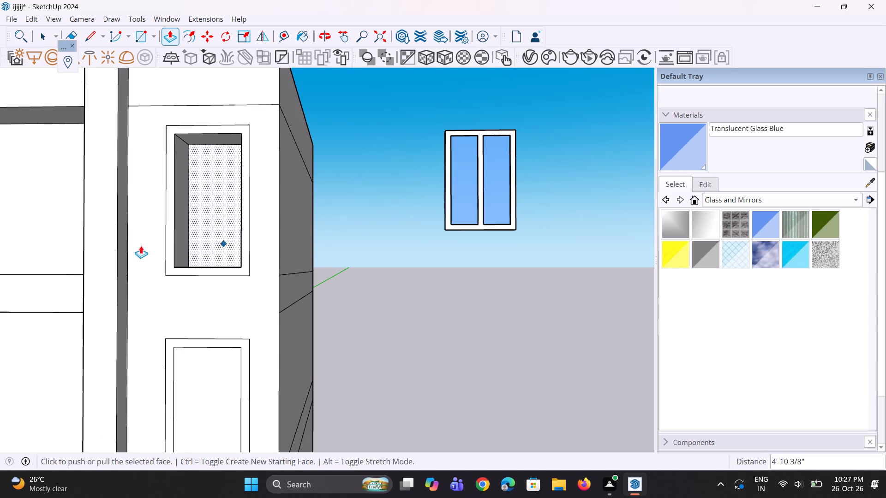
Push the inner faces of the second and third windows inward by the same depth as the topmost recess.
{"action": "middle_click_drag", "start_coordinate": [135, 244], "coordinate": [204, 246]}
{"action": "scroll", "coordinate": [204, 217], "scroll_direction": "down", "scroll_amount": 5}
{"action": "scroll", "coordinate": [217, 334], "scroll_direction": "up", "scroll_amount": 3}
{"action": "double_click", "coordinate": [217, 334]}
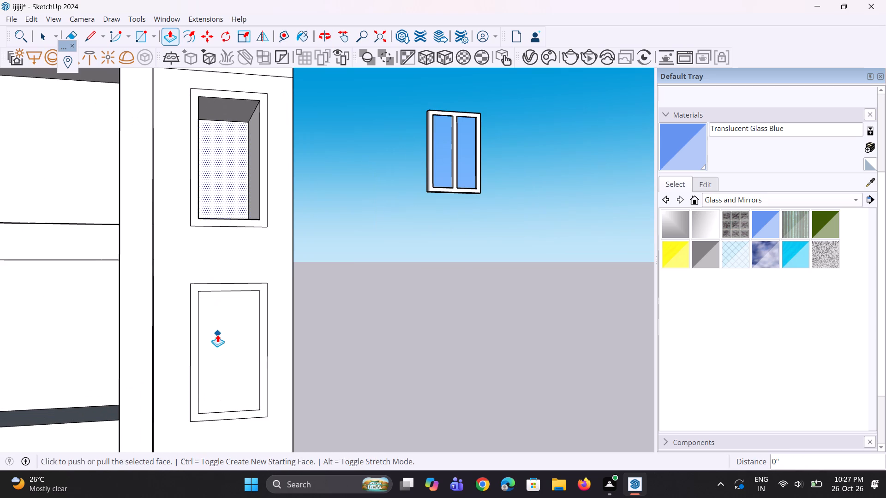
{"action": "key", "text": "ctrl+z"}
{"action": "key", "text": "space"}
{"action": "left_click", "coordinate": [228, 344]}
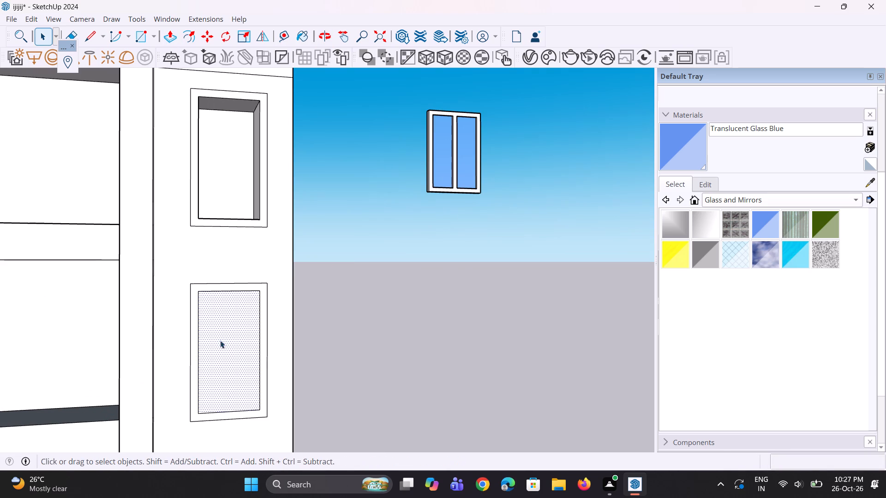
{"action": "key", "text": "p"}
{"action": "double_click", "coordinate": [216, 344]}
{"action": "scroll", "coordinate": [173, 253], "scroll_direction": "down", "scroll_amount": 5}
{"action": "scroll", "coordinate": [215, 411], "scroll_direction": "up", "scroll_amount": 1}
{"action": "double_click", "coordinate": [215, 411]}
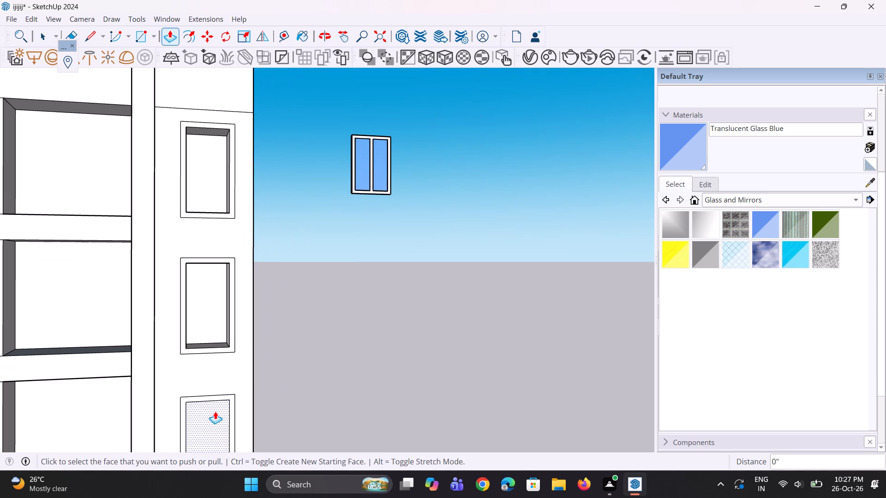
{"action": "middle_click_drag", "start_coordinate": [249, 402], "coordinate": [193, 401]}
{"action": "scroll", "coordinate": [201, 359], "scroll_direction": "down", "scroll_amount": 6}
{"action": "middle_click_drag", "start_coordinate": [204, 360], "coordinate": [208, 402]}
{"action": "key", "text": "space"}
{"action": "key", "text": "space"}
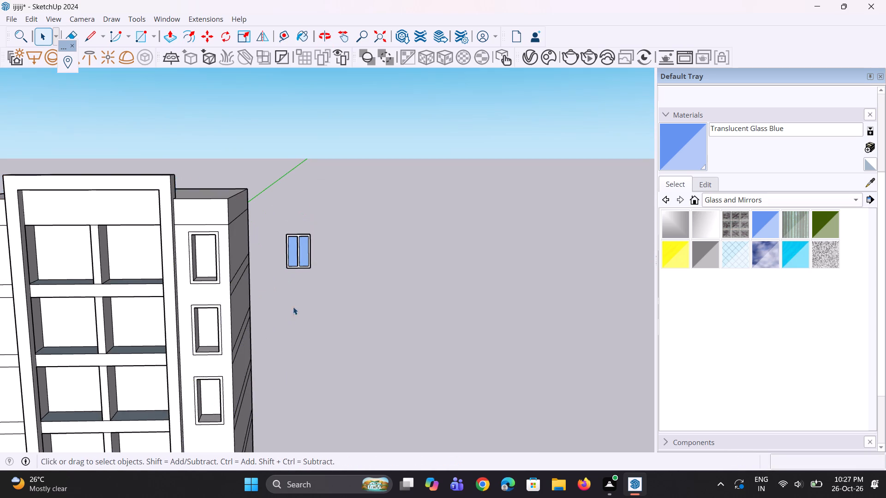
Copy the freestanding two-pane glass window group into the topmost recessed opening, matching their upper outer corners.
{"action": "scroll", "coordinate": [296, 300], "scroll_direction": "up", "scroll_amount": 2}
{"action": "left_click", "coordinate": [307, 260]}
{"action": "scroll", "coordinate": [319, 204], "scroll_direction": "up", "scroll_amount": 2}
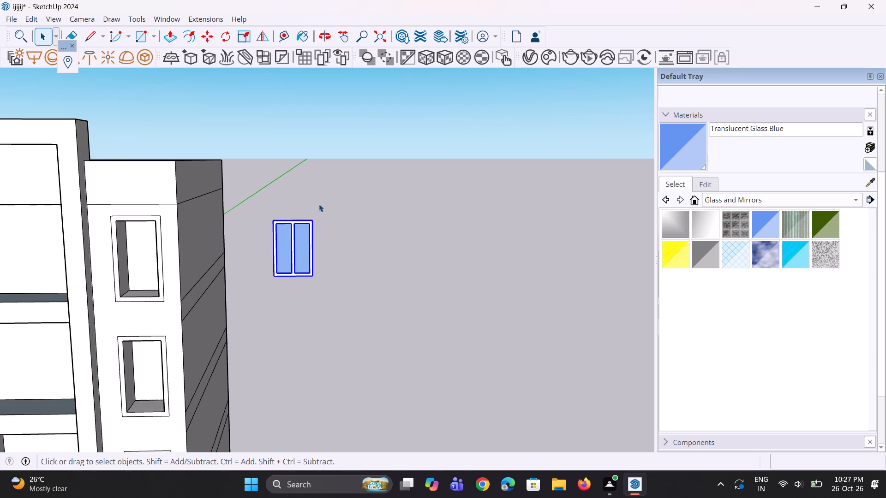
{"action": "key", "text": "m"}
{"action": "scroll", "coordinate": [317, 206], "scroll_direction": "up", "scroll_amount": 1}
{"action": "left_click", "coordinate": [311, 218]}
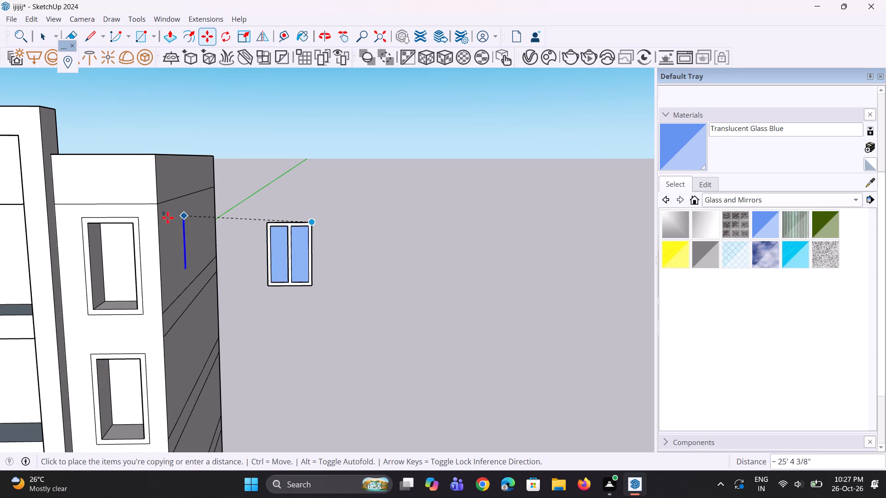
{"action": "scroll", "coordinate": [164, 219], "scroll_direction": "up", "scroll_amount": 2}
{"action": "left_click", "coordinate": [126, 225]}
{"action": "middle_click_drag", "start_coordinate": [119, 265], "coordinate": [143, 224]}
{"action": "scroll", "coordinate": [122, 308], "scroll_direction": "up", "scroll_amount": 5}
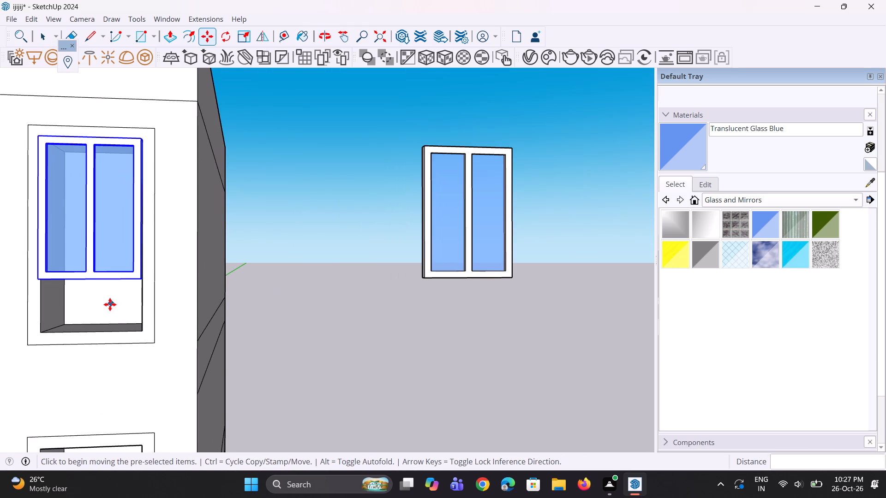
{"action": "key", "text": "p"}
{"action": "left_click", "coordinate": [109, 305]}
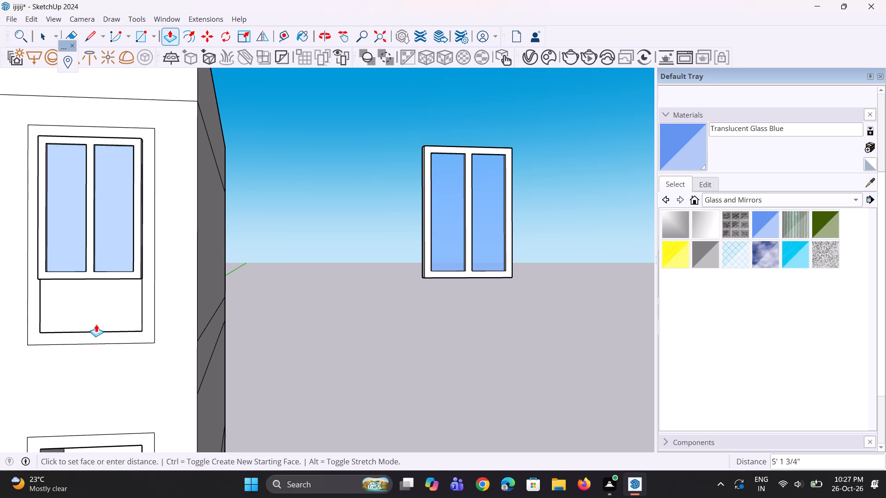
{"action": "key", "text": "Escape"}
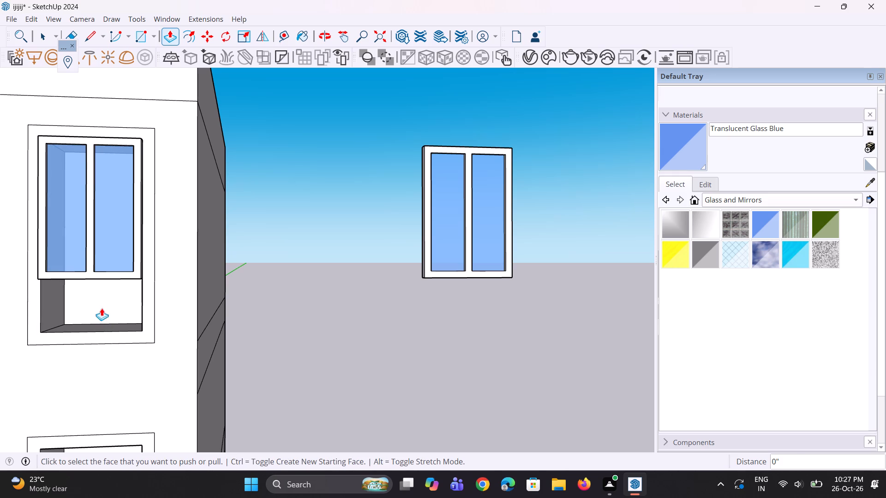
Draw a horizontal line about 5' 11 7/16" long across the topmost recess's back face, just below the glass window.
{"action": "middle_click_drag", "start_coordinate": [92, 302], "coordinate": [101, 278]}
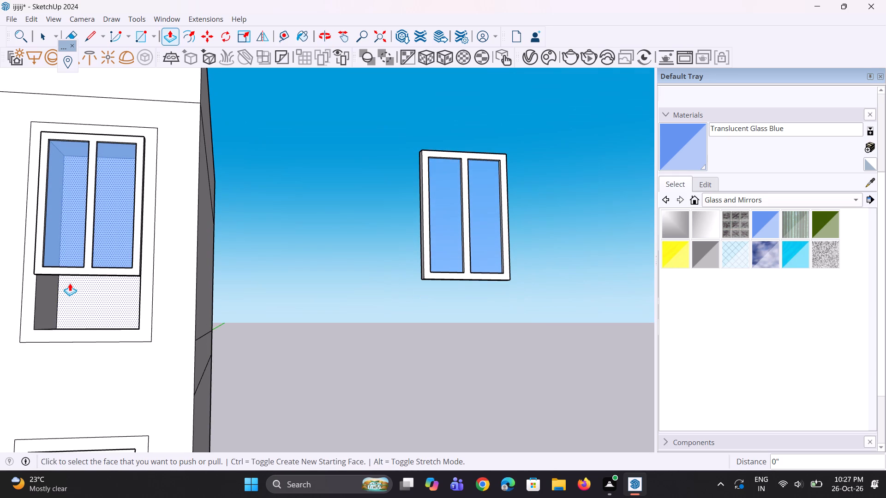
{"action": "key", "text": "l"}
{"action": "scroll", "coordinate": [70, 283], "scroll_direction": "up", "scroll_amount": 2}
{"action": "left_click", "coordinate": [57, 285]}
{"action": "middle_click_drag", "start_coordinate": [114, 304], "coordinate": [166, 303]}
{"action": "scroll", "coordinate": [93, 293], "scroll_direction": "up", "scroll_amount": 2}
{"action": "left_click", "coordinate": [158, 280]}
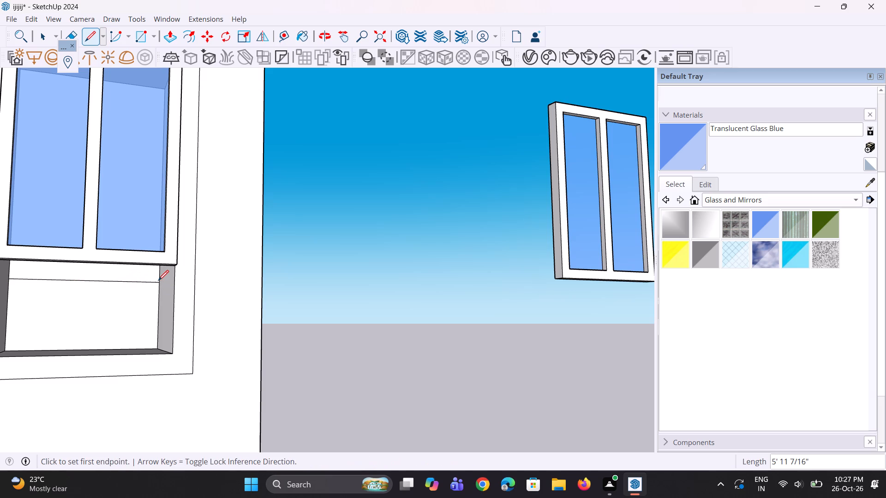
Pull the topmost recess's lower back face forward 4' 10 3/8", and raise its top 1 5/8" to the window's underside.
{"action": "key", "text": "p"}
{"action": "left_click", "coordinate": [116, 300]}
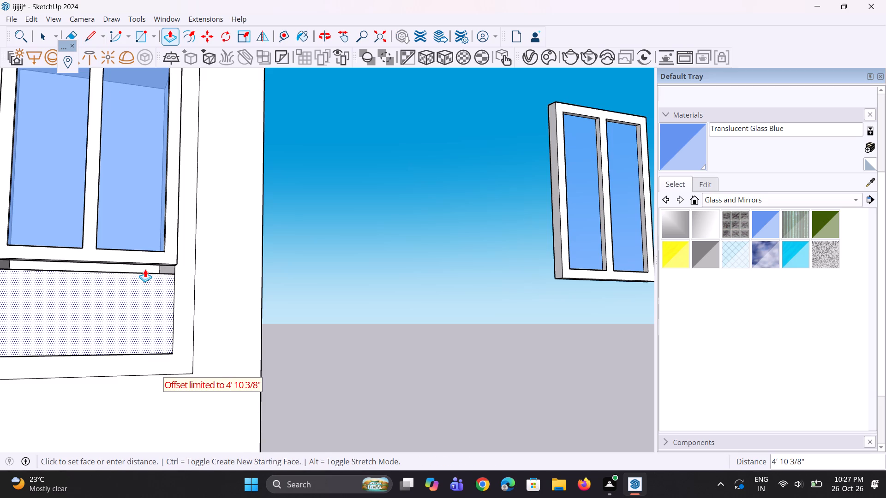
{"action": "left_click", "coordinate": [145, 262]}
{"action": "middle_click_drag", "start_coordinate": [143, 277], "coordinate": [107, 365]}
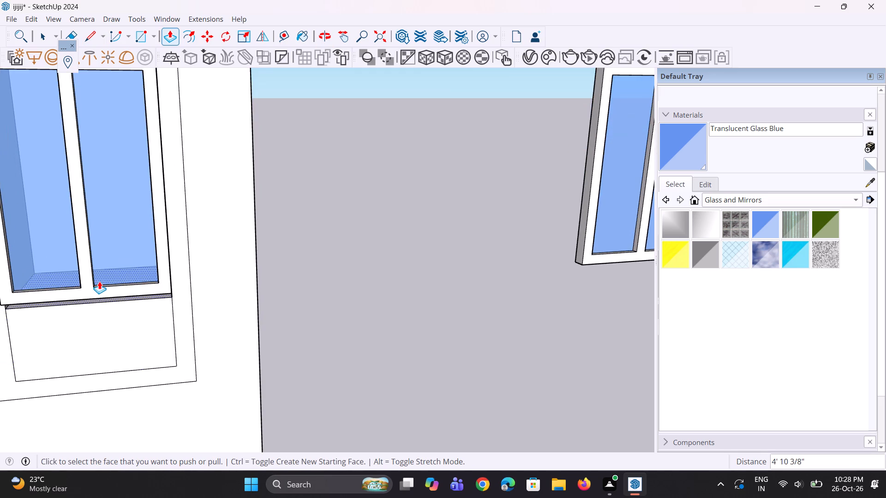
{"action": "scroll", "coordinate": [100, 291], "scroll_direction": "up", "scroll_amount": 4}
{"action": "left_click", "coordinate": [112, 300]}
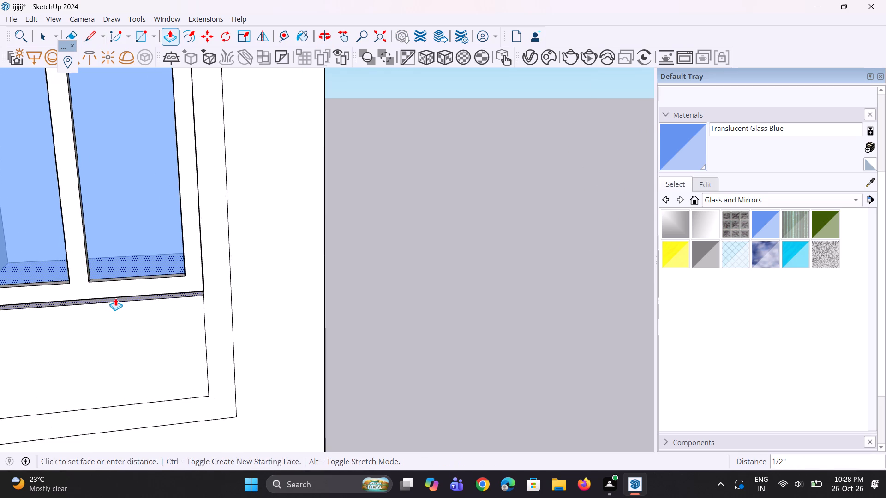
{"action": "left_click", "coordinate": [133, 293]}
{"action": "scroll", "coordinate": [169, 313], "scroll_direction": "down", "scroll_amount": 4}
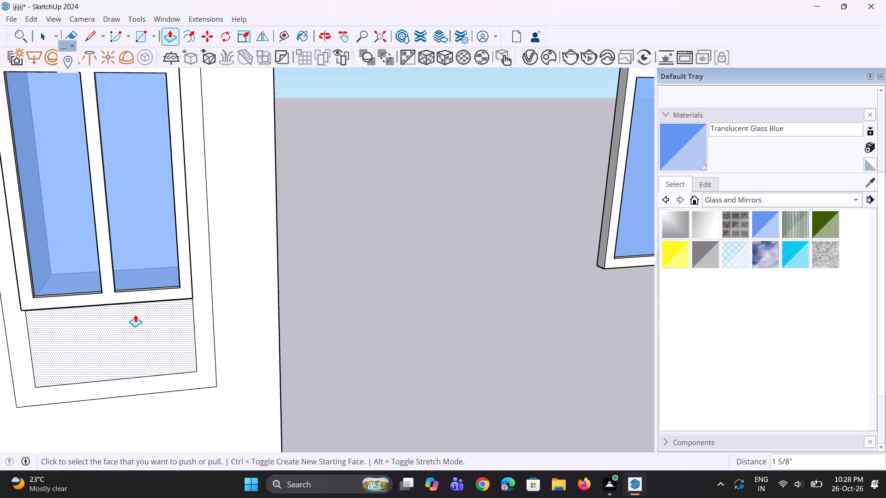
Move the topmost glass window group 6" into its recess, aligning its lower front corner with the opening's edge.
{"action": "middle_click_drag", "start_coordinate": [136, 320], "coordinate": [315, 344]}
{"action": "scroll", "coordinate": [249, 361], "scroll_direction": "up", "scroll_amount": 3}
{"action": "scroll", "coordinate": [249, 305], "scroll_direction": "down", "scroll_amount": 3}
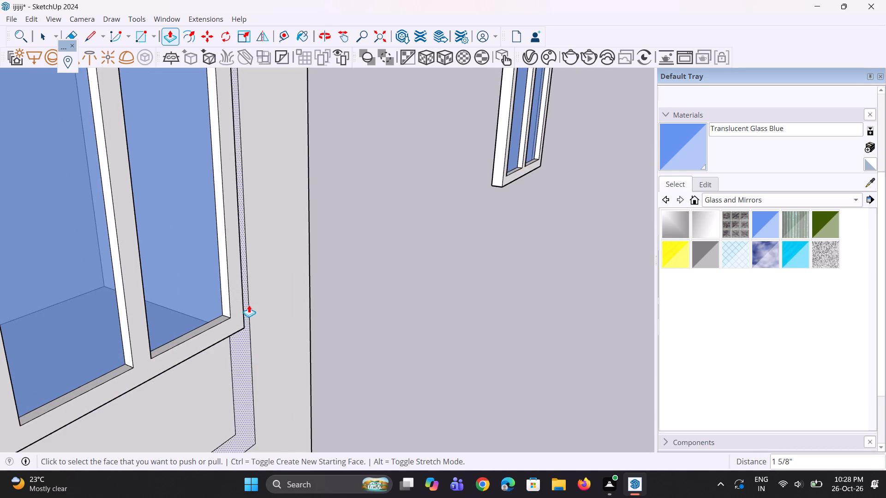
{"action": "scroll", "coordinate": [249, 305], "scroll_direction": "down", "scroll_amount": 7}
{"action": "scroll", "coordinate": [186, 346], "scroll_direction": "up", "scroll_amount": 1}
{"action": "key", "text": "space"}
{"action": "left_click", "coordinate": [181, 336]}
{"action": "scroll", "coordinate": [172, 352], "scroll_direction": "up", "scroll_amount": 4}
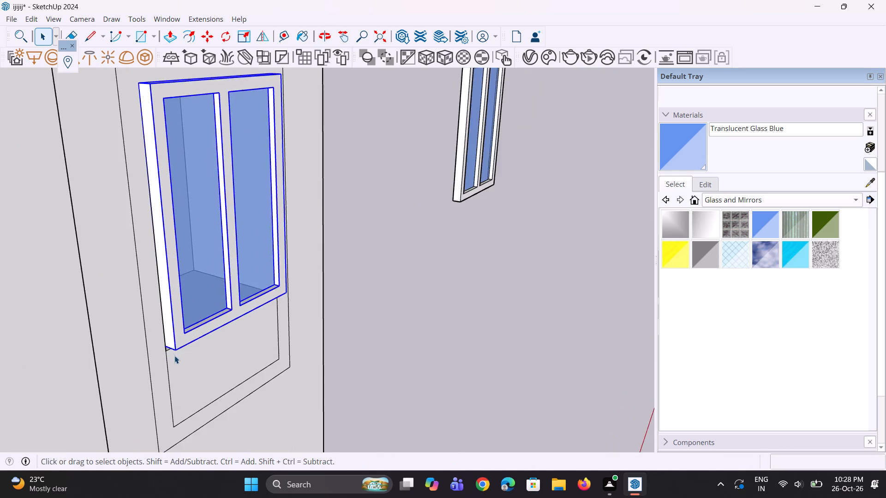
{"action": "scroll", "coordinate": [174, 356], "scroll_direction": "up", "scroll_amount": 4}
{"action": "key", "text": "m"}
{"action": "left_click", "coordinate": [179, 348]}
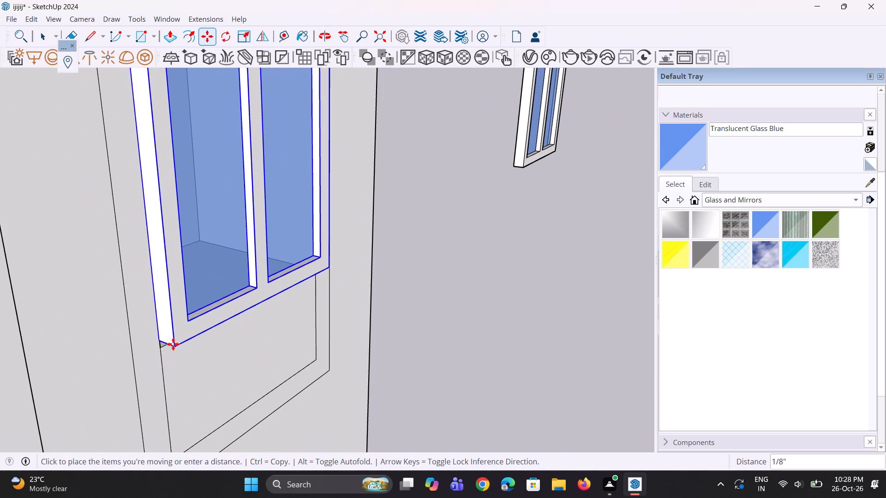
{"action": "left_click", "coordinate": [161, 338]}
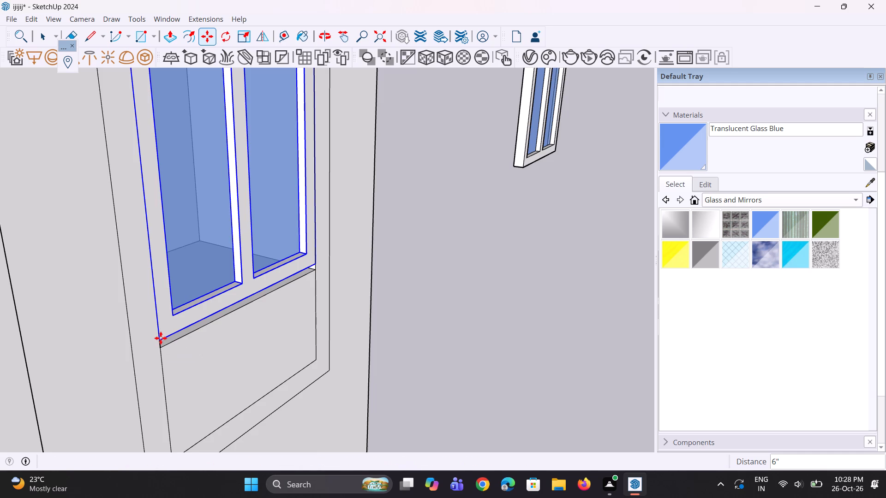
Raise the top of the topmost lower panel about 2 1/4" to meet the underside of the glass window.
{"action": "scroll", "coordinate": [163, 330], "scroll_direction": "up", "scroll_amount": 1}
{"action": "middle_click_drag", "start_coordinate": [163, 330], "coordinate": [160, 321]}
{"action": "scroll", "coordinate": [180, 344], "scroll_direction": "up", "scroll_amount": 3}
{"action": "key", "text": "space"}
{"action": "middle_click_drag", "start_coordinate": [200, 335], "coordinate": [147, 322]}
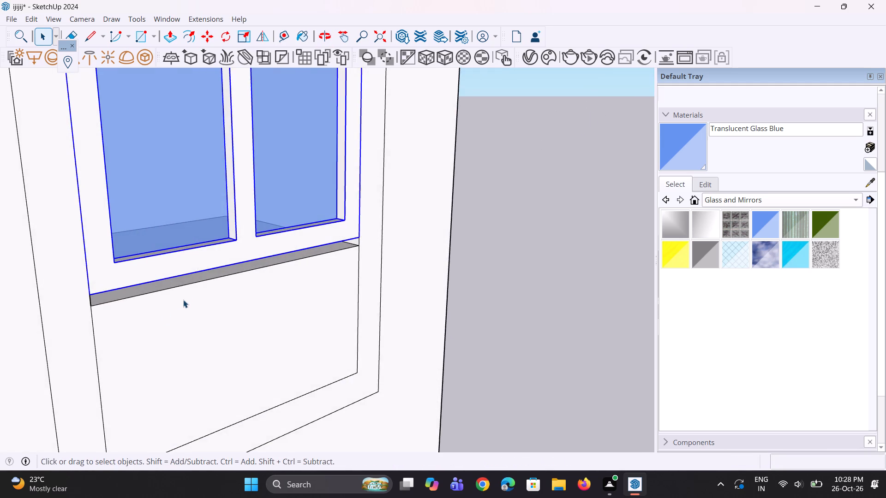
{"action": "scroll", "coordinate": [185, 294], "scroll_direction": "up", "scroll_amount": 2}
{"action": "key", "text": "p"}
{"action": "scroll", "coordinate": [198, 281], "scroll_direction": "up", "scroll_amount": 2}
{"action": "left_click", "coordinate": [204, 270]}
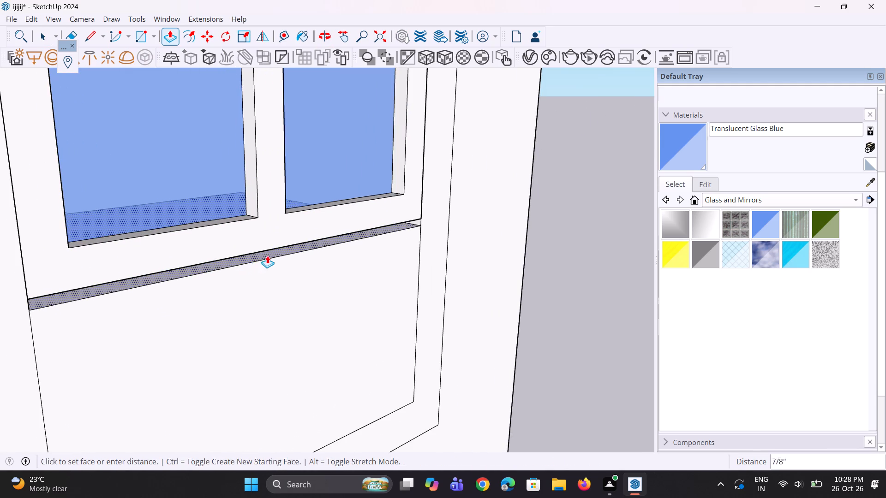
{"action": "left_click", "coordinate": [275, 246]}
Pull the border around the topmost window outward from the wall, finishing with a pull of about 4 11/16".
{"action": "scroll", "coordinate": [201, 288], "scroll_direction": "down", "scroll_amount": 12}
{"action": "scroll", "coordinate": [210, 299], "scroll_direction": "up", "scroll_amount": 1}
{"action": "middle_click_drag", "start_coordinate": [210, 299], "coordinate": [195, 290]}
{"action": "scroll", "coordinate": [171, 338], "scroll_direction": "down", "scroll_amount": 11}
{"action": "scroll", "coordinate": [162, 347], "scroll_direction": "up", "scroll_amount": 3}
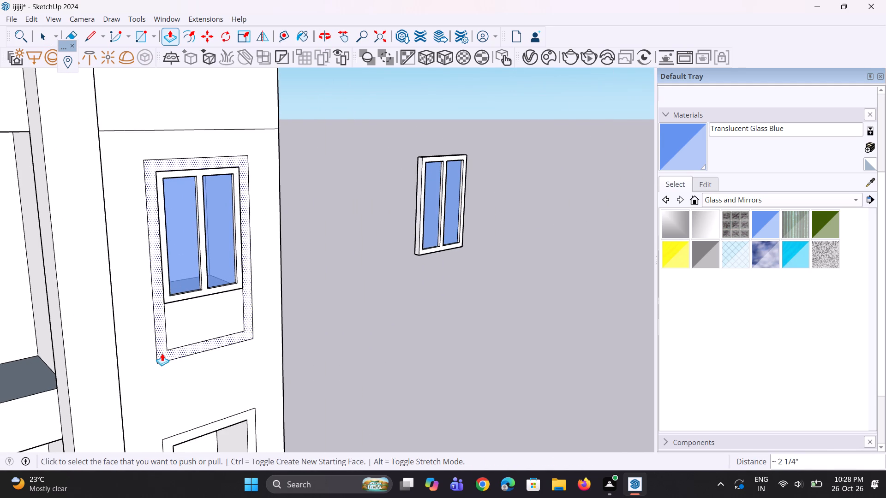
{"action": "double_click", "coordinate": [162, 353]}
{"action": "scroll", "coordinate": [194, 362], "scroll_direction": "up", "scroll_amount": 4}
{"action": "middle_click_drag", "start_coordinate": [196, 362], "coordinate": [149, 385]}
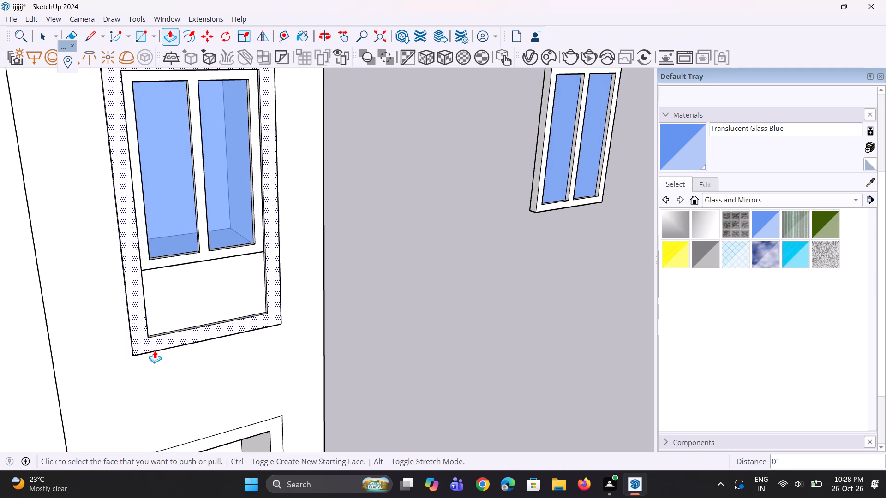
{"action": "left_click", "coordinate": [155, 346]}
{"action": "left_click", "coordinate": [156, 349]}
Copy the freestanding two-pane glass window group into the second opening, matching their upper outer corners.
{"action": "scroll", "coordinate": [203, 381], "scroll_direction": "up", "scroll_amount": 1}
{"action": "middle_click_drag", "start_coordinate": [203, 381], "coordinate": [152, 330]}
{"action": "scroll", "coordinate": [152, 335], "scroll_direction": "down", "scroll_amount": 12}
{"action": "middle_click_drag", "start_coordinate": [168, 338], "coordinate": [107, 306]}
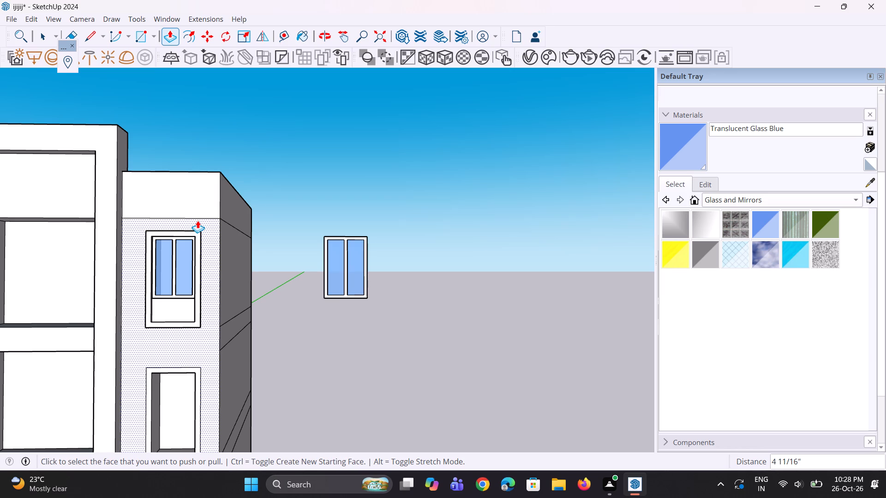
{"action": "scroll", "coordinate": [198, 220], "scroll_direction": "down", "scroll_amount": 1}
{"action": "key", "text": "space"}
{"action": "left_click", "coordinate": [312, 288]}
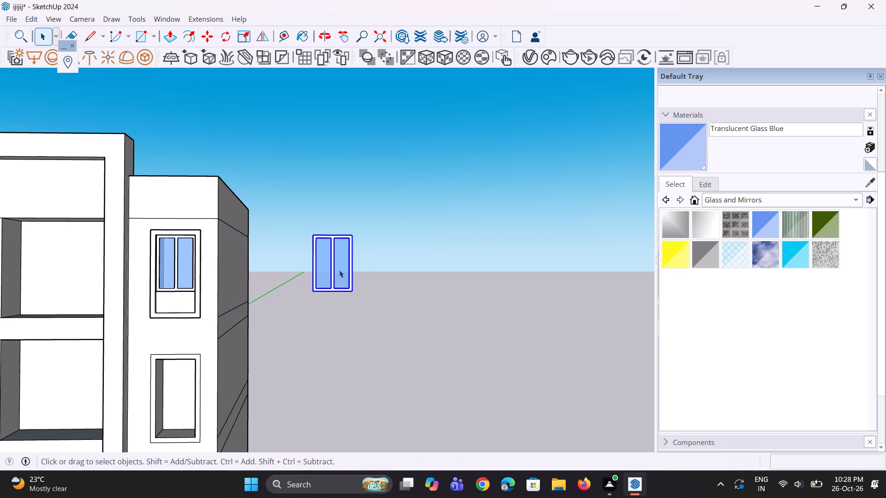
{"action": "key", "text": "m"}
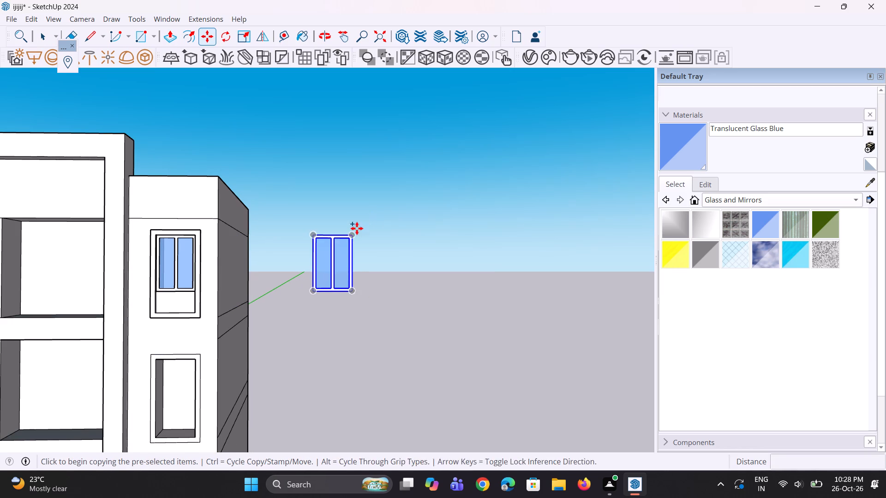
{"action": "left_click", "coordinate": [352, 232]}
{"action": "scroll", "coordinate": [133, 394], "scroll_direction": "up", "scroll_amount": 3}
{"action": "scroll", "coordinate": [212, 351], "scroll_direction": "up", "scroll_amount": 1}
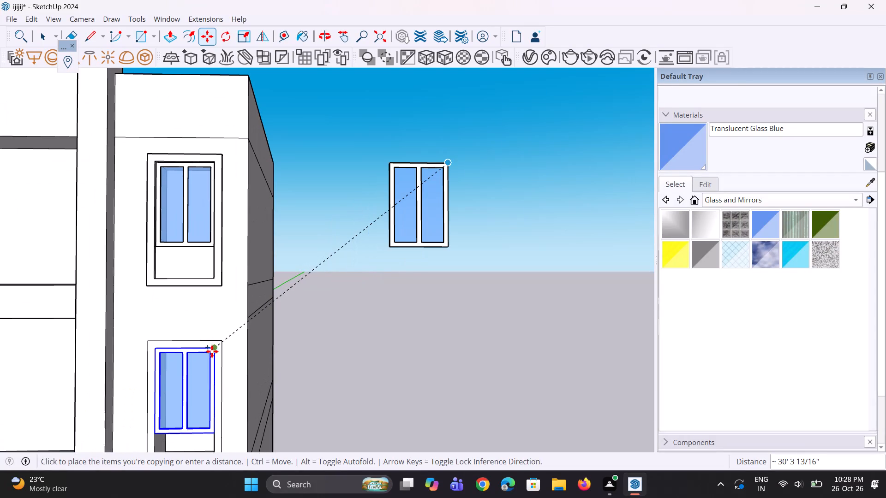
{"action": "left_click", "coordinate": [214, 348]}
{"action": "key", "text": "space"}
{"action": "key", "text": "space"}
{"action": "left_click", "coordinate": [328, 308]}
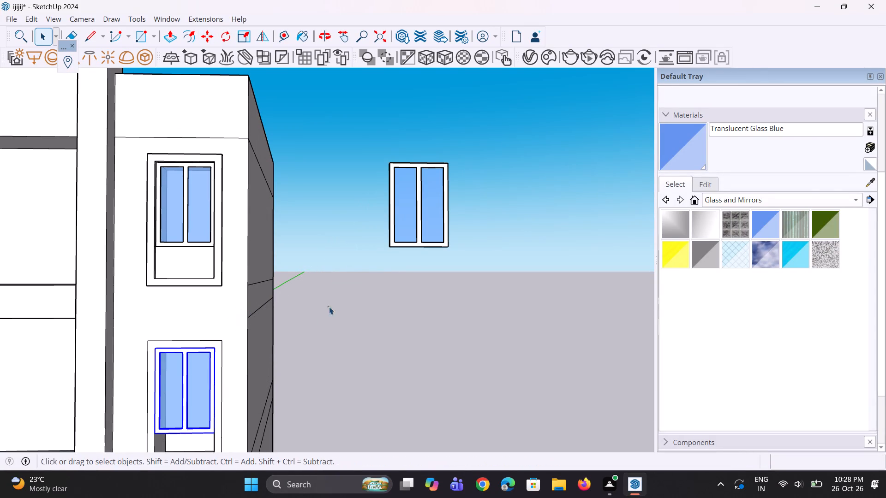
Draw a horizontal line about 5' 11 7/16" long across the second recess's back face, just below its glass window.
{"action": "scroll", "coordinate": [296, 261], "scroll_direction": "down", "scroll_amount": 5}
{"action": "middle_click_drag", "start_coordinate": [208, 402], "coordinate": [337, 426]}
{"action": "scroll", "coordinate": [213, 407], "scroll_direction": "up", "scroll_amount": 1}
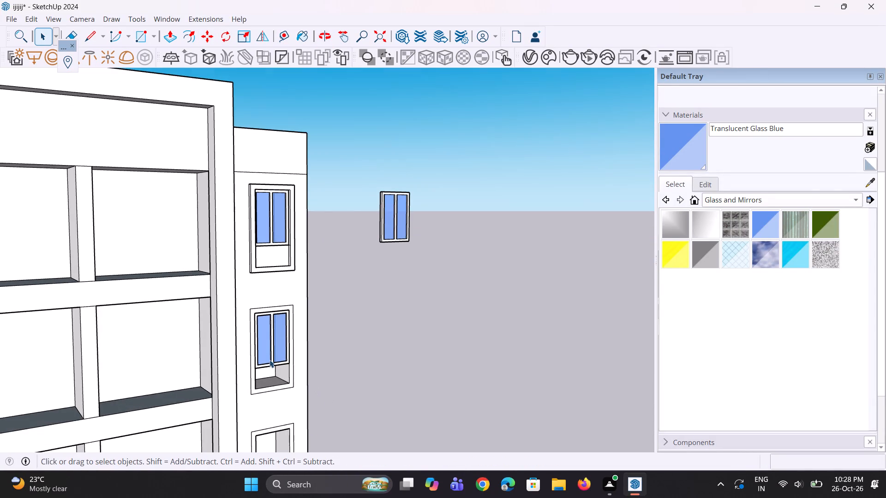
{"action": "left_click", "coordinate": [269, 360]}
{"action": "scroll", "coordinate": [269, 360], "scroll_direction": "up", "scroll_amount": 16}
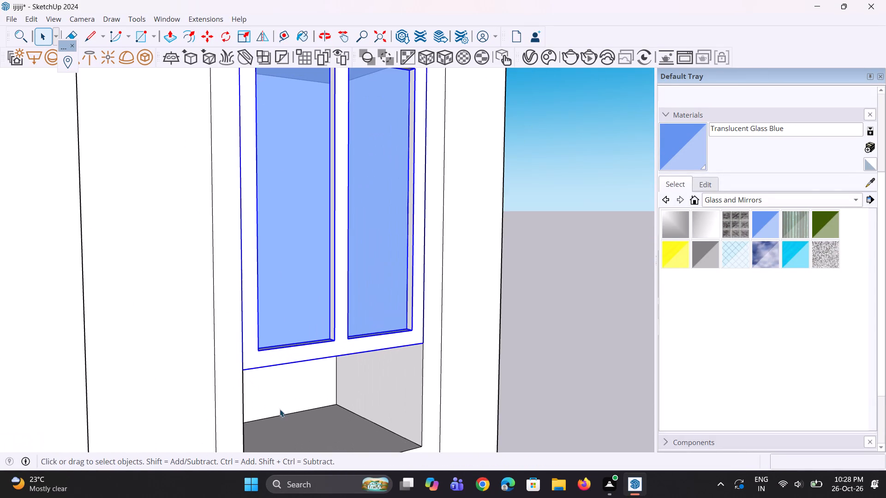
{"action": "scroll", "coordinate": [287, 413], "scroll_direction": "up", "scroll_amount": 1}
{"action": "middle_click_drag", "start_coordinate": [287, 413], "coordinate": [162, 357]}
{"action": "key", "text": "l"}
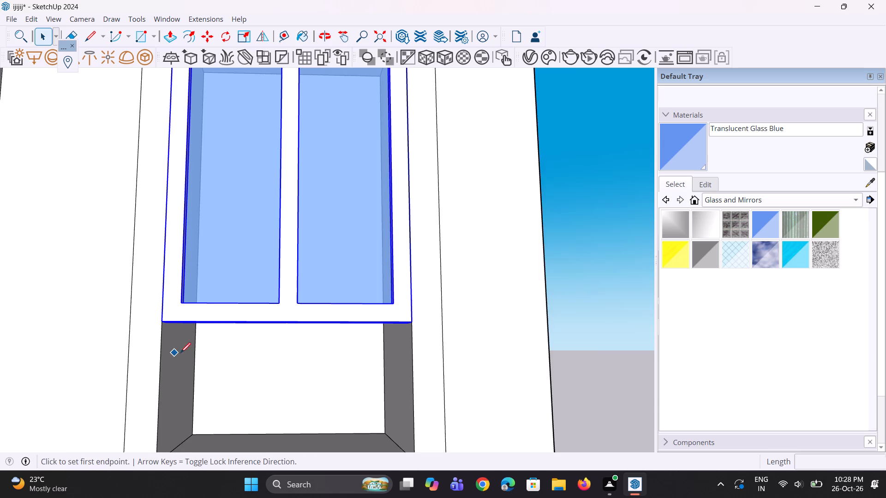
{"action": "scroll", "coordinate": [182, 352], "scroll_direction": "up", "scroll_amount": 2}
{"action": "left_click", "coordinate": [198, 327]}
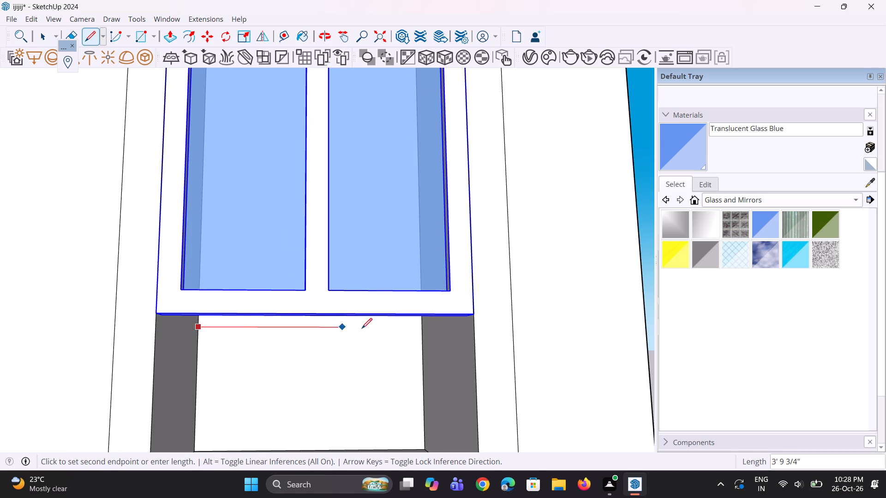
{"action": "left_click", "coordinate": [422, 325]}
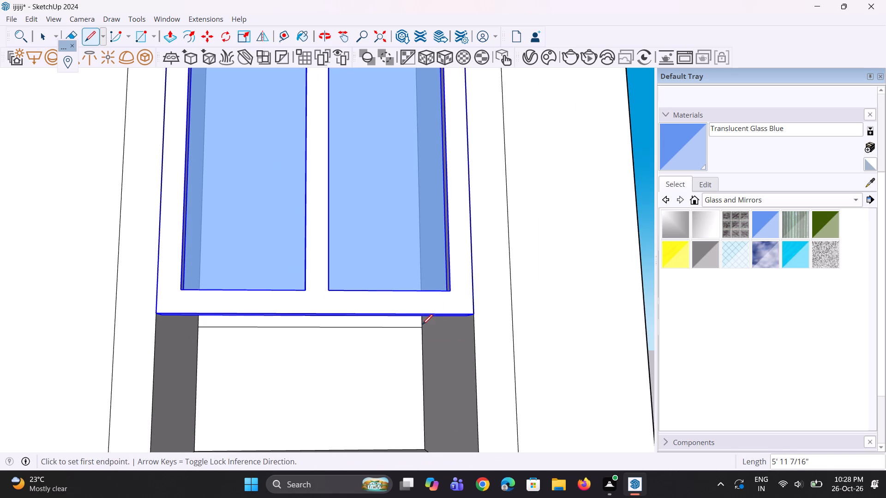
Pull the second recess's lower back face forward 4' 10 3/8", and raise its top to the window's underside.
{"action": "key", "text": "p"}
{"action": "left_click", "coordinate": [368, 358]}
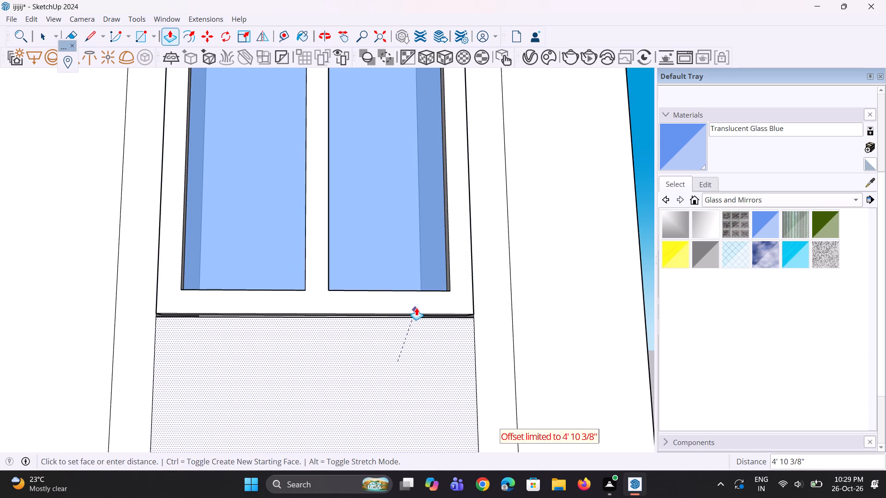
{"action": "left_click", "coordinate": [416, 308]}
{"action": "middle_click_drag", "start_coordinate": [353, 298], "coordinate": [353, 365]}
{"action": "scroll", "coordinate": [358, 352], "scroll_direction": "up", "scroll_amount": 6}
{"action": "left_click", "coordinate": [380, 331]}
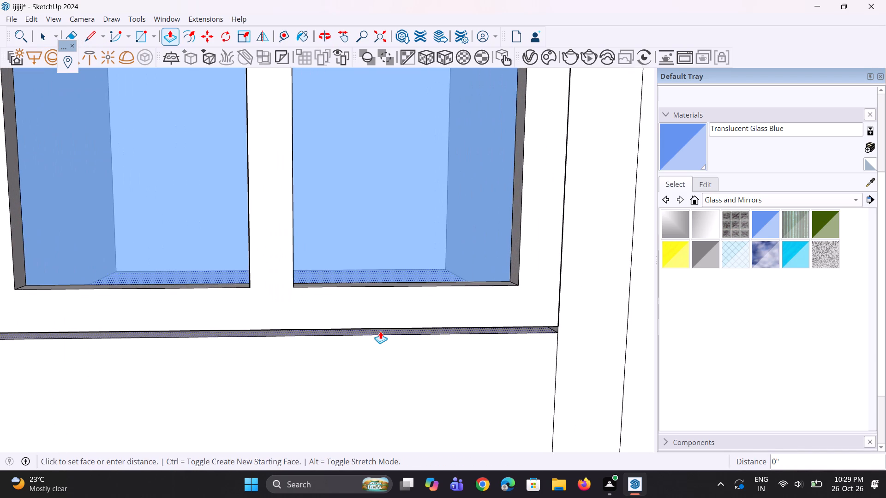
{"action": "left_click", "coordinate": [386, 326]}
Pull the border around the second window outward from the wall by about 3 7/8".
{"action": "scroll", "coordinate": [396, 320], "scroll_direction": "down", "scroll_amount": 10}
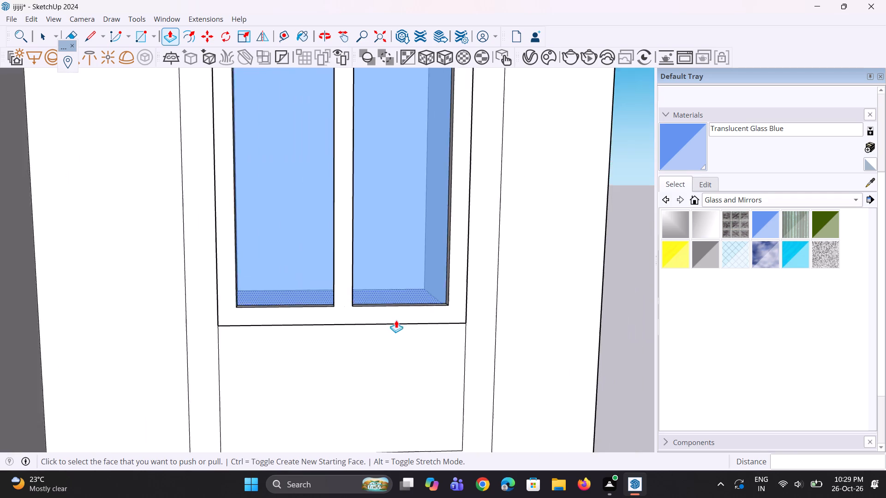
{"action": "scroll", "coordinate": [396, 320], "scroll_direction": "down", "scroll_amount": 1}
{"action": "middle_click_drag", "start_coordinate": [326, 355], "coordinate": [337, 358]}
{"action": "left_click", "coordinate": [248, 383]}
{"action": "left_click", "coordinate": [256, 387]}
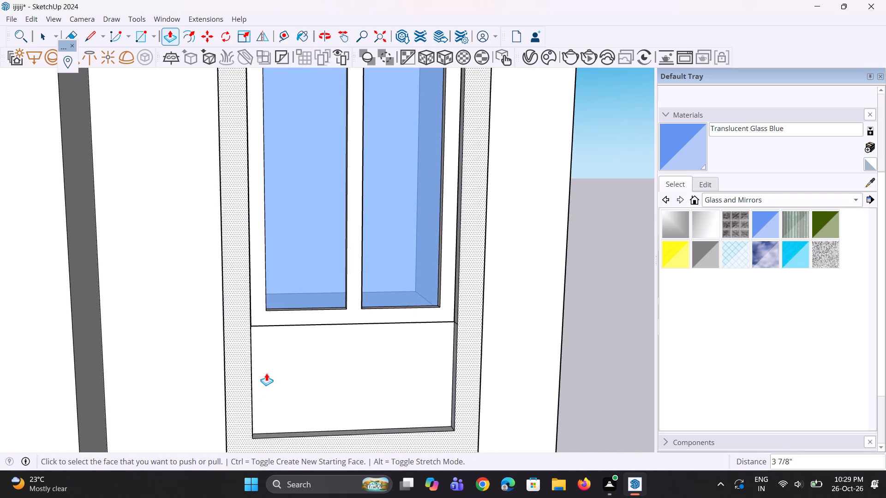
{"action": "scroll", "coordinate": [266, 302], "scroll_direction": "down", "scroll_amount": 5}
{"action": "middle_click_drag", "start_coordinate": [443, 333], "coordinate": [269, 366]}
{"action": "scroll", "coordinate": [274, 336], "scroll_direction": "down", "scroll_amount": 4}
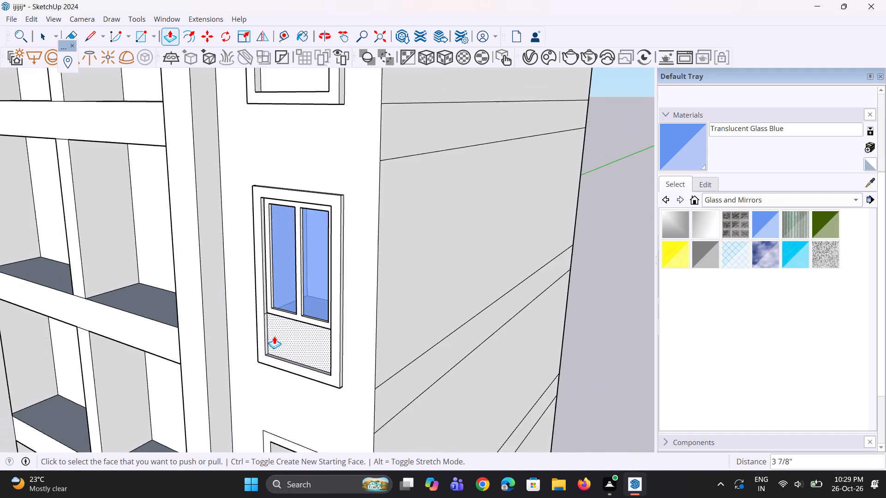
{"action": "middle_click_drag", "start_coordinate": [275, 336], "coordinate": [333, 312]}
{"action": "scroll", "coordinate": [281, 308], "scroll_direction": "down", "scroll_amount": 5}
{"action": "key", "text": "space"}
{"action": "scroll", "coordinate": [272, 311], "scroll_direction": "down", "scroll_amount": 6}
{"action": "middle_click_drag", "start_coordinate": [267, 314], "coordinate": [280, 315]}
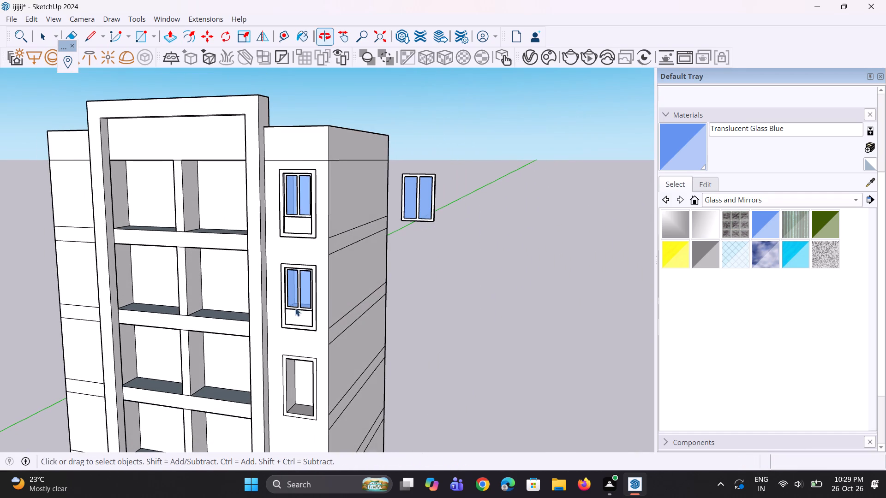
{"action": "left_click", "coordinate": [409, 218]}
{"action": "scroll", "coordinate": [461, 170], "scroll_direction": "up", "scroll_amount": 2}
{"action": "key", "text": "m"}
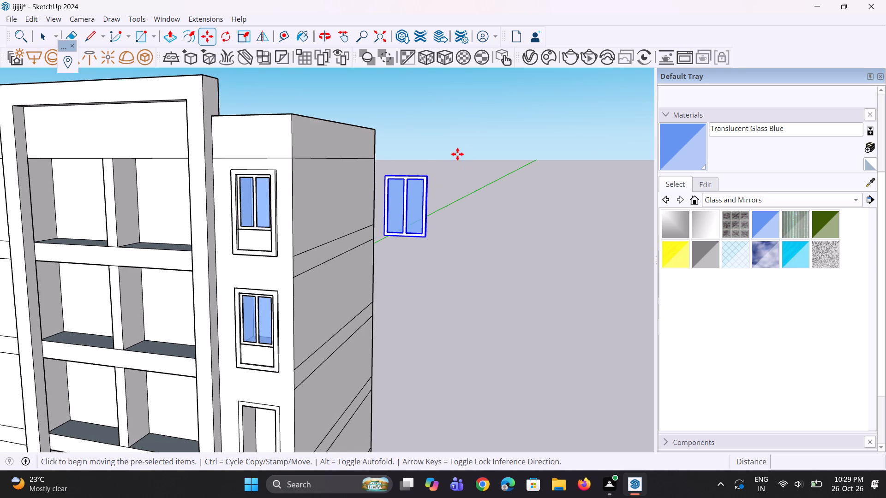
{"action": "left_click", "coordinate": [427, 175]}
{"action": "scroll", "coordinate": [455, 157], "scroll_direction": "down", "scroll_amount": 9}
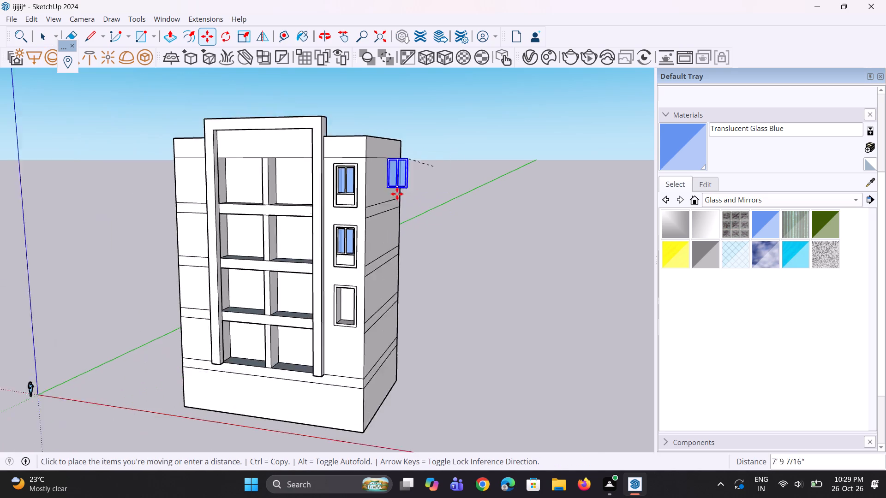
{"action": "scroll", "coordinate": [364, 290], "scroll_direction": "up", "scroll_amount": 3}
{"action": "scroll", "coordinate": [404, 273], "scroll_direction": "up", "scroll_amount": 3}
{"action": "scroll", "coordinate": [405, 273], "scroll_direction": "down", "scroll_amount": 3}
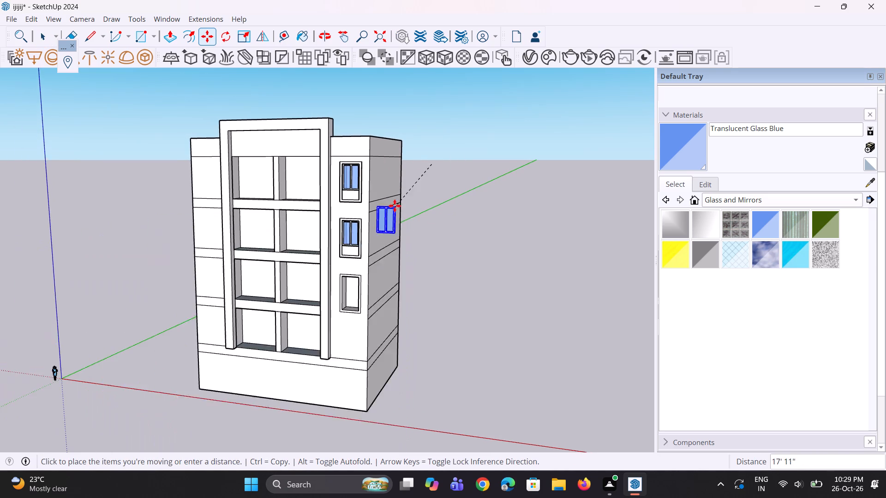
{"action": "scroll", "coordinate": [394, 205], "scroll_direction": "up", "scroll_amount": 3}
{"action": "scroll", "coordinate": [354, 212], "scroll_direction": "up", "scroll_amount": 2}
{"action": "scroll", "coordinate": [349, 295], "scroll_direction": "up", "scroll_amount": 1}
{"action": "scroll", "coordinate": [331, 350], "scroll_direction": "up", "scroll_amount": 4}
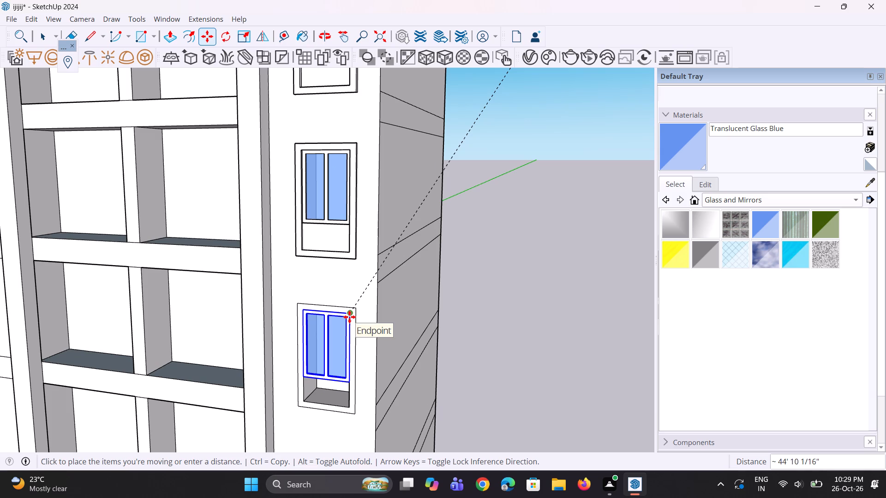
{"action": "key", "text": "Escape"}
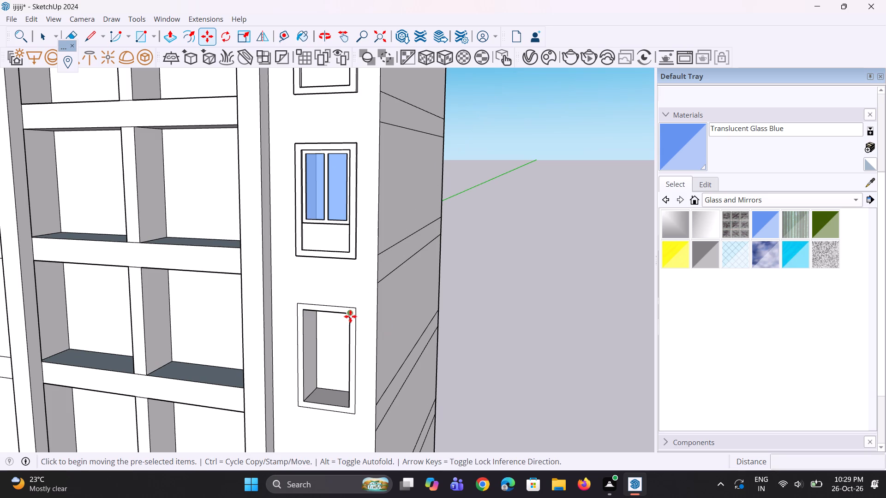
Undo the outward pull of the second window's border and the last raising of its lower panel's top.
{"action": "key", "text": "ctrl+z"}
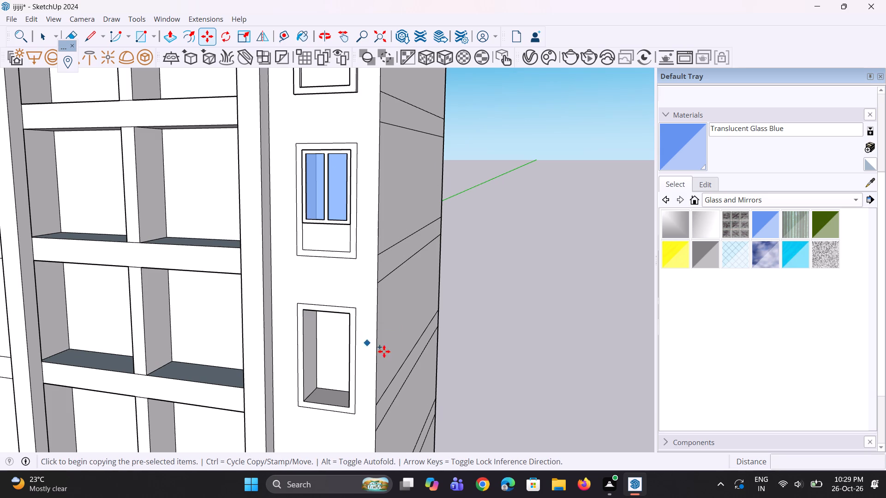
{"action": "scroll", "coordinate": [386, 349], "scroll_direction": "down", "scroll_amount": 6}
{"action": "middle_click_drag", "start_coordinate": [386, 349], "coordinate": [435, 328]}
{"action": "key", "text": "space"}
{"action": "scroll", "coordinate": [376, 344], "scroll_direction": "up", "scroll_amount": 1}
{"action": "key", "text": "ctrl+z"}
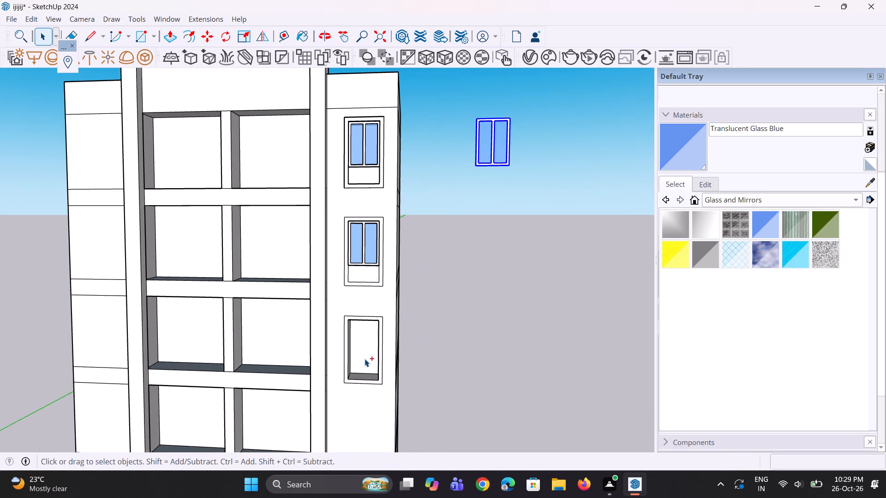
Raise the top of the second opening's lower panel by about 13/16" to meet the glass window's underside.
{"action": "scroll", "coordinate": [359, 346], "scroll_direction": "down", "scroll_amount": 3}
{"action": "middle_click_drag", "start_coordinate": [361, 343], "coordinate": [286, 328]}
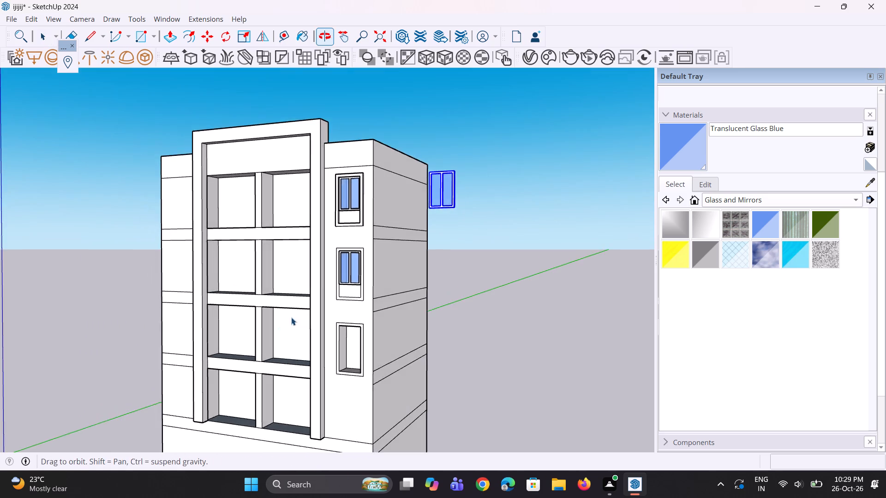
{"action": "scroll", "coordinate": [332, 267], "scroll_direction": "up", "scroll_amount": 17}
{"action": "middle_click_drag", "start_coordinate": [377, 334], "coordinate": [384, 347]}
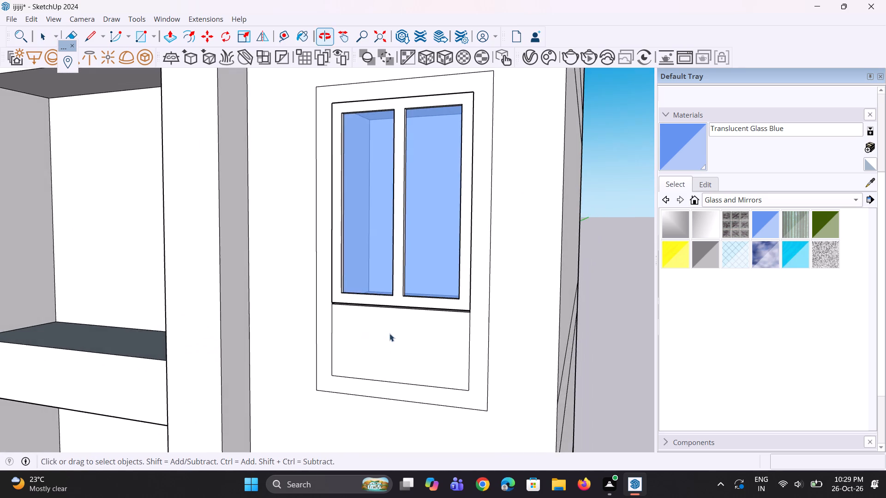
{"action": "scroll", "coordinate": [411, 314], "scroll_direction": "up", "scroll_amount": 11}
{"action": "key", "text": "p"}
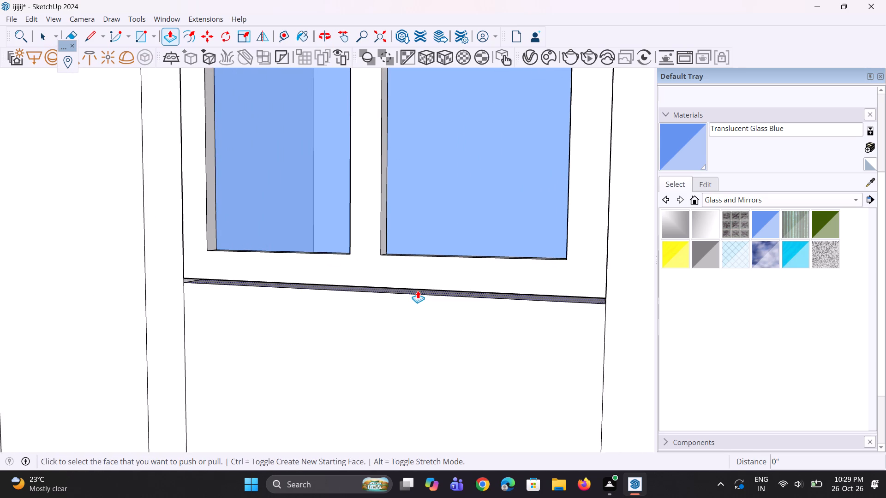
{"action": "left_click", "coordinate": [418, 291]}
{"action": "left_click", "coordinate": [431, 287]}
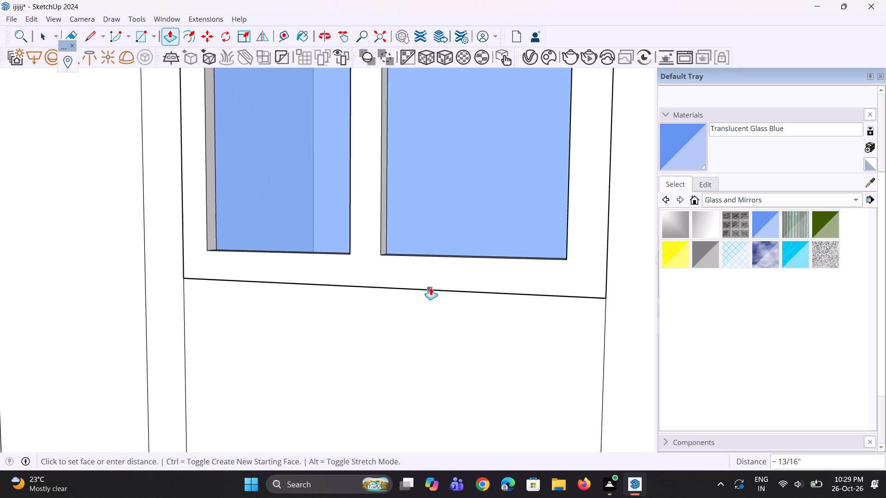
Pull the third recess's back face forward until it is flush with the surrounding wall.
{"action": "scroll", "coordinate": [278, 280], "scroll_direction": "down", "scroll_amount": 18}
{"action": "scroll", "coordinate": [234, 272], "scroll_direction": "down", "scroll_amount": 5}
{"action": "middle_click", "coordinate": [234, 272]}
{"action": "middle_click_drag", "start_coordinate": [204, 335], "coordinate": [257, 317]}
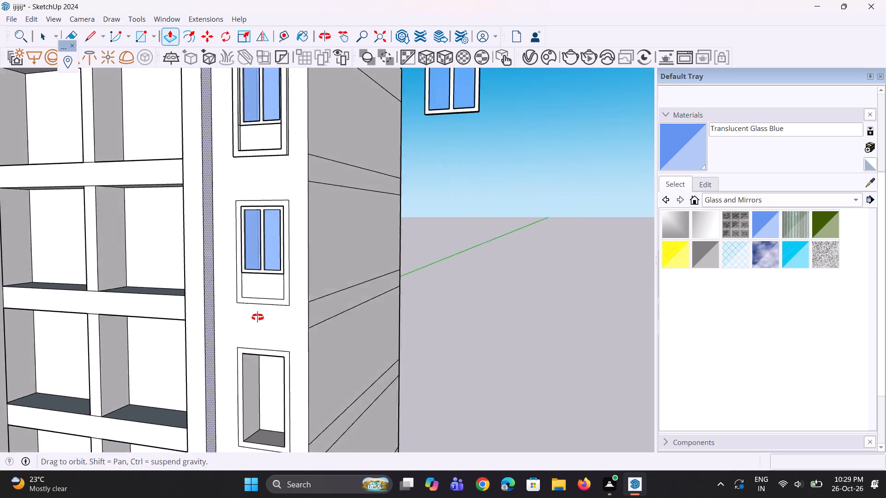
{"action": "middle_click_drag", "start_coordinate": [257, 317], "coordinate": [267, 302]}
{"action": "scroll", "coordinate": [260, 248], "scroll_direction": "down", "scroll_amount": 5}
{"action": "left_click", "coordinate": [275, 329]}
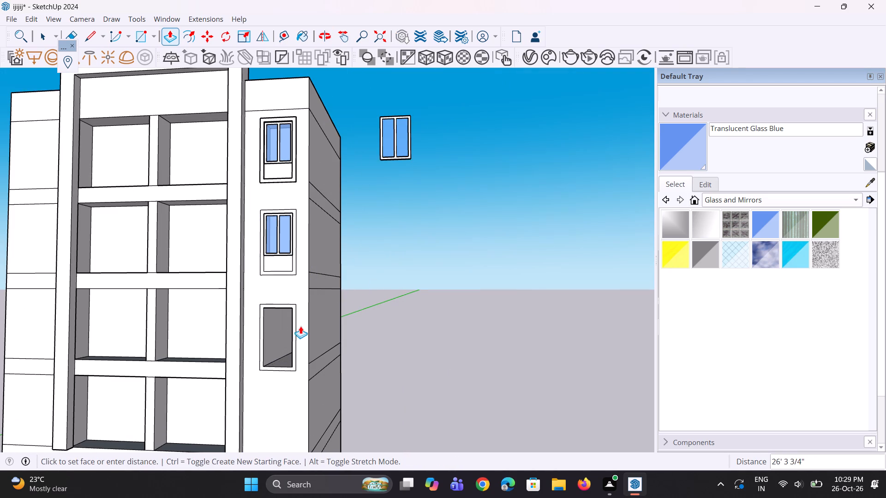
{"action": "left_click", "coordinate": [305, 304]}
{"action": "middle_click_drag", "start_coordinate": [257, 323], "coordinate": [270, 327]}
{"action": "type", "text": "v"}
{"action": "key", "text": "space"}
{"action": "key", "text": "space"}
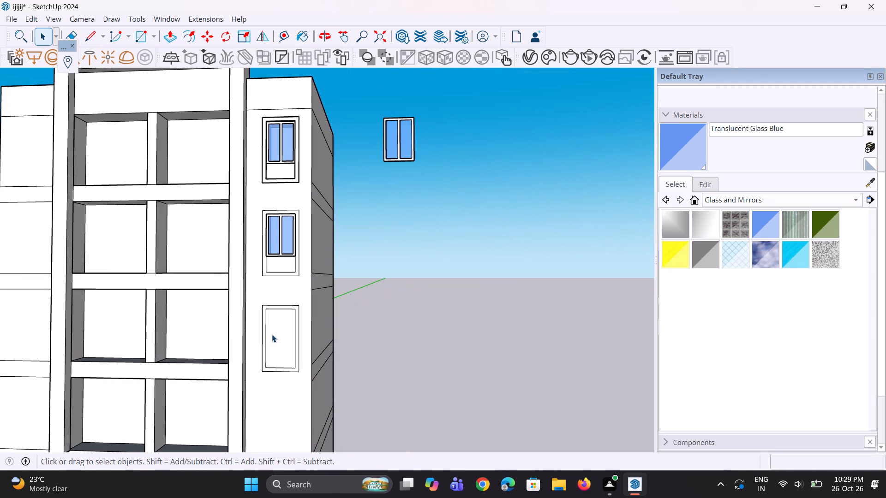
Copy the third opening's flat inner rectangle and border about 53' 6 1/8" across to the opposite side wall.
{"action": "left_click", "coordinate": [272, 334]}
{"action": "scroll", "coordinate": [267, 325], "scroll_direction": "up", "scroll_amount": 3}
{"action": "left_click", "coordinate": [264, 319], "text": "ctrl"}
{"action": "scroll", "coordinate": [267, 326], "scroll_direction": "up", "scroll_amount": 1}
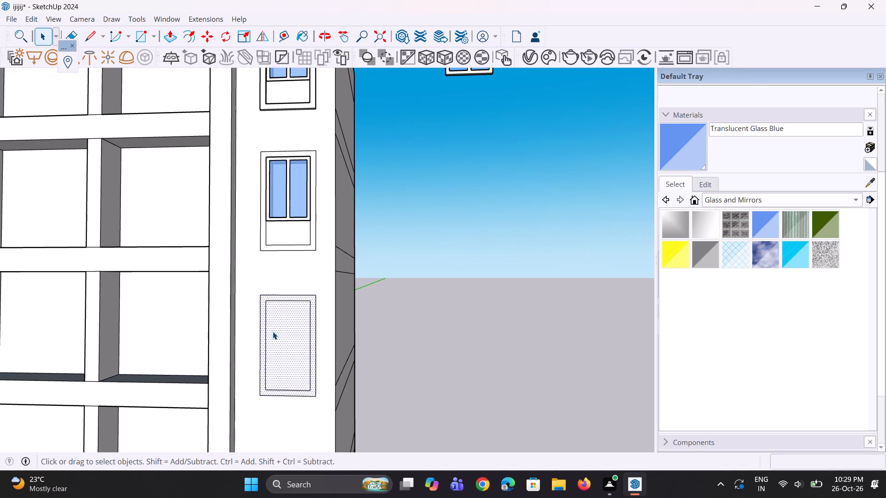
{"action": "key", "text": "m"}
{"action": "left_click", "coordinate": [317, 395]}
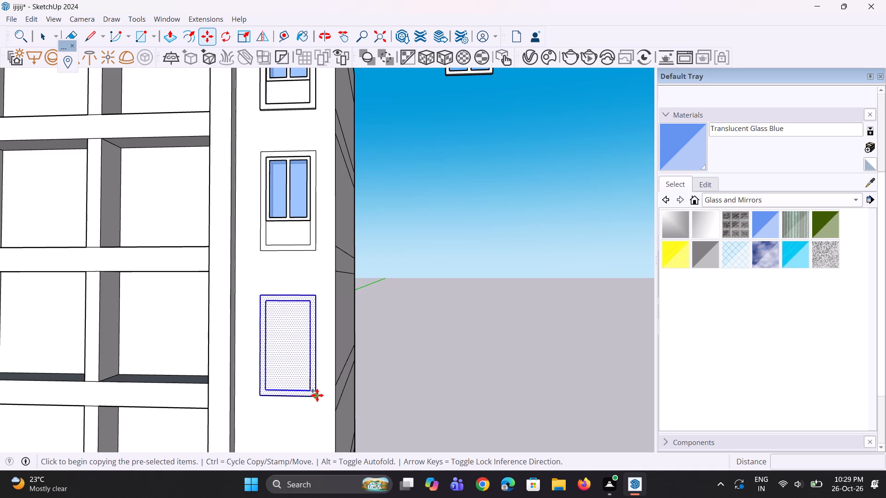
{"action": "scroll", "coordinate": [350, 374], "scroll_direction": "down", "scroll_amount": 9}
{"action": "scroll", "coordinate": [170, 422], "scroll_direction": "up", "scroll_amount": 5}
{"action": "scroll", "coordinate": [205, 337], "scroll_direction": "up", "scroll_amount": 1}
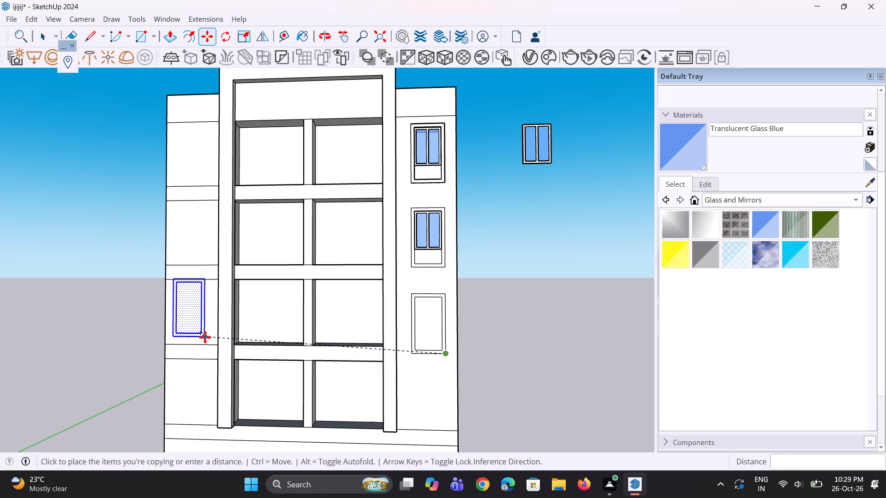
{"action": "scroll", "coordinate": [204, 343], "scroll_direction": "up", "scroll_amount": 3}
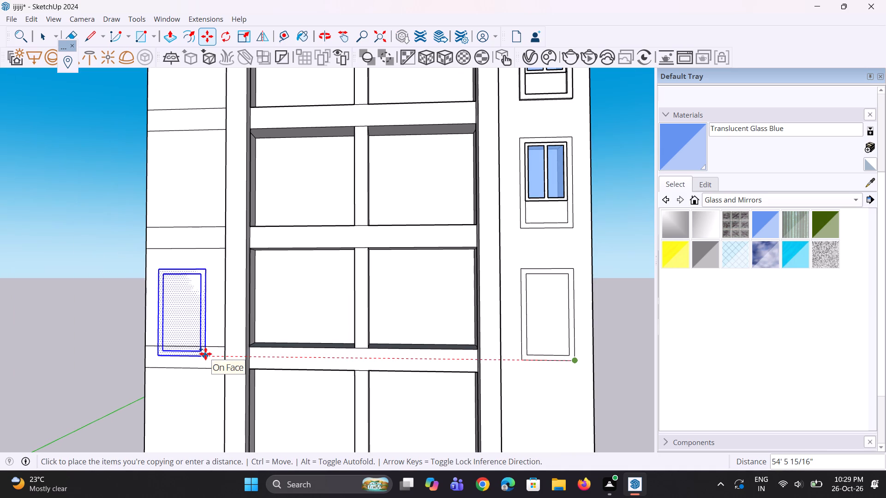
{"action": "scroll", "coordinate": [205, 354], "scroll_direction": "down", "scroll_amount": 2}
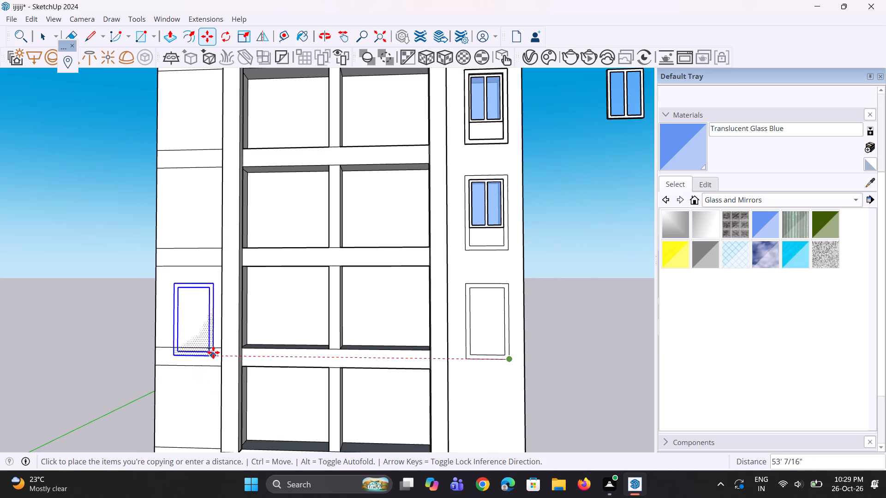
{"action": "left_click", "coordinate": [211, 343]}
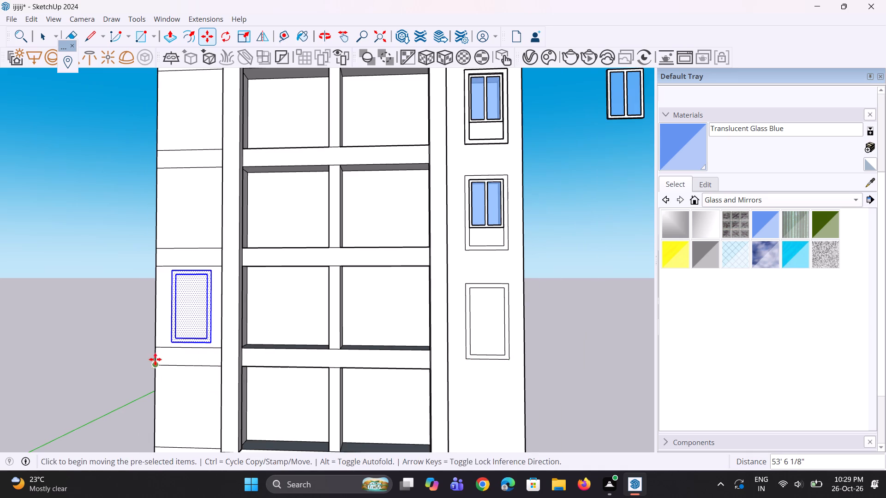
{"action": "key", "text": "space"}
{"action": "key", "text": "space"}
{"action": "left_click", "coordinate": [67, 362]}
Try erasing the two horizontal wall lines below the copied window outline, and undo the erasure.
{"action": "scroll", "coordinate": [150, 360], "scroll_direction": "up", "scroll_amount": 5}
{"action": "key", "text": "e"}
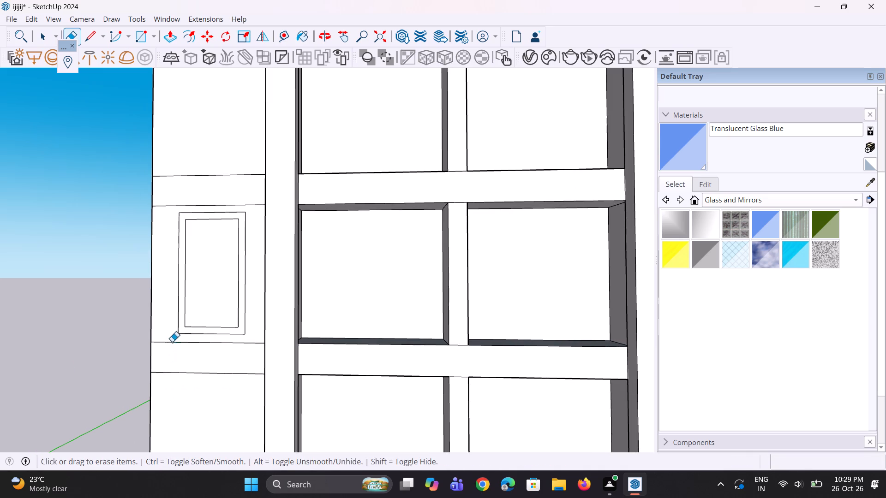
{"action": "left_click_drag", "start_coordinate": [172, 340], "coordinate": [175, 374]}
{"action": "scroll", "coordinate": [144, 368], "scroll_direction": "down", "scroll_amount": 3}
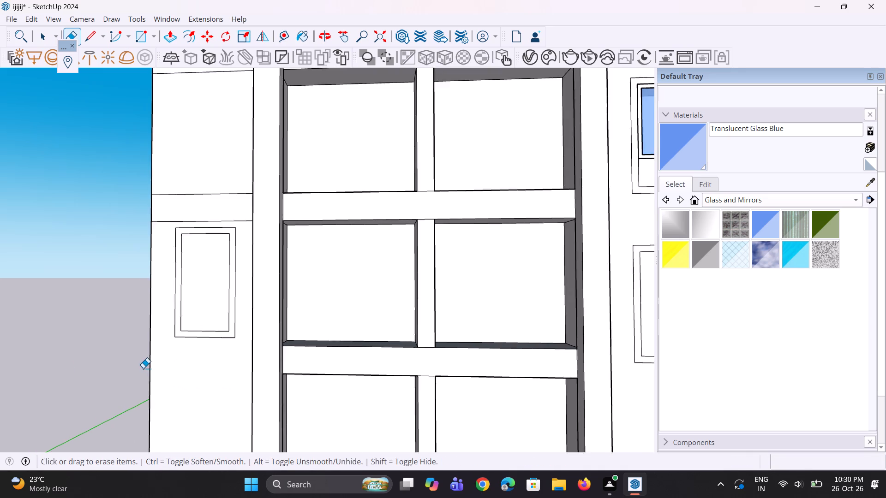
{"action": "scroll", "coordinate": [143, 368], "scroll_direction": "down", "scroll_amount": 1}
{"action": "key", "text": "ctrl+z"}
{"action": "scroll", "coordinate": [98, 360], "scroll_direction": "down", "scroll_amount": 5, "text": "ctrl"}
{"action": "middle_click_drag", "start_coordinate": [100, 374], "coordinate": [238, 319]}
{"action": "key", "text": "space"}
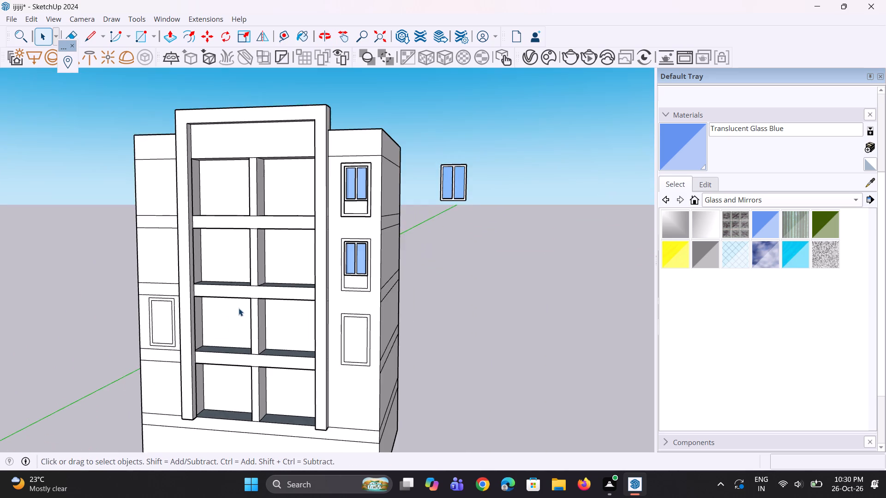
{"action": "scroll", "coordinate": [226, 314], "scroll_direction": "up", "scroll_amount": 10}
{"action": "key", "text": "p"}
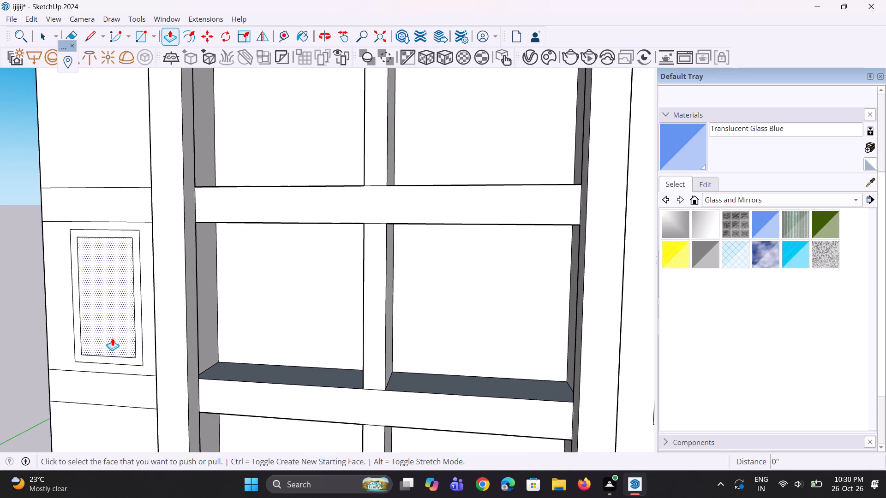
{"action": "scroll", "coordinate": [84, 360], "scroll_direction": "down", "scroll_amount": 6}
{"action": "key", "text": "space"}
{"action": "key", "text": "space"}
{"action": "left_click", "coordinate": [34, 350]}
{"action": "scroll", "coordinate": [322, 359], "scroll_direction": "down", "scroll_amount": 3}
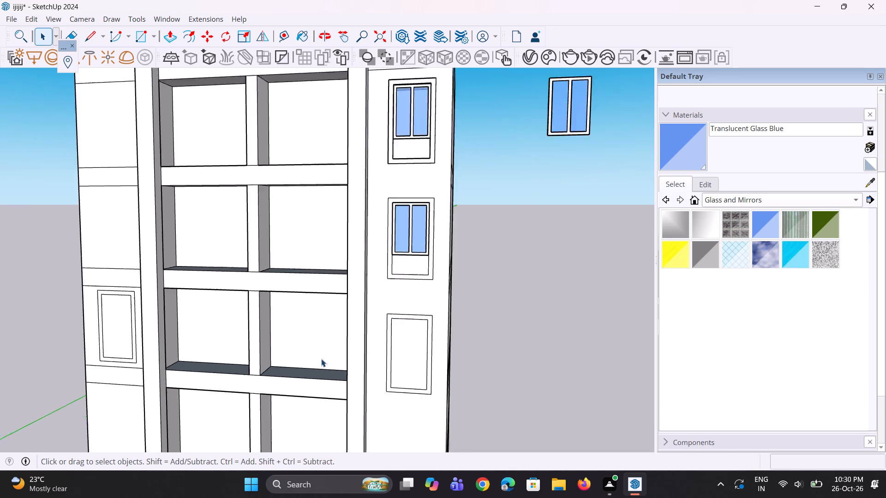
Push the third opening's inner rectangle into the wall below the two glazed windows to form a recess again.
{"action": "scroll", "coordinate": [321, 359], "scroll_direction": "down", "scroll_amount": 2}
{"action": "scroll", "coordinate": [377, 377], "scroll_direction": "up", "scroll_amount": 3}
{"action": "key", "text": "p"}
{"action": "left_click", "coordinate": [382, 371]}
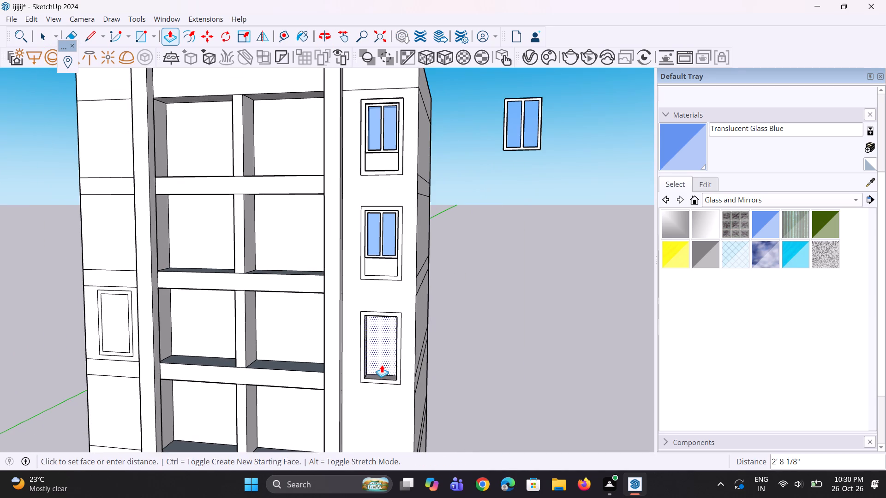
{"action": "left_click", "coordinate": [382, 362]}
{"action": "middle_click_drag", "start_coordinate": [340, 372], "coordinate": [381, 339]}
{"action": "key", "text": "space"}
{"action": "key", "text": "space"}
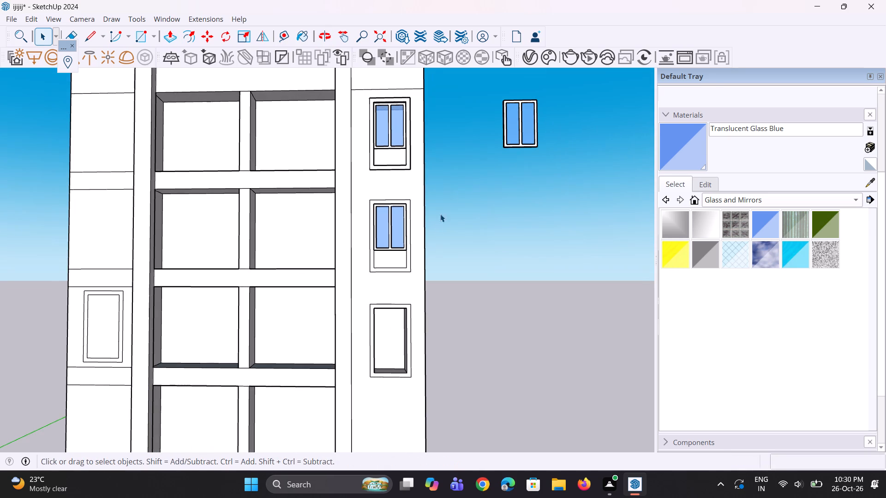
Copy the freestanding two-pane glass window group into the third opening, matching their upper outer corners.
{"action": "left_click", "coordinate": [498, 138]}
{"action": "left_click", "coordinate": [513, 147]}
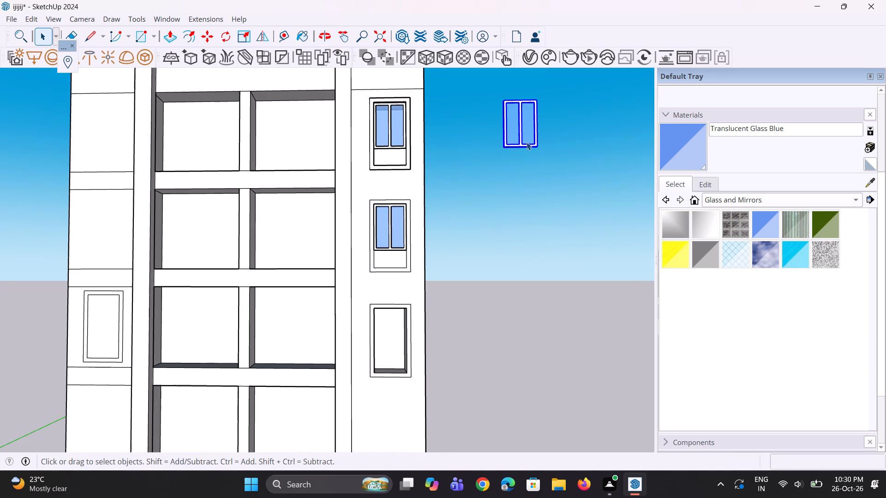
{"action": "key", "text": "m"}
{"action": "left_click", "coordinate": [544, 99]}
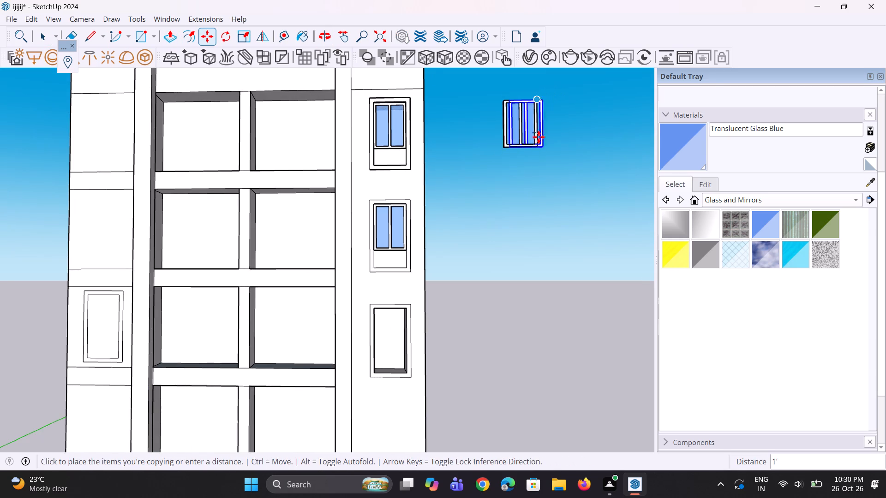
{"action": "scroll", "coordinate": [420, 342], "scroll_direction": "up", "scroll_amount": 5}
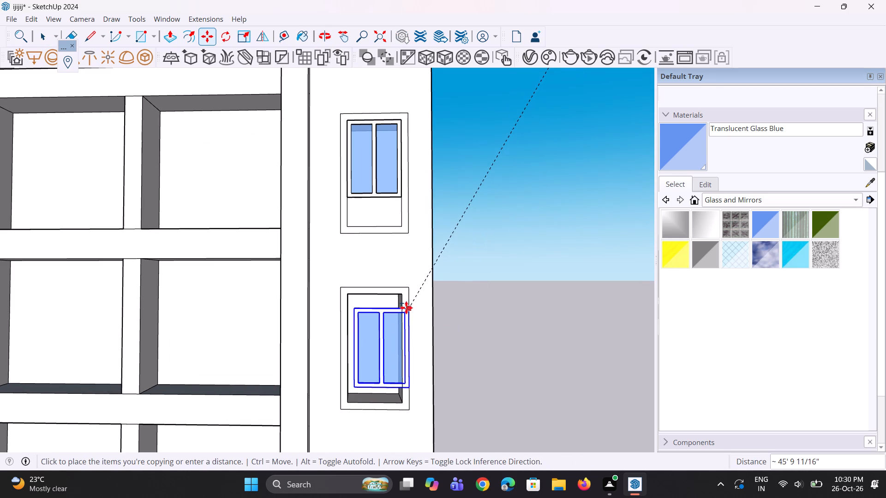
{"action": "left_click", "coordinate": [404, 298]}
{"action": "key", "text": "space"}
{"action": "key", "text": "space"}
Draw a horizontal line about 5' 11 7/16" long across the third recess's back face, just below its glass window.
{"action": "scroll", "coordinate": [372, 394], "scroll_direction": "up", "scroll_amount": 1}
{"action": "middle_click_drag", "start_coordinate": [372, 394], "coordinate": [375, 345]}
{"action": "scroll", "coordinate": [365, 363], "scroll_direction": "up", "scroll_amount": 2}
{"action": "key", "text": "l"}
{"action": "scroll", "coordinate": [358, 373], "scroll_direction": "up", "scroll_amount": 1}
{"action": "middle_click_drag", "start_coordinate": [358, 373], "coordinate": [330, 403]}
{"action": "scroll", "coordinate": [348, 363], "scroll_direction": "up", "scroll_amount": 1}
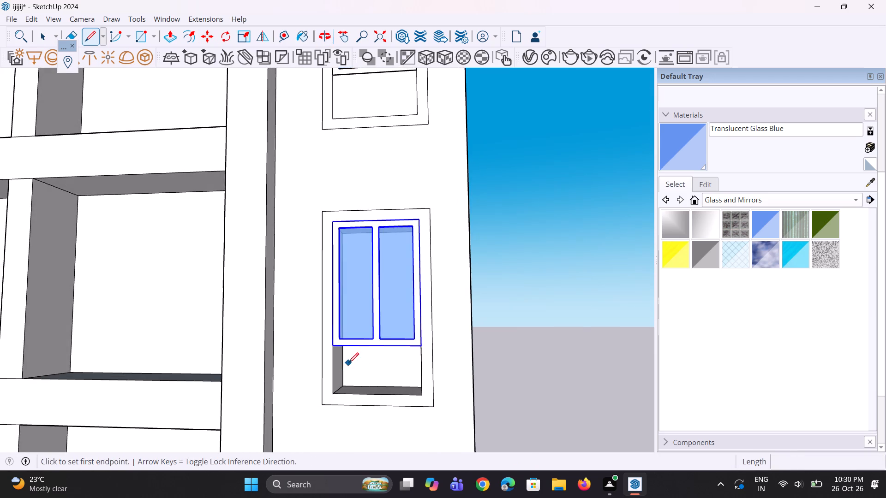
{"action": "scroll", "coordinate": [348, 363], "scroll_direction": "up", "scroll_amount": 4}
{"action": "left_click", "coordinate": [340, 353]}
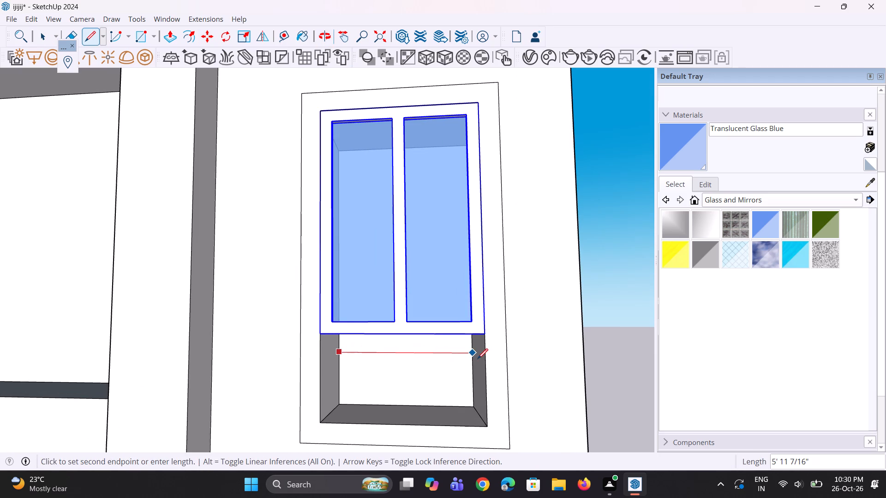
{"action": "left_click", "coordinate": [477, 357]}
Fill the third recess below its window with a panel flush with the wall, extending its top face to the window's underside.
{"action": "key", "text": "p"}
{"action": "left_click", "coordinate": [409, 375]}
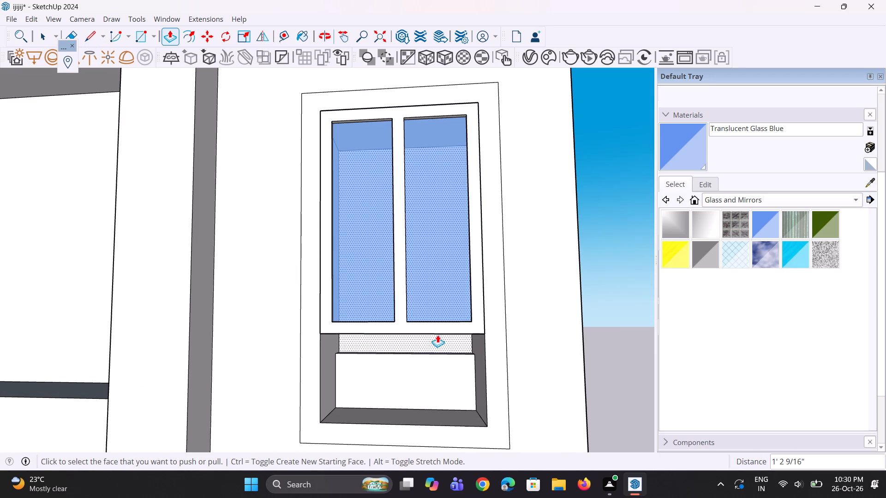
{"action": "left_click", "coordinate": [442, 361]}
{"action": "left_click", "coordinate": [469, 326]}
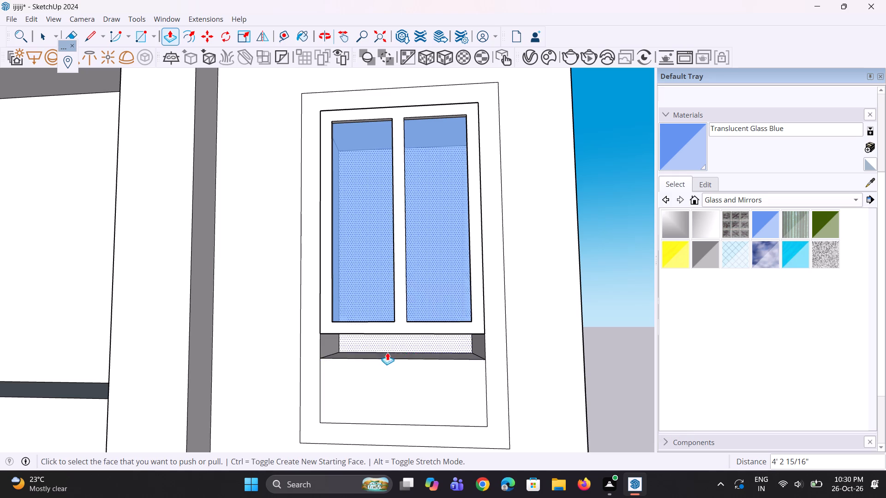
{"action": "scroll", "coordinate": [377, 353], "scroll_direction": "up", "scroll_amount": 1}
{"action": "middle_click_drag", "start_coordinate": [380, 369], "coordinate": [384, 387]}
{"action": "left_click", "coordinate": [388, 356]}
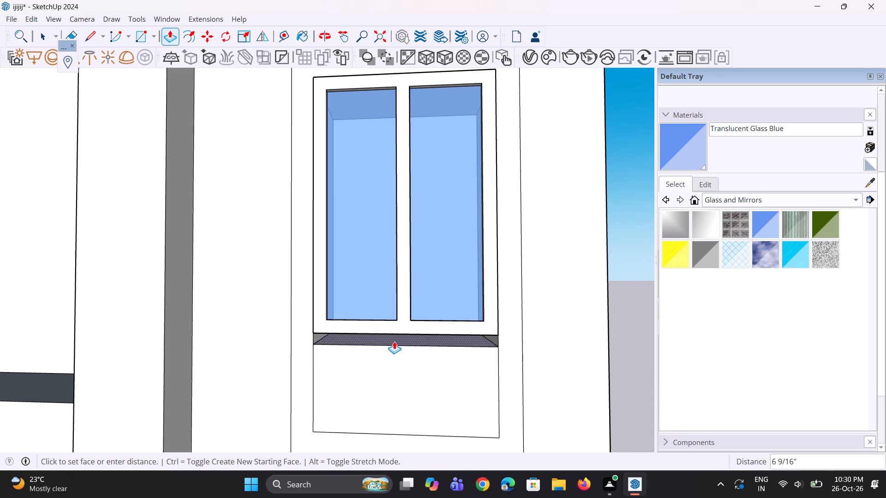
{"action": "left_click", "coordinate": [410, 335]}
Pull the outer border of the third opening outward from the wall by about 1' 1/8".
{"action": "scroll", "coordinate": [392, 351], "scroll_direction": "up", "scroll_amount": 1}
{"action": "middle_click_drag", "start_coordinate": [388, 352], "coordinate": [378, 355]}
{"action": "scroll", "coordinate": [377, 355], "scroll_direction": "down", "scroll_amount": 5}
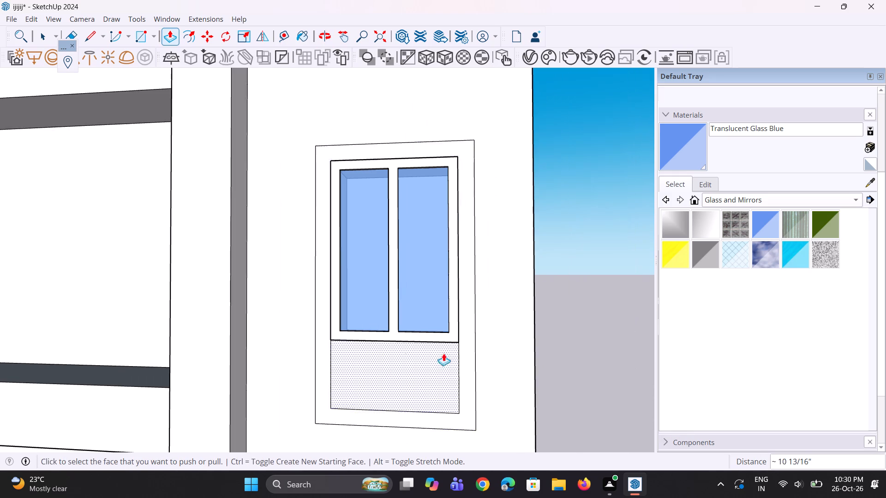
{"action": "left_click", "coordinate": [470, 353]}
{"action": "left_click", "coordinate": [467, 357]}
Repeat the same Push/Pull on the outer border around the middle window.
{"action": "scroll", "coordinate": [442, 348], "scroll_direction": "down", "scroll_amount": 5}
{"action": "middle_click_drag", "start_coordinate": [440, 342], "coordinate": [444, 374]}
{"action": "scroll", "coordinate": [444, 374], "scroll_direction": "up", "scroll_amount": 1}
{"action": "scroll", "coordinate": [391, 359], "scroll_direction": "down", "scroll_amount": 5}
{"action": "middle_click_drag", "start_coordinate": [401, 349], "coordinate": [424, 331]}
{"action": "scroll", "coordinate": [424, 331], "scroll_direction": "down", "scroll_amount": 6}
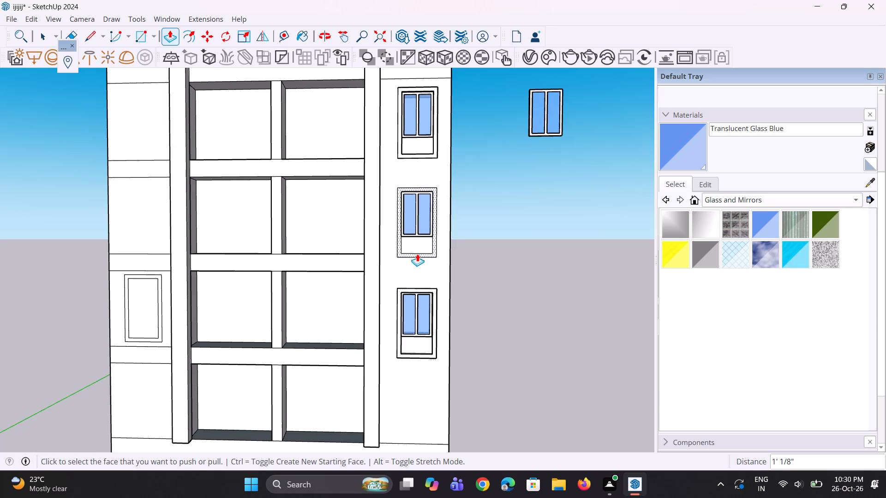
{"action": "scroll", "coordinate": [417, 251], "scroll_direction": "up", "scroll_amount": 3}
{"action": "double_click", "coordinate": [413, 258]}
Push/Pull the top window's outer border by about 5 3/16" to match the face of the middle window's border.
{"action": "middle_click_drag", "start_coordinate": [411, 302], "coordinate": [329, 338]}
{"action": "scroll", "coordinate": [339, 341], "scroll_direction": "down", "scroll_amount": 5}
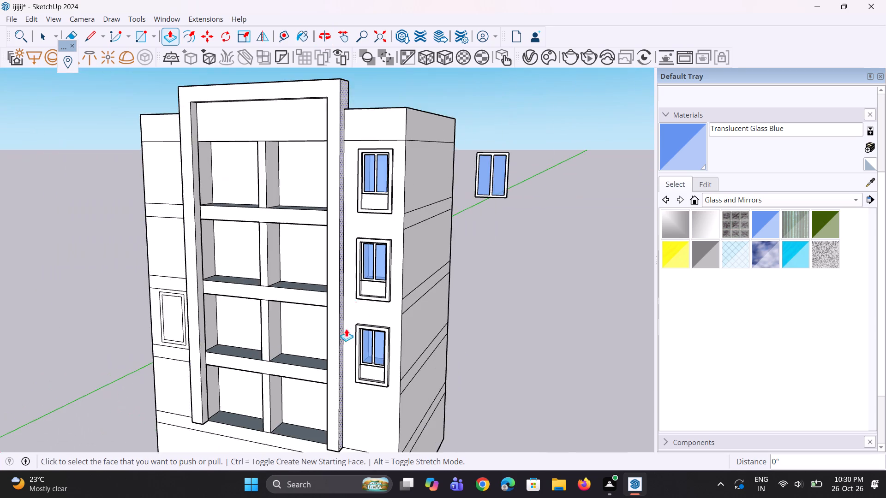
{"action": "scroll", "coordinate": [367, 242], "scroll_direction": "up", "scroll_amount": 9}
{"action": "scroll", "coordinate": [393, 250], "scroll_direction": "down", "scroll_amount": 5}
{"action": "scroll", "coordinate": [396, 265], "scroll_direction": "up", "scroll_amount": 2}
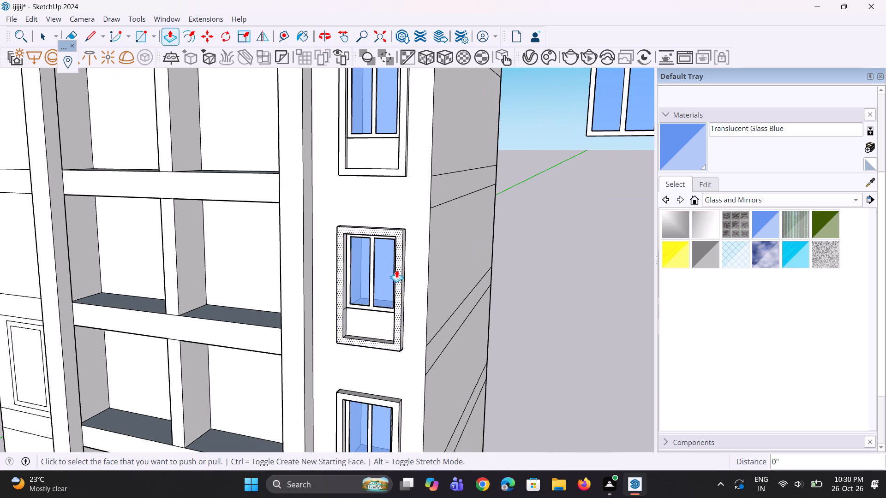
{"action": "left_click", "coordinate": [401, 170]}
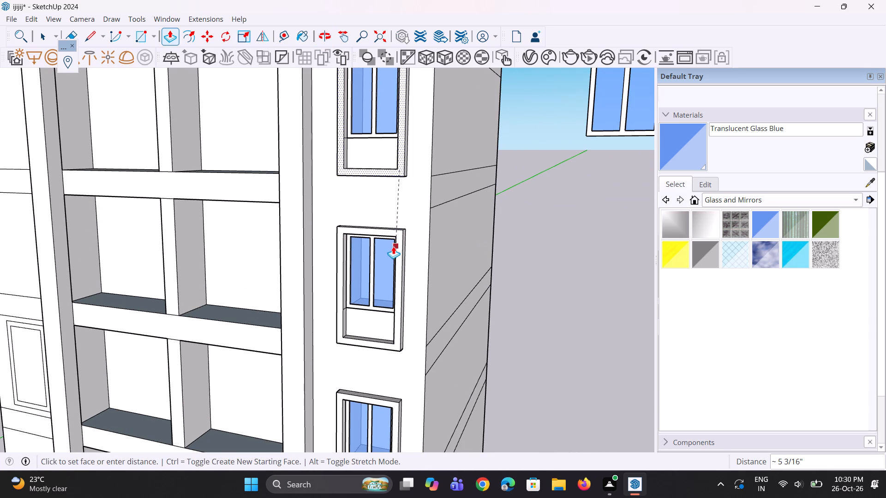
{"action": "left_click", "coordinate": [393, 246]}
Copy the double-rectangle opening outline on the wall left of the central frame about 18' 7/8" up to the floor above.
{"action": "scroll", "coordinate": [396, 256], "scroll_direction": "down", "scroll_amount": 5}
{"action": "middle_click_drag", "start_coordinate": [352, 288], "coordinate": [429, 259]}
{"action": "scroll", "coordinate": [430, 258], "scroll_direction": "down", "scroll_amount": 6}
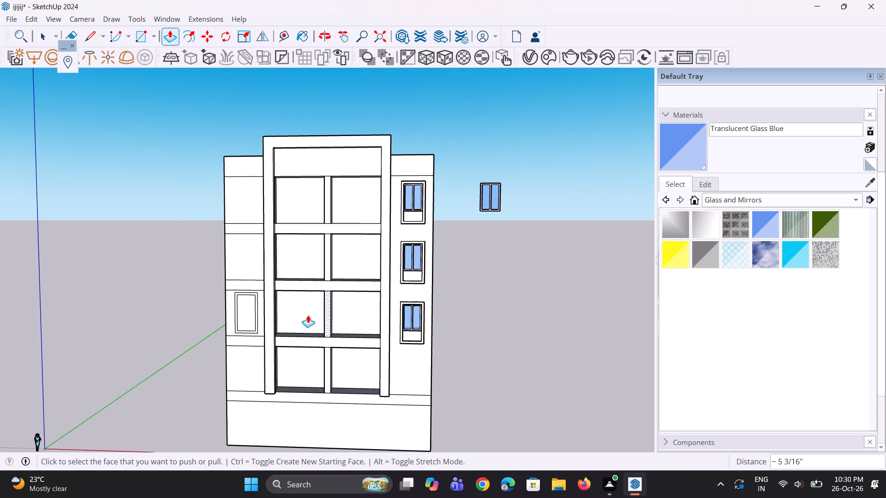
{"action": "scroll", "coordinate": [295, 326], "scroll_direction": "up", "scroll_amount": 3}
{"action": "key", "text": "space"}
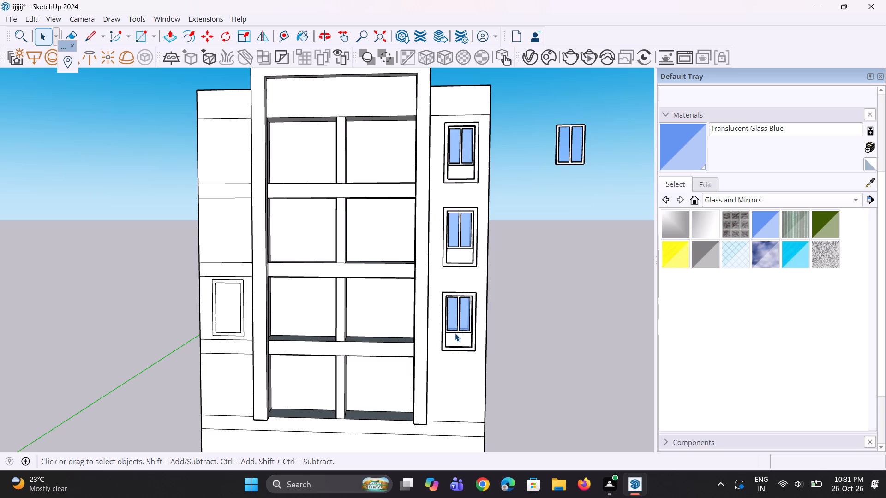
{"action": "scroll", "coordinate": [400, 306], "scroll_direction": "down", "scroll_amount": 4}
{"action": "scroll", "coordinate": [86, 146], "scroll_direction": "up", "scroll_amount": 1}
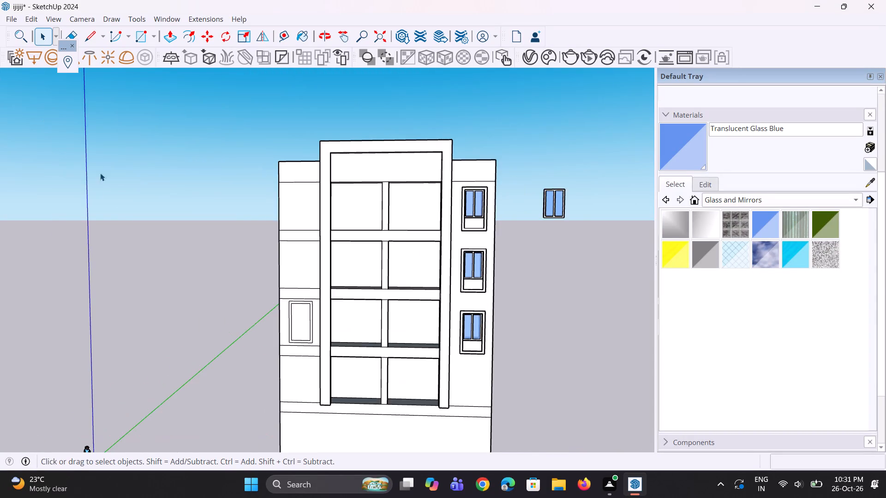
{"action": "scroll", "coordinate": [100, 173], "scroll_direction": "up", "scroll_amount": 2}
{"action": "scroll", "coordinate": [348, 304], "scroll_direction": "up", "scroll_amount": 3}
{"action": "left_click", "coordinate": [330, 375]}
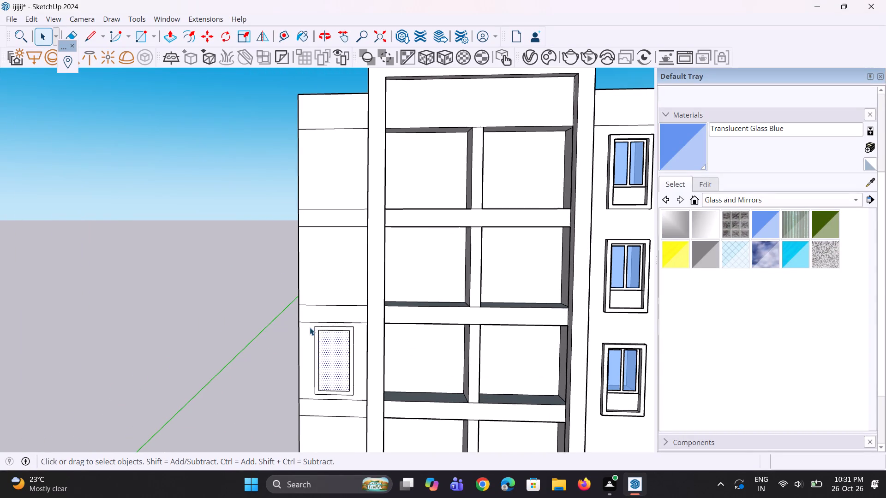
{"action": "scroll", "coordinate": [310, 327], "scroll_direction": "up", "scroll_amount": 6}
{"action": "left_click", "coordinate": [323, 337], "text": "ctrl"}
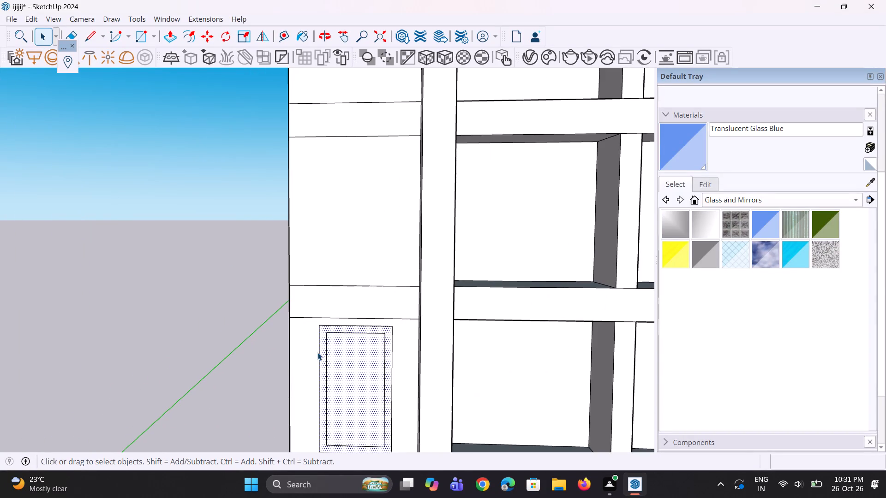
{"action": "key", "text": "m"}
{"action": "scroll", "coordinate": [309, 356], "scroll_direction": "down", "scroll_amount": 4}
{"action": "scroll", "coordinate": [373, 414], "scroll_direction": "up", "scroll_amount": 3}
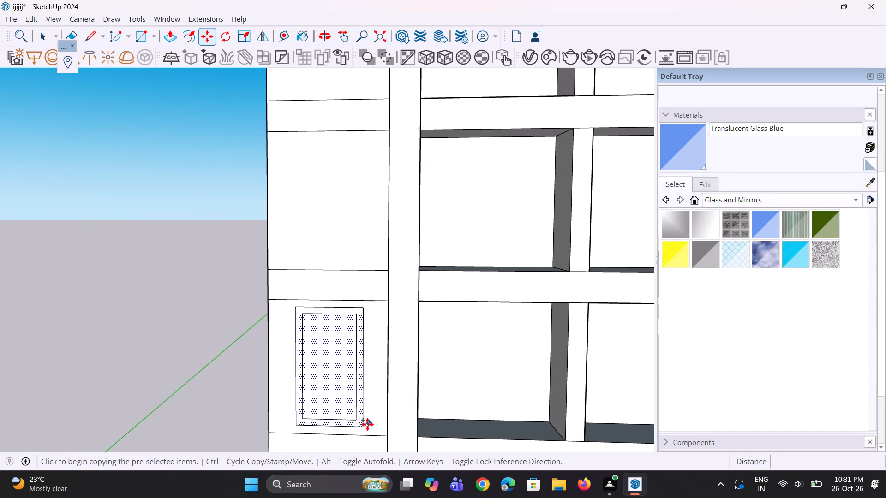
{"action": "left_click", "coordinate": [362, 427]}
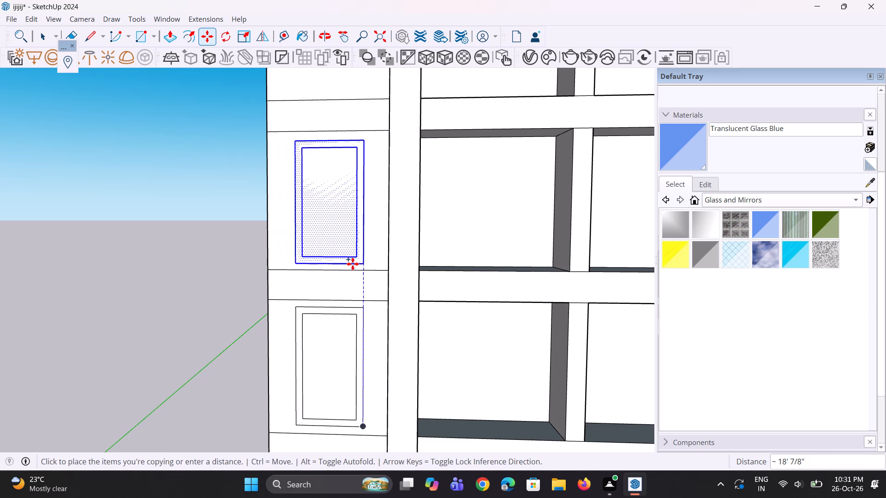
{"action": "left_click", "coordinate": [353, 264]}
Copy the new opening outline about 18' 7 1/4" up into the top floor bay of the same left wall.
{"action": "scroll", "coordinate": [330, 346], "scroll_direction": "down", "scroll_amount": 10}
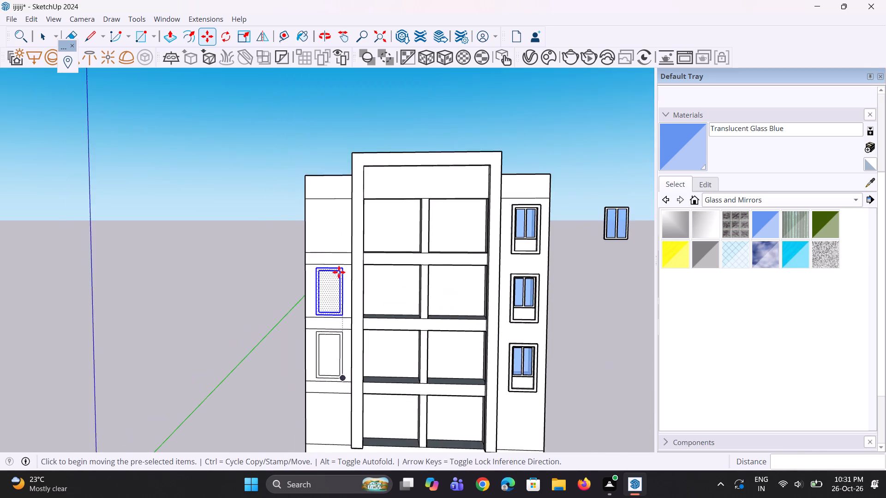
{"action": "scroll", "coordinate": [339, 270], "scroll_direction": "up", "scroll_amount": 5}
{"action": "key", "text": "m"}
{"action": "scroll", "coordinate": [331, 337], "scroll_direction": "up", "scroll_amount": 1}
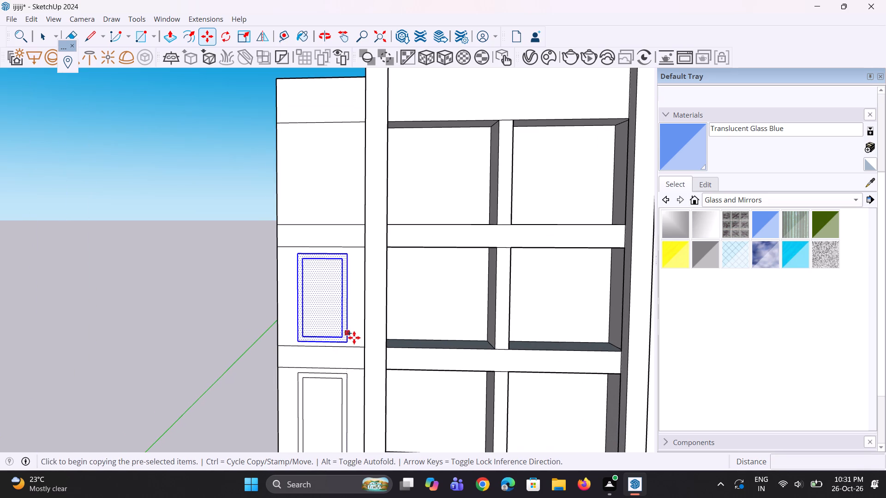
{"action": "left_click", "coordinate": [349, 343]}
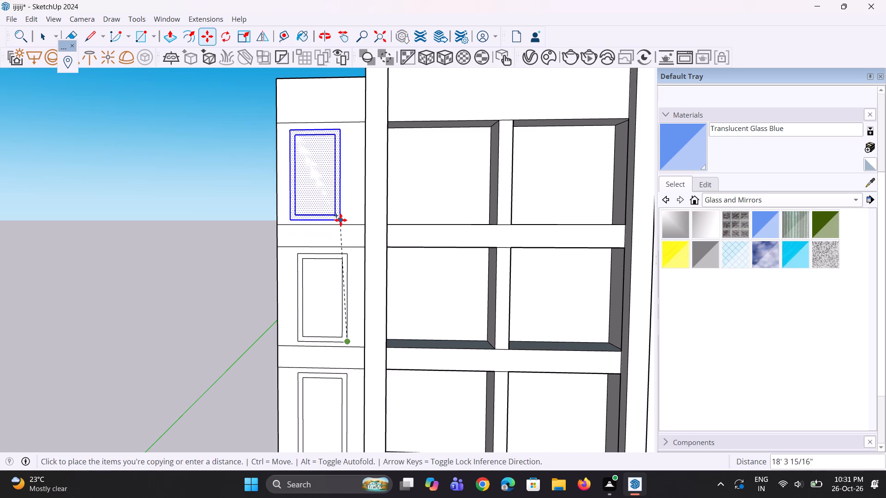
{"action": "left_click", "coordinate": [341, 218]}
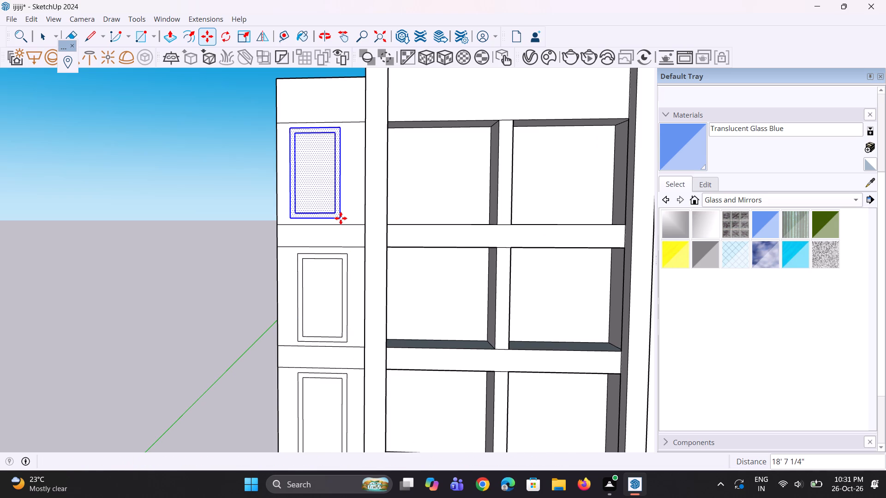
Copy the top opening outline about 55' 3 3/8" down into the lowest bay beside the central frame.
{"action": "scroll", "coordinate": [231, 223], "scroll_direction": "down", "scroll_amount": 4}
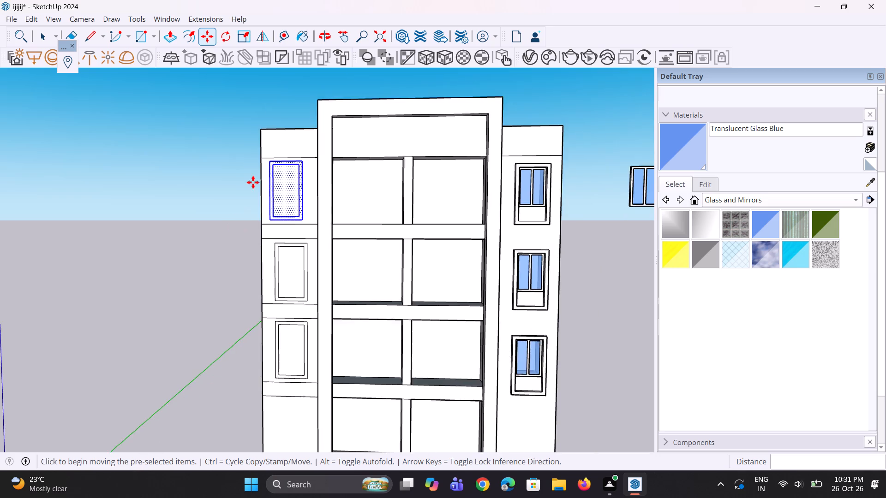
{"action": "scroll", "coordinate": [253, 182], "scroll_direction": "down", "scroll_amount": 5}
{"action": "scroll", "coordinate": [250, 196], "scroll_direction": "up", "scroll_amount": 4}
{"action": "scroll", "coordinate": [290, 192], "scroll_direction": "up", "scroll_amount": 1}
{"action": "key", "text": "m"}
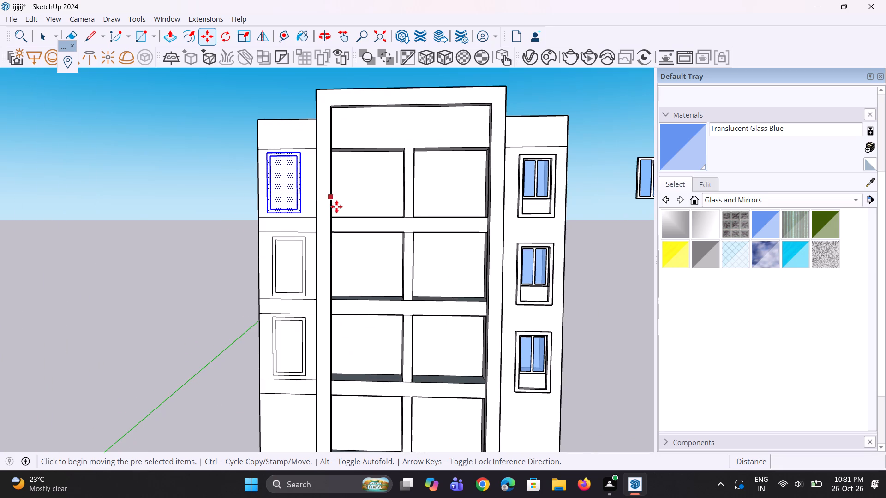
{"action": "scroll", "coordinate": [336, 206], "scroll_direction": "up", "scroll_amount": 1}
{"action": "scroll", "coordinate": [294, 173], "scroll_direction": "down", "scroll_amount": 4}
{"action": "scroll", "coordinate": [293, 207], "scroll_direction": "up", "scroll_amount": 5}
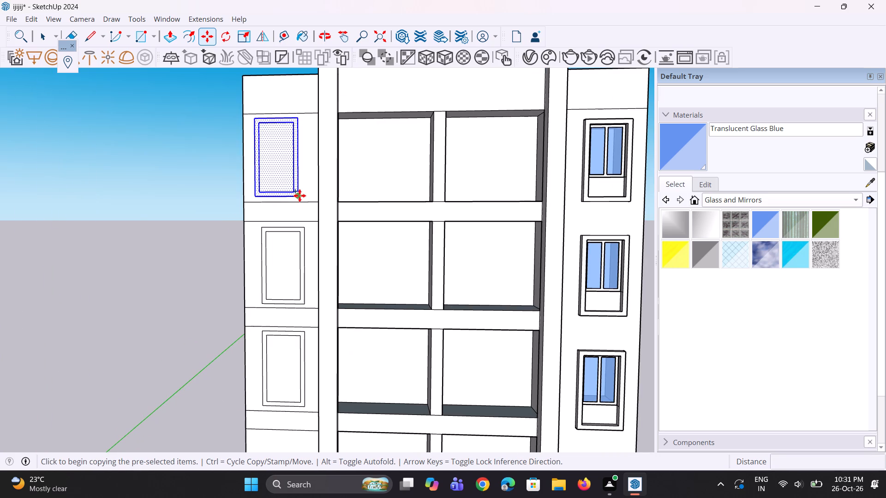
{"action": "left_click", "coordinate": [299, 196]}
{"action": "scroll", "coordinate": [287, 210], "scroll_direction": "down", "scroll_amount": 6}
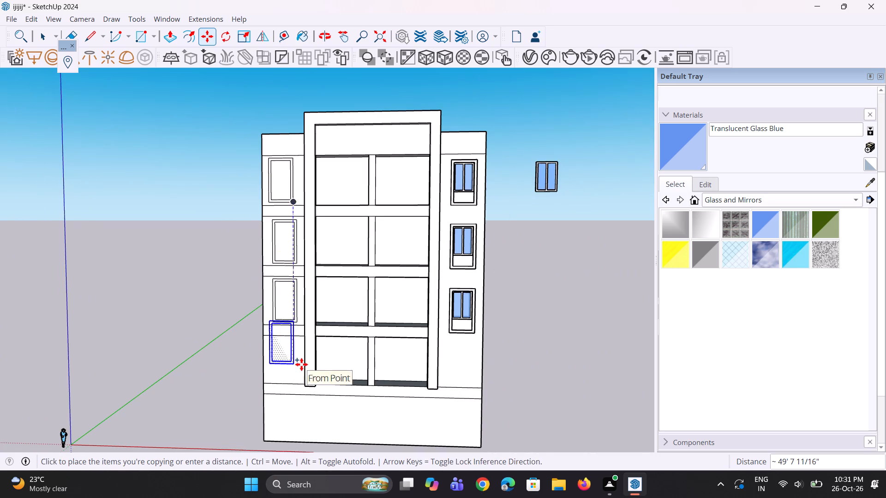
{"action": "scroll", "coordinate": [301, 364], "scroll_direction": "up", "scroll_amount": 3}
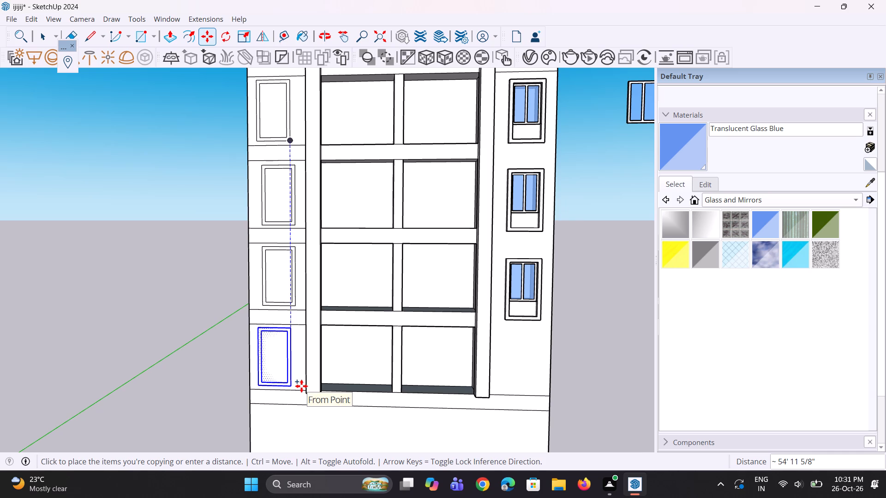
{"action": "scroll", "coordinate": [302, 386], "scroll_direction": "up", "scroll_amount": 5}
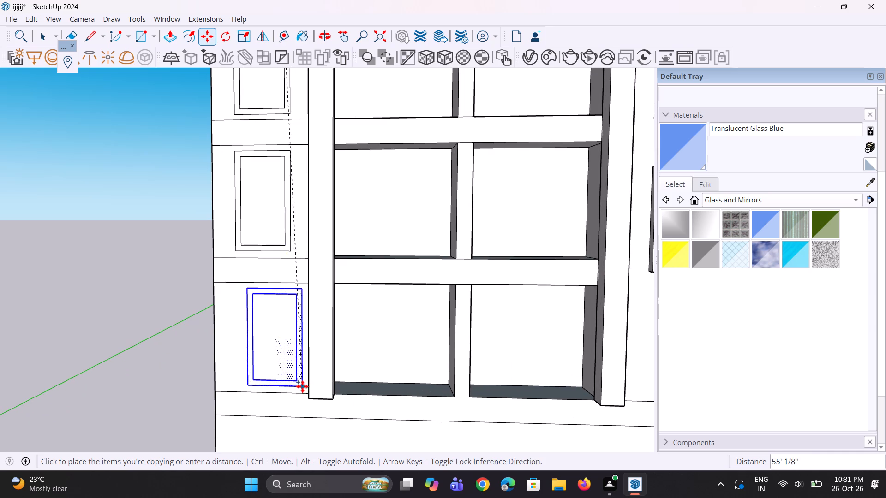
{"action": "scroll", "coordinate": [293, 388], "scroll_direction": "up", "scroll_amount": 2}
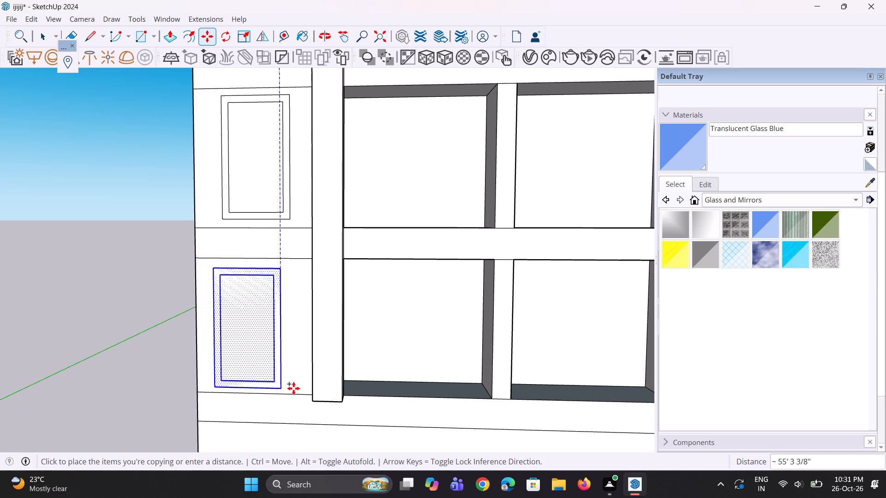
{"action": "left_click", "coordinate": [293, 388]}
Move the lowest opening outline sideways toward the central frame, aligning it beneath the outline above.
{"action": "scroll", "coordinate": [293, 388], "scroll_direction": "up", "scroll_amount": 4}
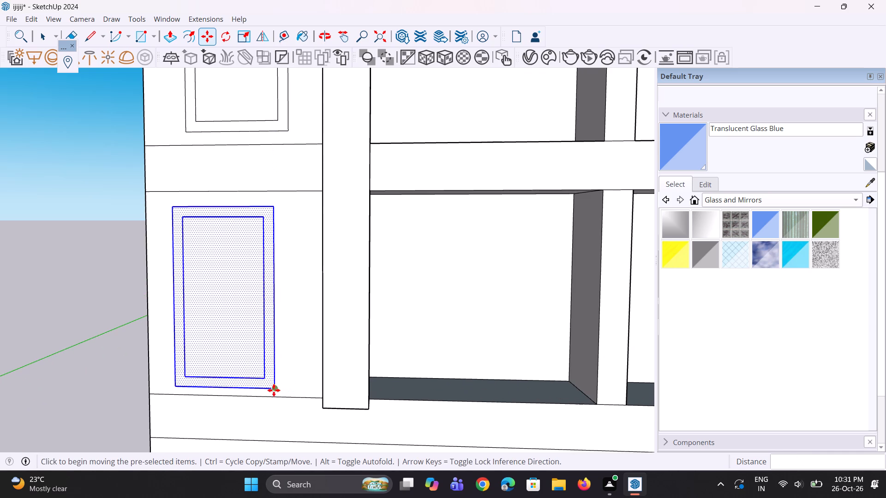
{"action": "left_click", "coordinate": [274, 390]}
{"action": "left_click", "coordinate": [287, 388]}
{"action": "scroll", "coordinate": [276, 388], "scroll_direction": "down", "scroll_amount": 5}
{"action": "key", "text": "space"}
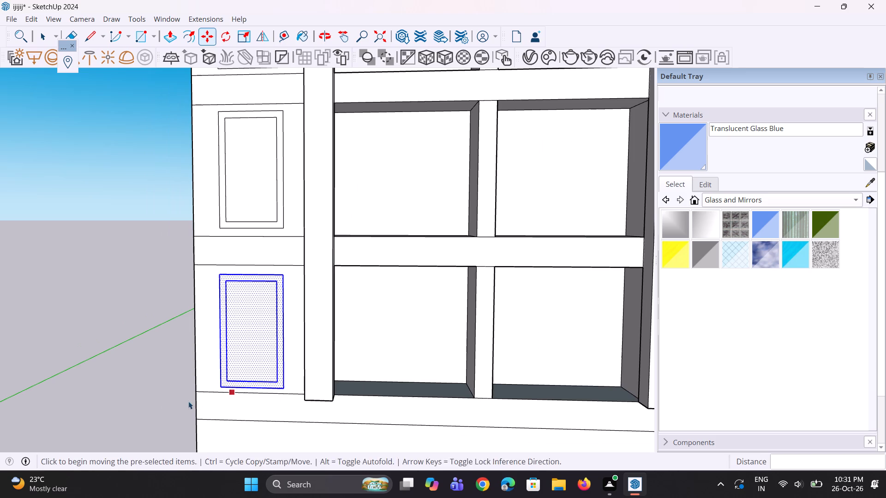
{"action": "left_click", "coordinate": [140, 382]}
Move the top-floor opening outline on the left wall 1' sideways toward the central frame to align with those below.
{"action": "scroll", "coordinate": [138, 388], "scroll_direction": "down", "scroll_amount": 11}
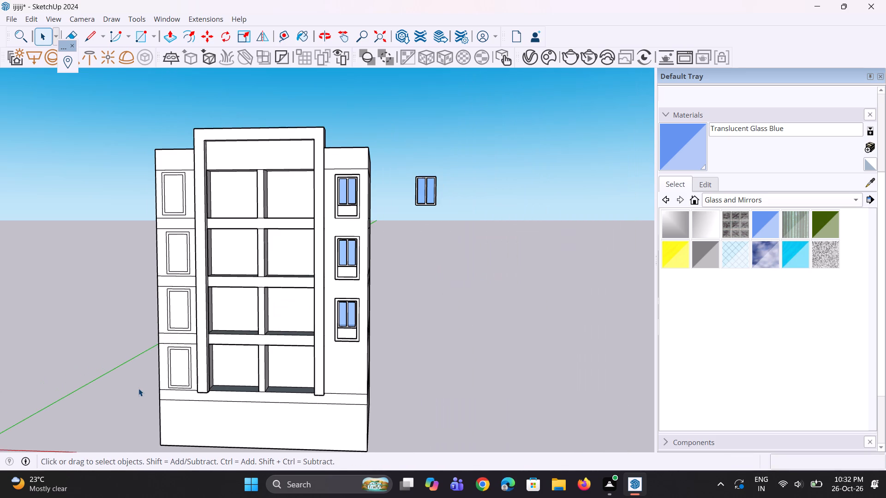
{"action": "scroll", "coordinate": [172, 189], "scroll_direction": "up", "scroll_amount": 5}
{"action": "left_click", "coordinate": [172, 196]}
{"action": "scroll", "coordinate": [150, 231], "scroll_direction": "up", "scroll_amount": 3}
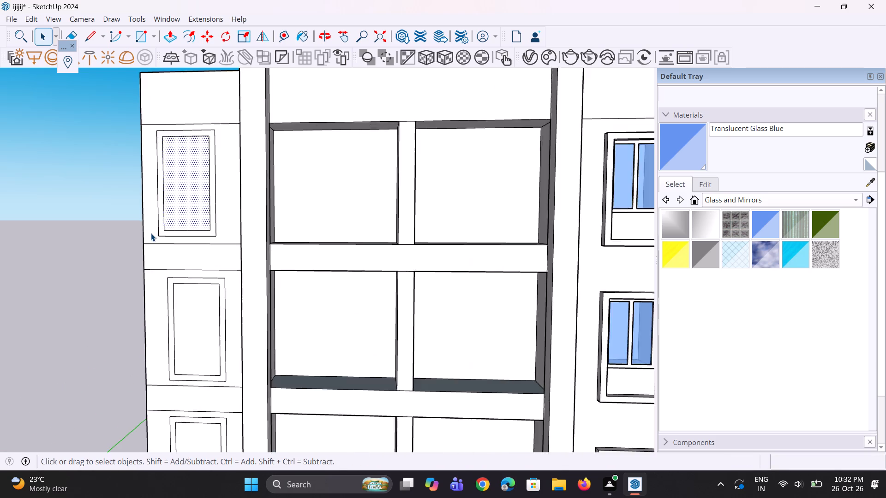
{"action": "scroll", "coordinate": [151, 233], "scroll_direction": "up", "scroll_amount": 8}
{"action": "left_click", "coordinate": [170, 233], "text": "ctrl"}
{"action": "scroll", "coordinate": [170, 233], "scroll_direction": "down", "scroll_amount": 5}
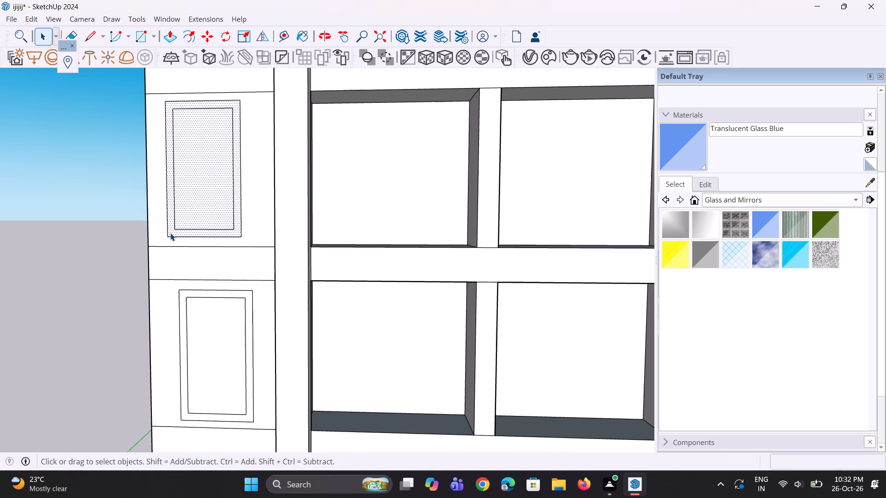
{"action": "scroll", "coordinate": [215, 243], "scroll_direction": "up", "scroll_amount": 1}
{"action": "key", "text": "m"}
{"action": "scroll", "coordinate": [226, 241], "scroll_direction": "up", "scroll_amount": 3}
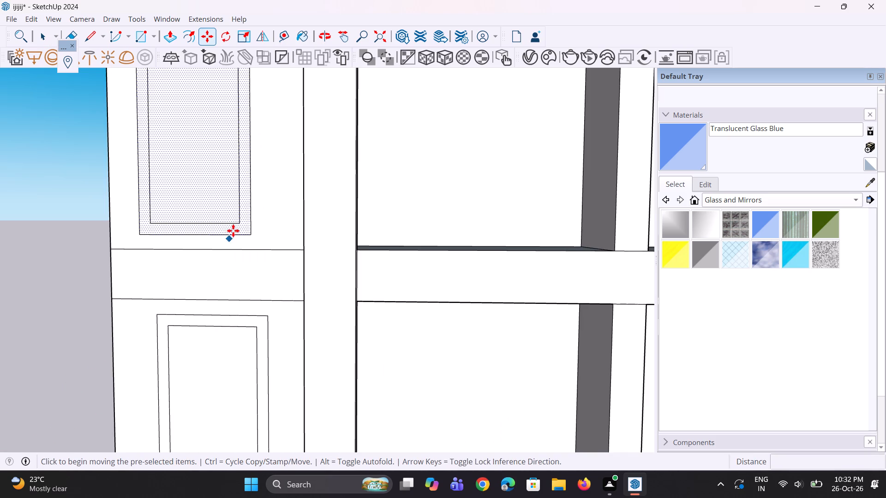
{"action": "left_click", "coordinate": [250, 232]}
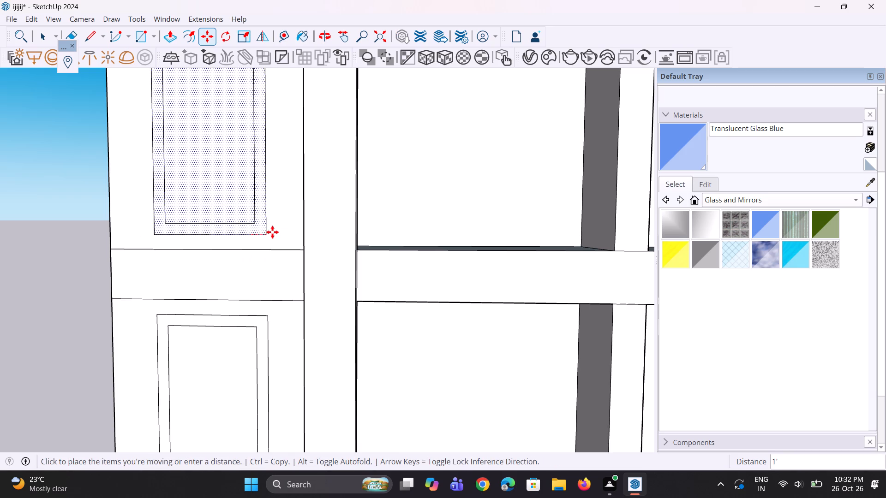
{"action": "left_click", "coordinate": [272, 232]}
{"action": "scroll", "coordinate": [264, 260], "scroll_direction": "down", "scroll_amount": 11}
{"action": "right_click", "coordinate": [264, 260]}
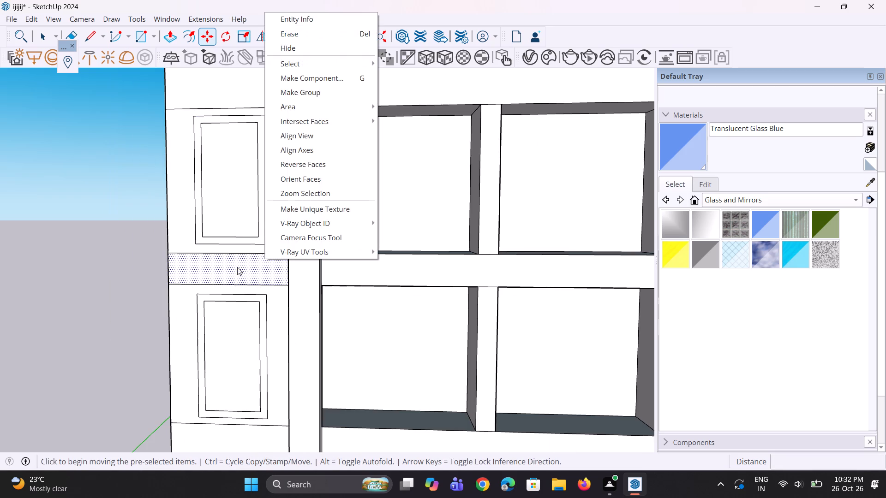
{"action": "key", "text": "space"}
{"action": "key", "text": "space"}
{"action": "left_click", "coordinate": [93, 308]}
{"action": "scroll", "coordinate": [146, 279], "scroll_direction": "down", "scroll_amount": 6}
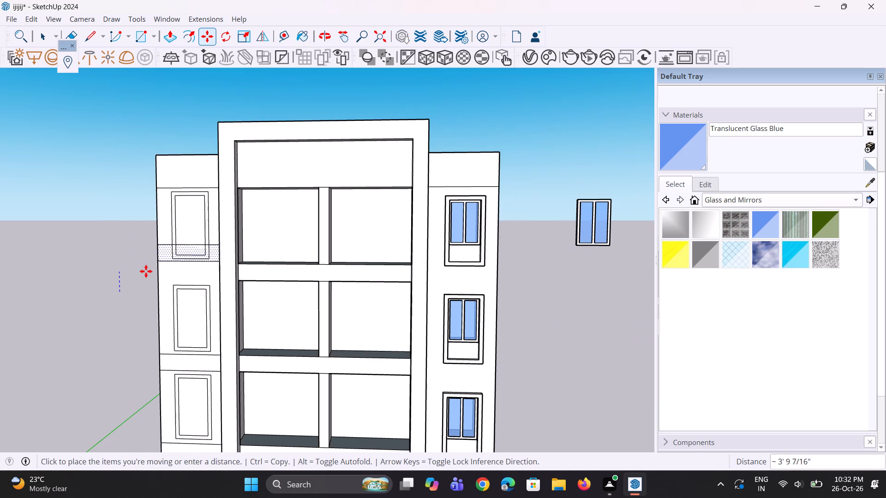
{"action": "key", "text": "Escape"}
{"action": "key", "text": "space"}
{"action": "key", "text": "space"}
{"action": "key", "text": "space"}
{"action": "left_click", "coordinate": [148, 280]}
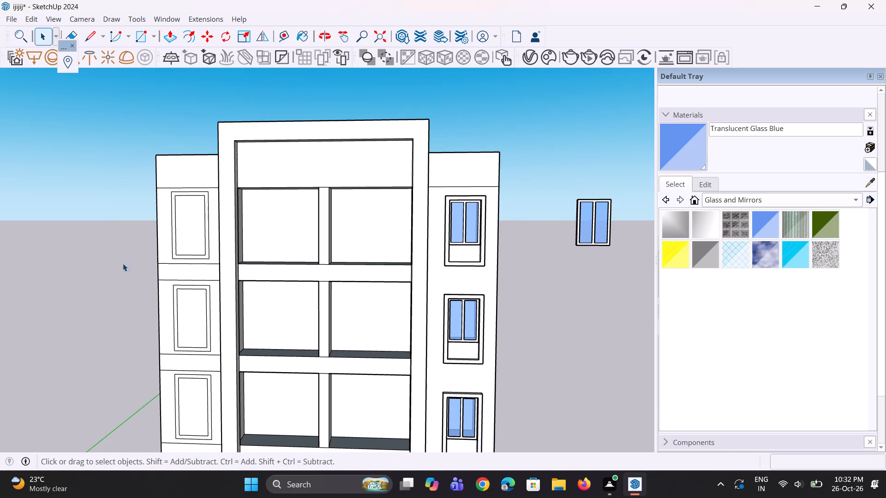
Erase the horizontal floor-band lines between the top, second and third opening outlines on the left side wall.
{"action": "scroll", "coordinate": [123, 263], "scroll_direction": "down", "scroll_amount": 3}
{"action": "scroll", "coordinate": [158, 260], "scroll_direction": "up", "scroll_amount": 10}
{"action": "key", "text": "e"}
{"action": "left_click_drag", "start_coordinate": [150, 259], "coordinate": [152, 307]}
{"action": "scroll", "coordinate": [115, 205], "scroll_direction": "down", "scroll_amount": 5}
{"action": "scroll", "coordinate": [138, 374], "scroll_direction": "up", "scroll_amount": 4}
{"action": "left_click_drag", "start_coordinate": [138, 342], "coordinate": [136, 372]}
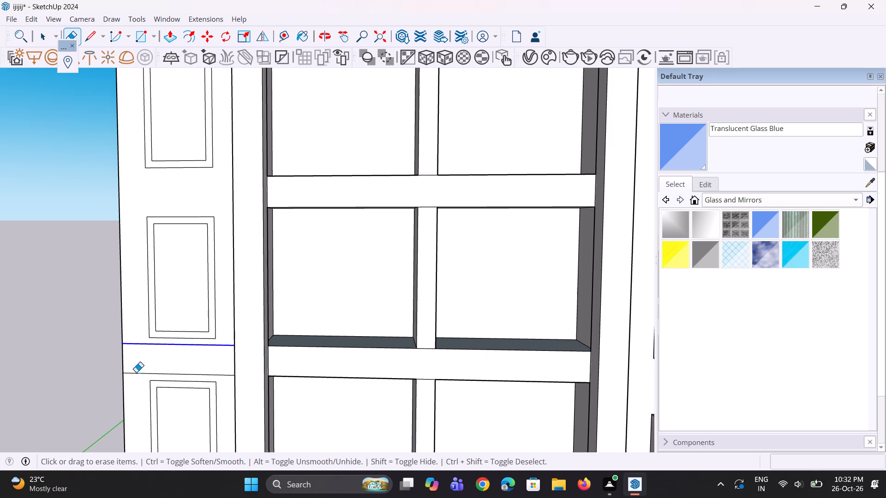
{"action": "left_click_drag", "start_coordinate": [136, 372], "coordinate": [136, 376]}
Erase the two horizontal floor-band lines between the third and lowest opening outlines on the left side wall.
{"action": "scroll", "coordinate": [107, 261], "scroll_direction": "down", "scroll_amount": 10}
{"action": "scroll", "coordinate": [112, 366], "scroll_direction": "up", "scroll_amount": 7}
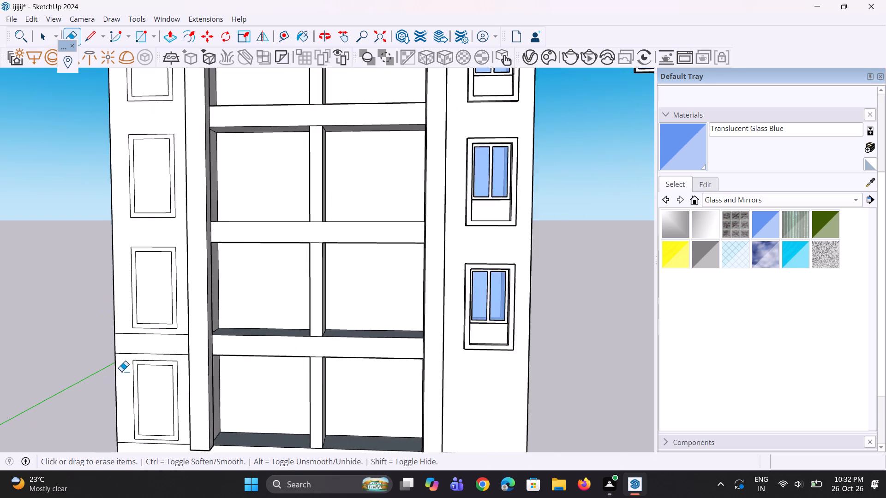
{"action": "scroll", "coordinate": [121, 371], "scroll_direction": "up", "scroll_amount": 1}
{"action": "left_click", "coordinate": [121, 332]}
{"action": "left_click_drag", "start_coordinate": [122, 324], "coordinate": [124, 350]}
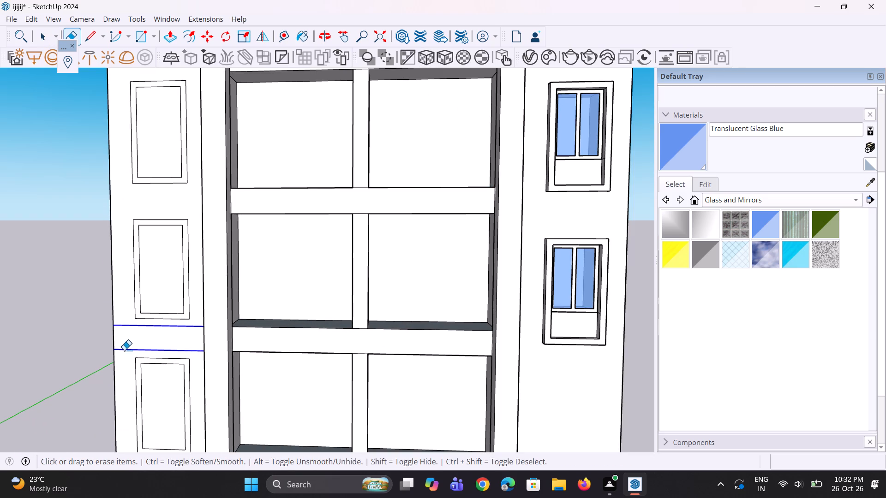
{"action": "left_click_drag", "start_coordinate": [124, 350], "coordinate": [124, 350]}
Erase the horizontal line directly beneath the lowest opening outline on the left side wall.
{"action": "scroll", "coordinate": [133, 330], "scroll_direction": "down", "scroll_amount": 6}
{"action": "scroll", "coordinate": [129, 291], "scroll_direction": "down", "scroll_amount": 5}
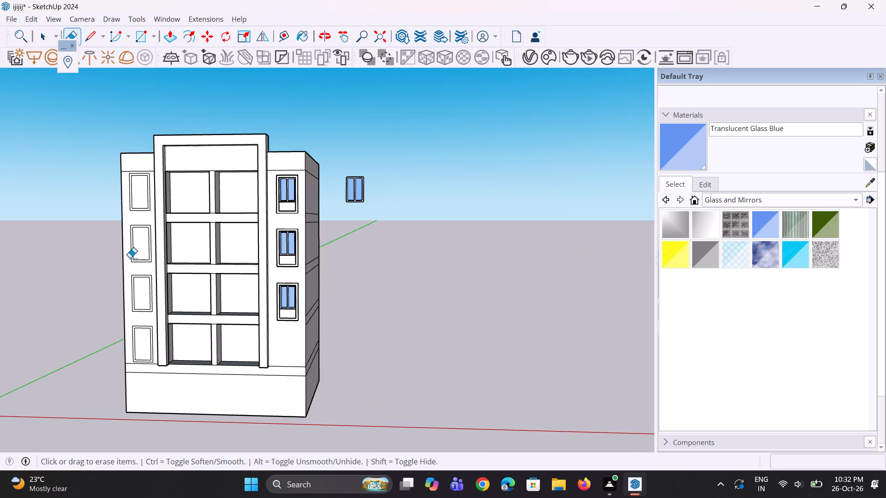
{"action": "scroll", "coordinate": [131, 255], "scroll_direction": "down", "scroll_amount": 4}
{"action": "scroll", "coordinate": [132, 337], "scroll_direction": "up", "scroll_amount": 13}
{"action": "left_click_drag", "start_coordinate": [132, 322], "coordinate": [132, 328]}
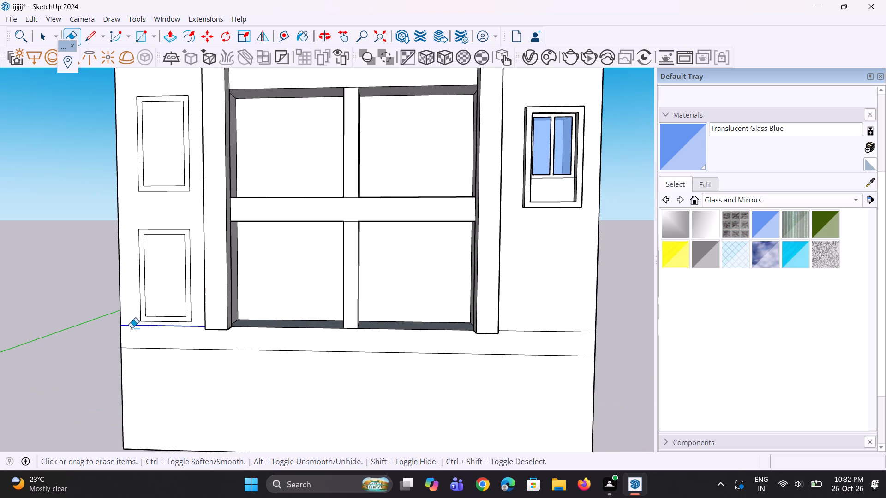
{"action": "left_click_drag", "start_coordinate": [132, 328], "coordinate": [132, 328]}
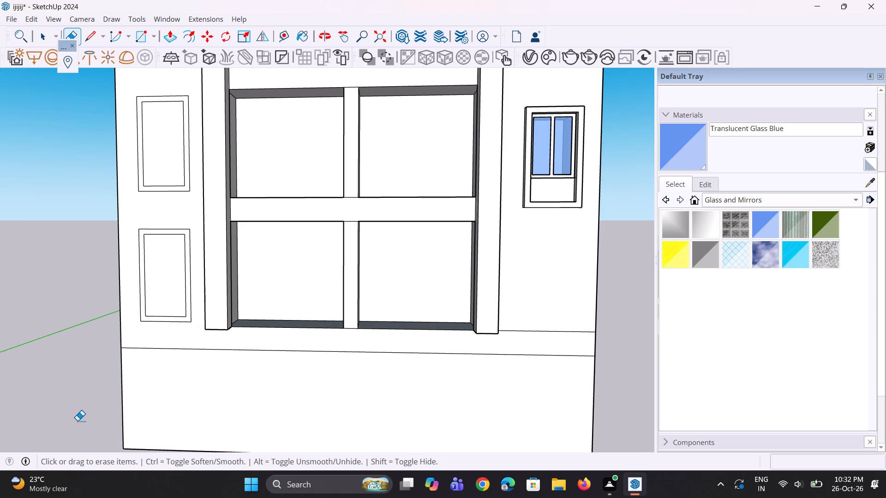
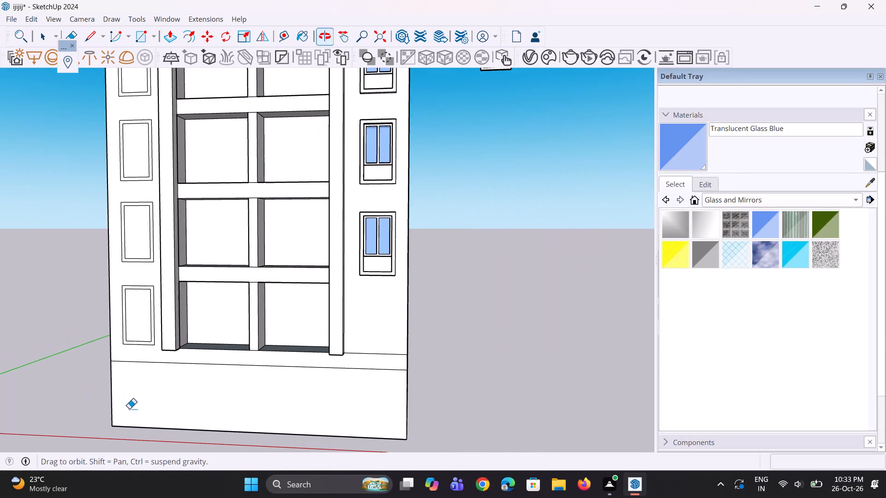
Examine the opening outlines on the left side wall against the finished windows on the right side wall.
{"action": "middle_click_drag", "start_coordinate": [129, 409], "coordinate": [129, 403]}
{"action": "scroll", "coordinate": [131, 428], "scroll_direction": "down", "scroll_amount": 4}
{"action": "scroll", "coordinate": [139, 326], "scroll_direction": "up", "scroll_amount": 8}
{"action": "scroll", "coordinate": [135, 392], "scroll_direction": "up", "scroll_amount": 2}
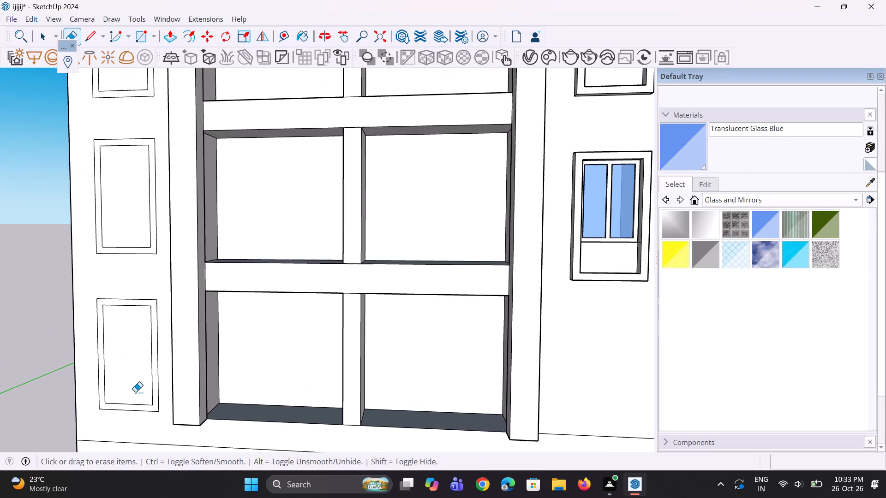
{"action": "scroll", "coordinate": [137, 392], "scroll_direction": "down", "scroll_amount": 5}
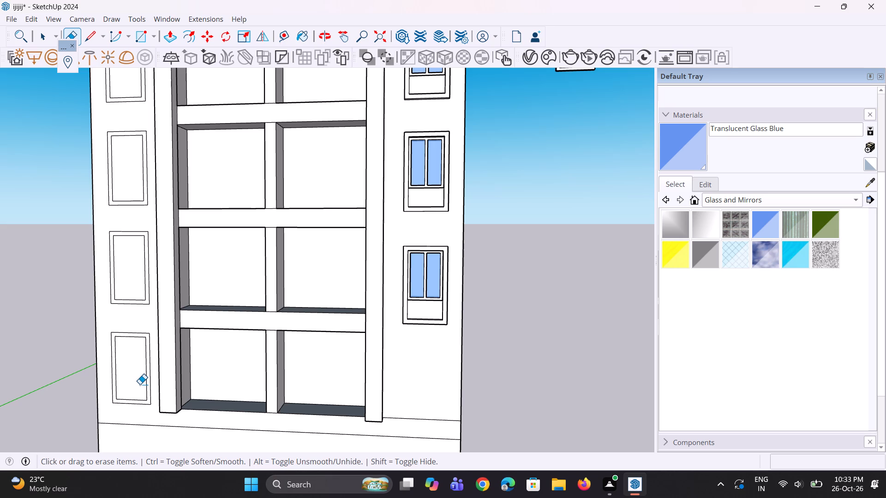
{"action": "scroll", "coordinate": [138, 381], "scroll_direction": "up", "scroll_amount": 2}
{"action": "middle_click_drag", "start_coordinate": [143, 383], "coordinate": [164, 385]}
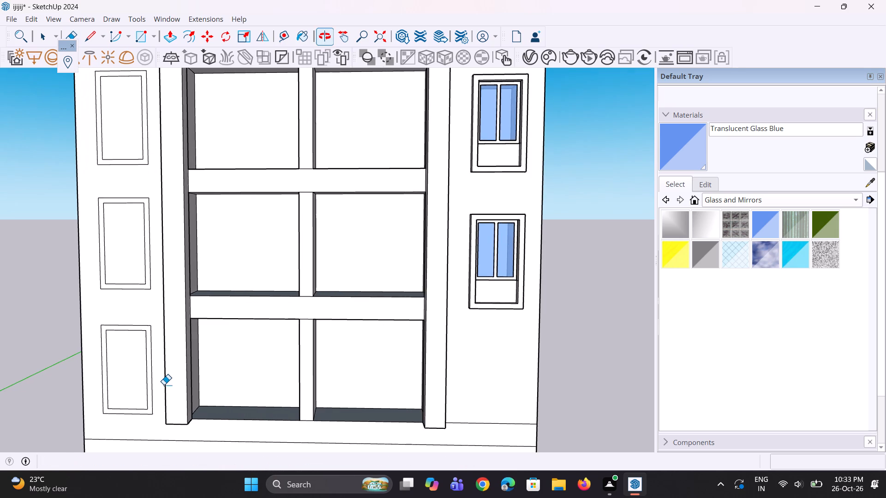
{"action": "scroll", "coordinate": [164, 385], "scroll_direction": "down", "scroll_amount": 5}
{"action": "middle_click", "coordinate": [152, 390]}
{"action": "scroll", "coordinate": [170, 394], "scroll_direction": "up", "scroll_amount": 1}
{"action": "scroll", "coordinate": [170, 394], "scroll_direction": "down", "scroll_amount": 3}
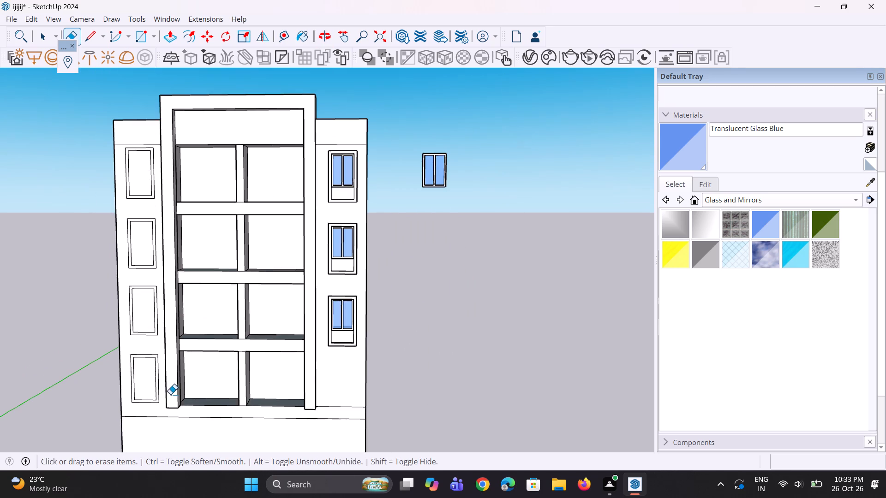
{"action": "scroll", "coordinate": [170, 394], "scroll_direction": "down", "scroll_amount": 5}
{"action": "scroll", "coordinate": [170, 394], "scroll_direction": "up", "scroll_amount": 1}
{"action": "middle_click_drag", "start_coordinate": [170, 394], "coordinate": [162, 380]}
{"action": "scroll", "coordinate": [155, 380], "scroll_direction": "up", "scroll_amount": 4}
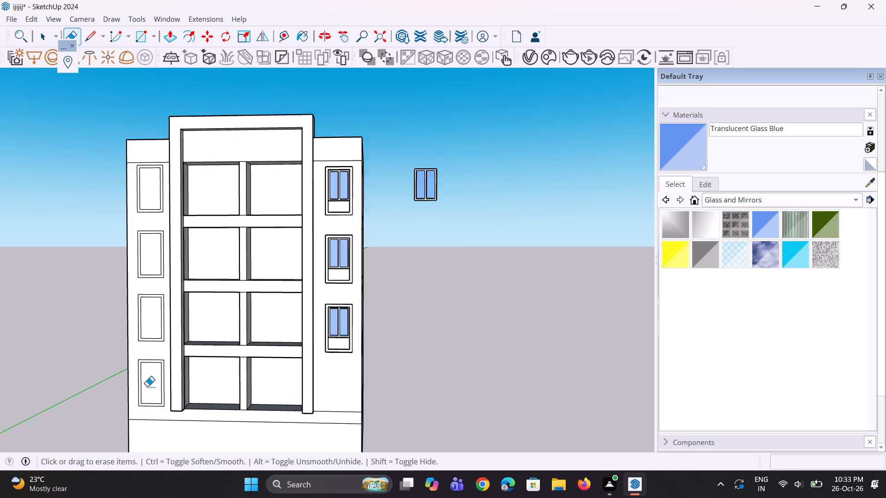
Erase the inner and outer rectangles of the lowest opening outline on the left side wall.
{"action": "scroll", "coordinate": [147, 386], "scroll_direction": "up", "scroll_amount": 1}
{"action": "key", "text": "space"}
{"action": "scroll", "coordinate": [147, 386], "scroll_direction": "up", "scroll_amount": 3}
{"action": "key", "text": "space"}
{"action": "scroll", "coordinate": [147, 386], "scroll_direction": "up", "scroll_amount": 1}
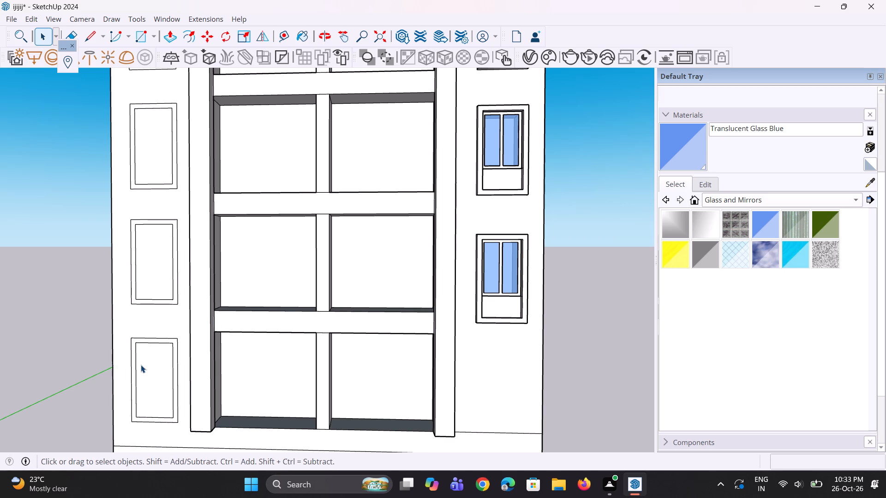
{"action": "key", "text": "e"}
{"action": "left_click", "coordinate": [134, 341]}
{"action": "left_click_drag", "start_coordinate": [143, 338], "coordinate": [126, 346]}
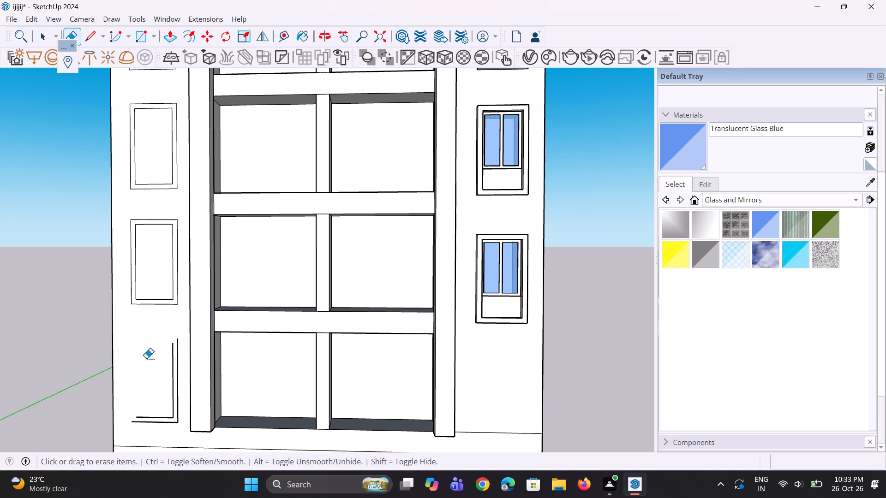
{"action": "left_click_drag", "start_coordinate": [162, 411], "coordinate": [164, 427]}
{"action": "left_click_drag", "start_coordinate": [173, 395], "coordinate": [179, 397]}
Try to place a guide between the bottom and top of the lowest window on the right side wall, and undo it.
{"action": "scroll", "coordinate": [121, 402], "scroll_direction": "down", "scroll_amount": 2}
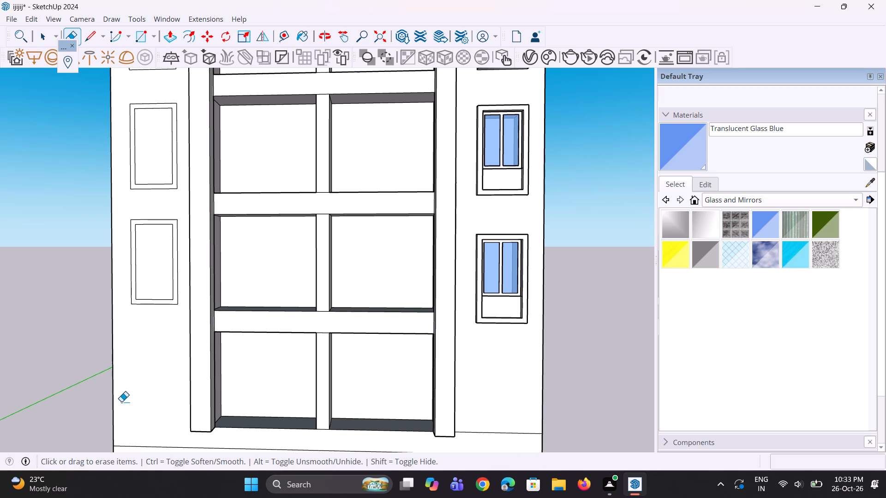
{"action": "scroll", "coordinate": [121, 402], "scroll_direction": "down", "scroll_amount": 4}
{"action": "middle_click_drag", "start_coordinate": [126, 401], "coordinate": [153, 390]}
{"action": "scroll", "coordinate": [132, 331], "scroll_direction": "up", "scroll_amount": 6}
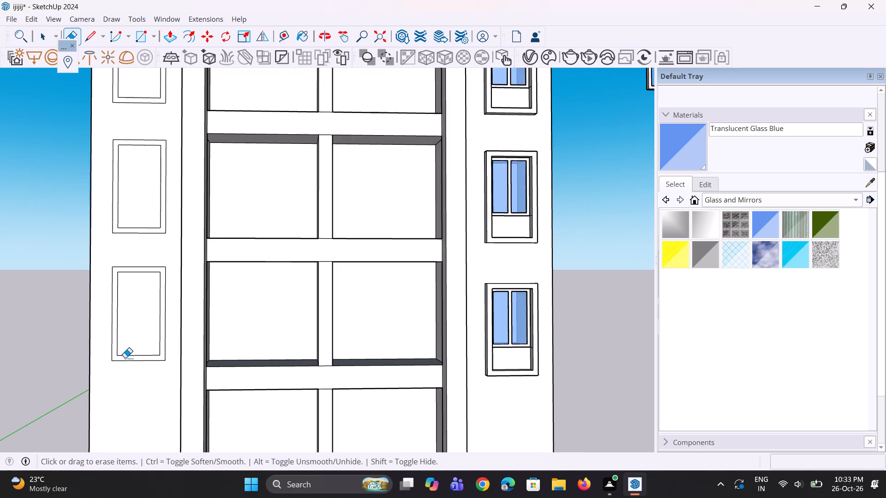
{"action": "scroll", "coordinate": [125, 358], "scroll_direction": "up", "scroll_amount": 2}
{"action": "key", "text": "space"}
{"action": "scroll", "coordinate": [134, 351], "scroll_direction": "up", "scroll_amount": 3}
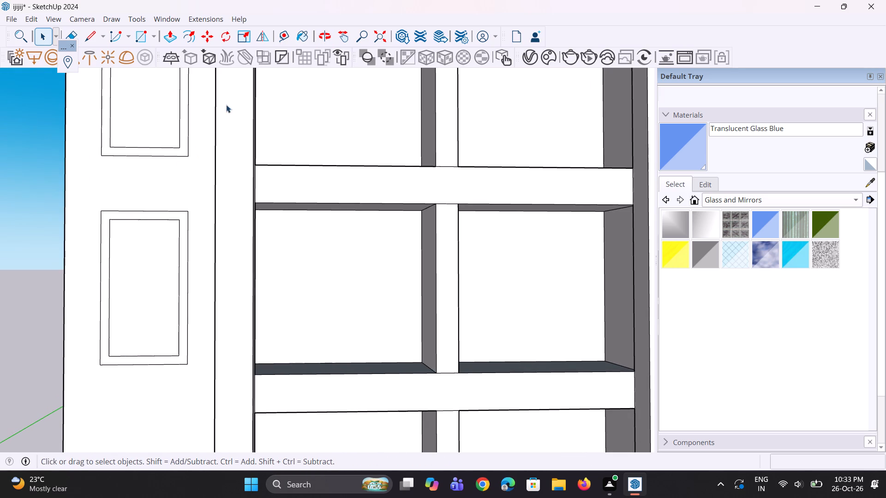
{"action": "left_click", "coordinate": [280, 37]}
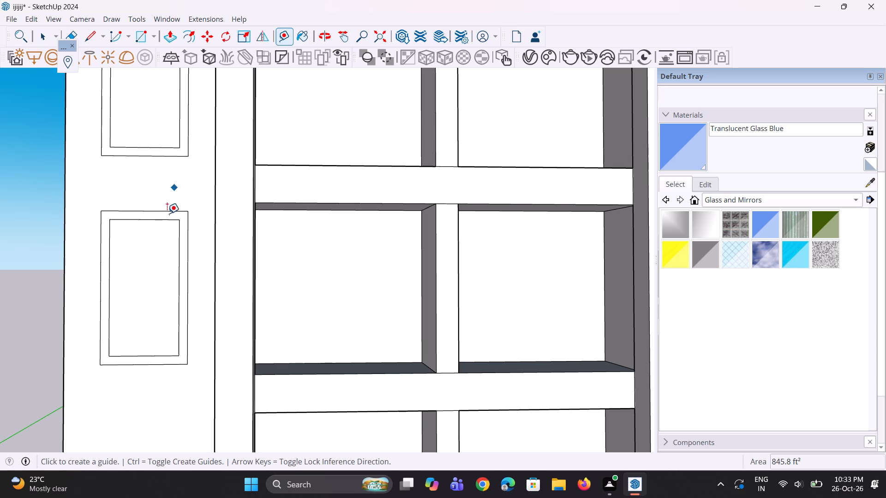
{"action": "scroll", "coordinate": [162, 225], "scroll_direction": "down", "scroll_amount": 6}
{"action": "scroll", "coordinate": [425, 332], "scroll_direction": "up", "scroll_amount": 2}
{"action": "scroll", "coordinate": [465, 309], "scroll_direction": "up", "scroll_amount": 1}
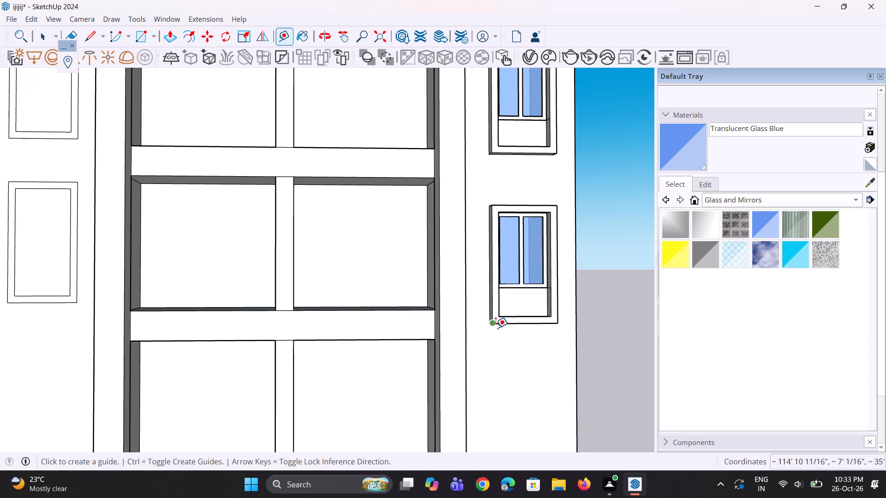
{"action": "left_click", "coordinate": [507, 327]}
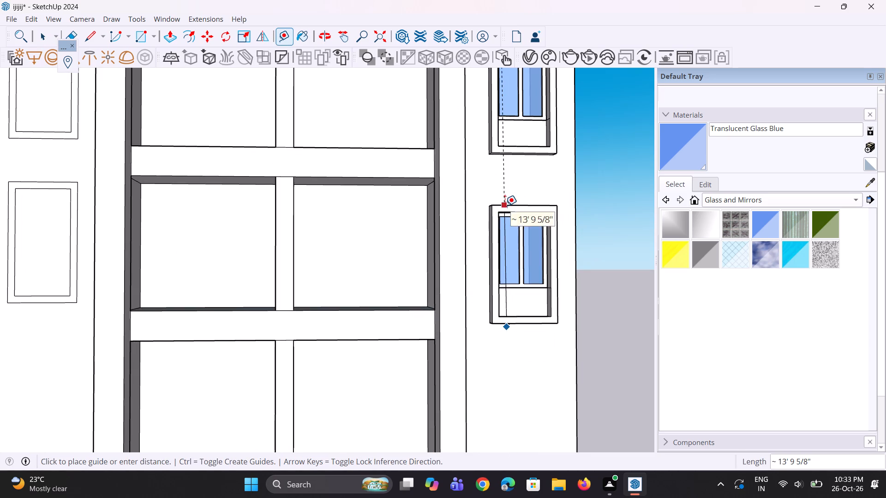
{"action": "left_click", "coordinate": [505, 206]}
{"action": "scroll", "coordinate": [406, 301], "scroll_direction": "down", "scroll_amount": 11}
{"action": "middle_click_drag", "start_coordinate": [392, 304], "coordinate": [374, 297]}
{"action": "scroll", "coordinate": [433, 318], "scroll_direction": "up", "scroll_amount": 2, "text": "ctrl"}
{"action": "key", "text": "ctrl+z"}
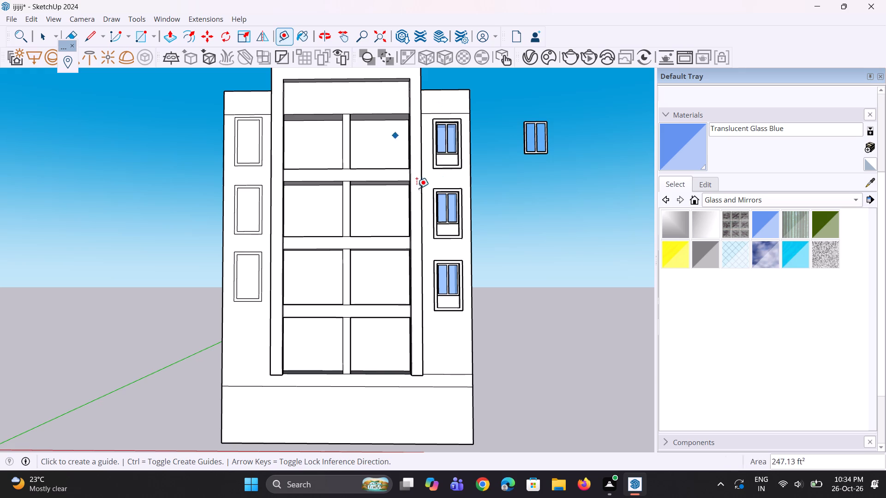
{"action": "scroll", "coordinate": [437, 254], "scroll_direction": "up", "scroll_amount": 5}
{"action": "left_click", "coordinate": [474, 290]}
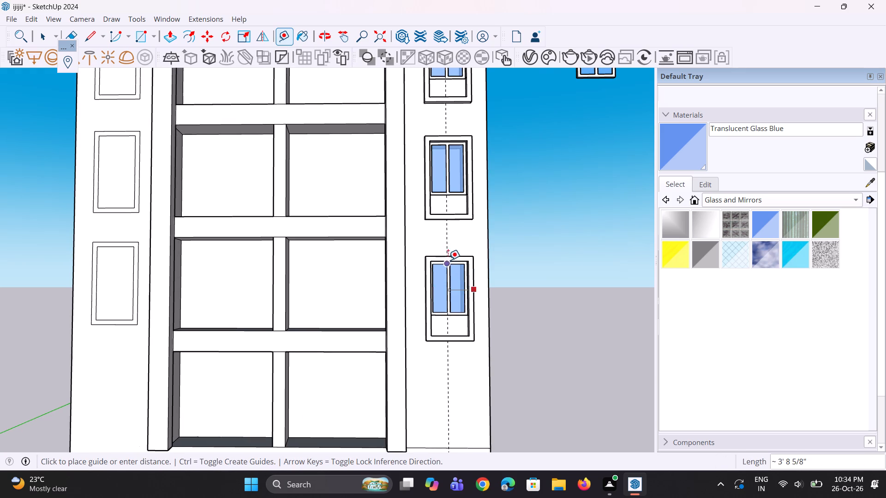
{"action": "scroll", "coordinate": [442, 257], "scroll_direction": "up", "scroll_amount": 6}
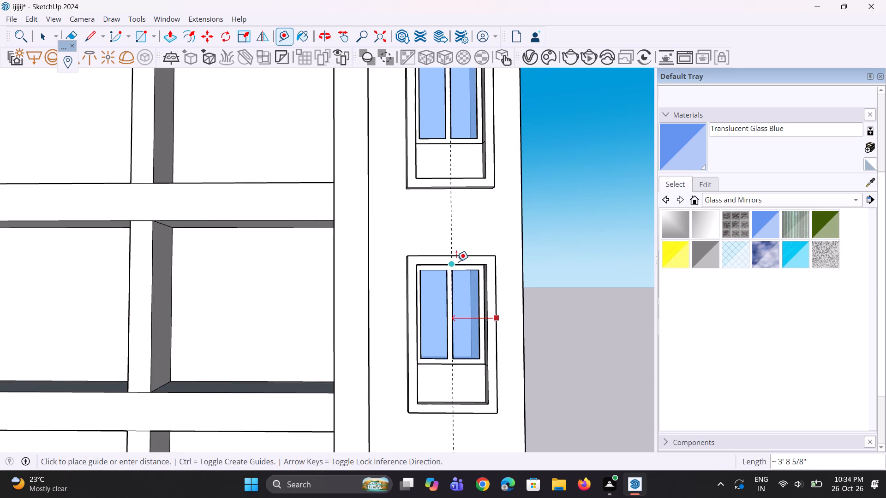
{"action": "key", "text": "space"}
Place a horizontal guide along the bottom edge of the lowest window's border on the right side wall.
{"action": "left_click", "coordinate": [287, 33]}
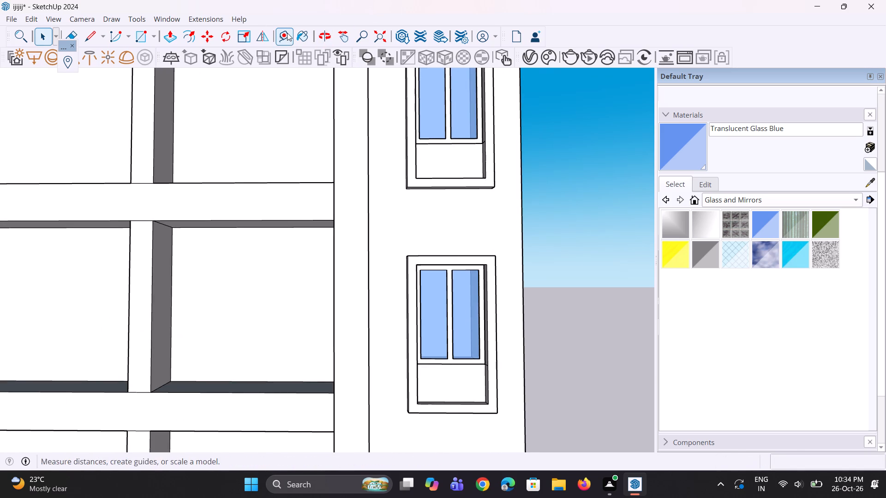
{"action": "left_click", "coordinate": [461, 258]}
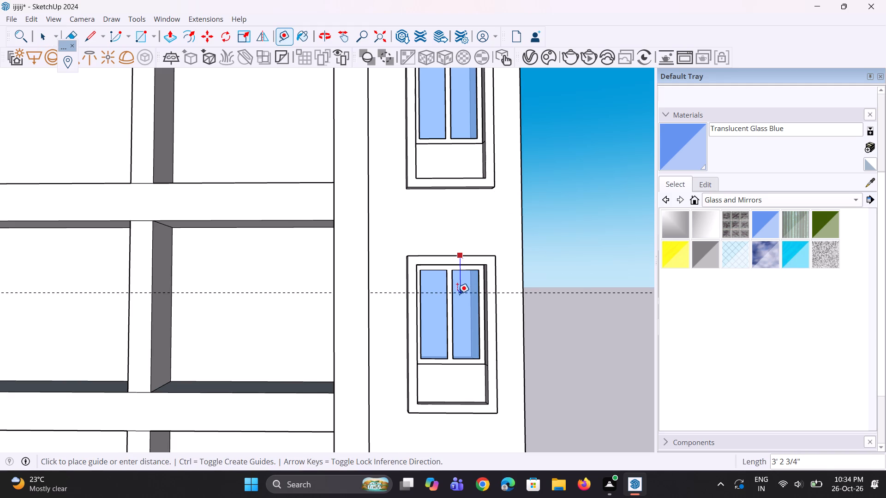
{"action": "scroll", "coordinate": [457, 294], "scroll_direction": "down", "scroll_amount": 6}
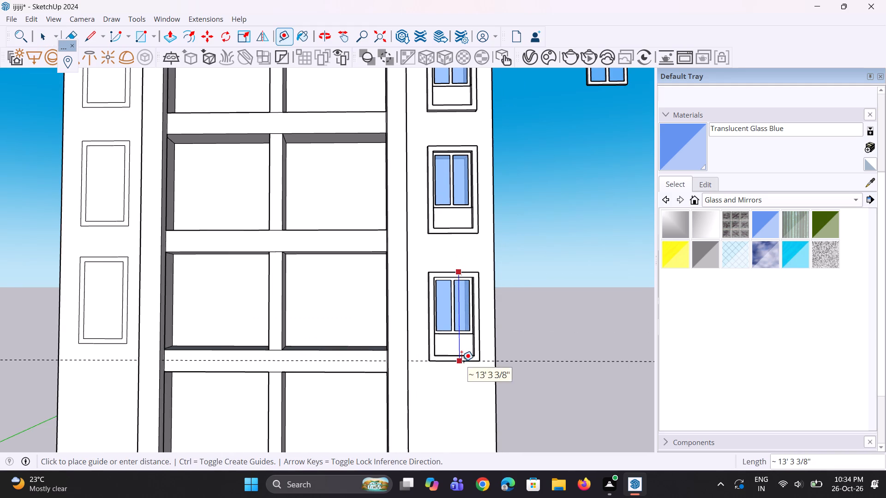
{"action": "left_click", "coordinate": [461, 362]}
Place a horizontal guide along the bottom edge of the middle window's border on the right side wall.
{"action": "scroll", "coordinate": [475, 273], "scroll_direction": "down", "scroll_amount": 3}
{"action": "scroll", "coordinate": [302, 303], "scroll_direction": "up", "scroll_amount": 3}
{"action": "scroll", "coordinate": [123, 335], "scroll_direction": "up", "scroll_amount": 3}
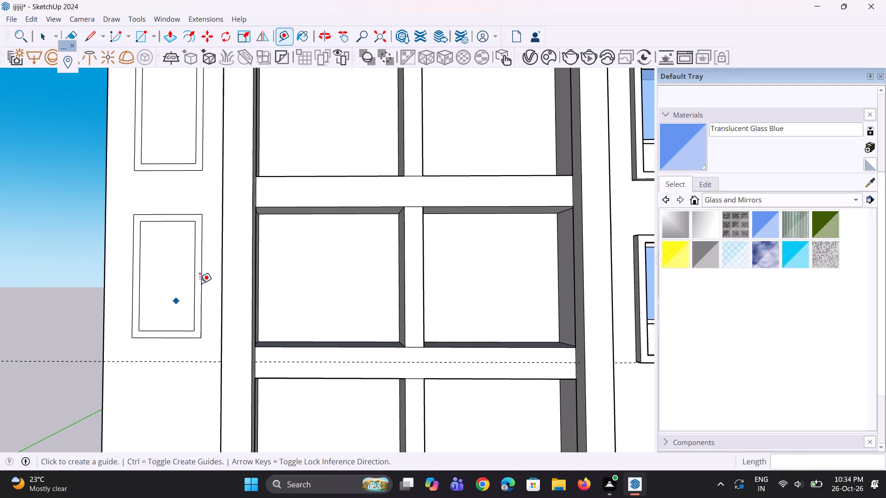
{"action": "scroll", "coordinate": [220, 411], "scroll_direction": "down", "scroll_amount": 5}
{"action": "scroll", "coordinate": [513, 153], "scroll_direction": "up", "scroll_amount": 1}
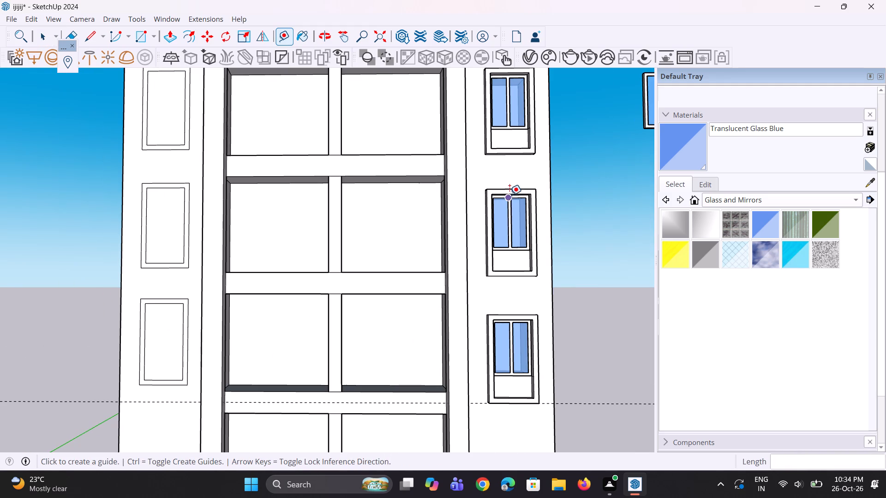
{"action": "left_click", "coordinate": [509, 188]}
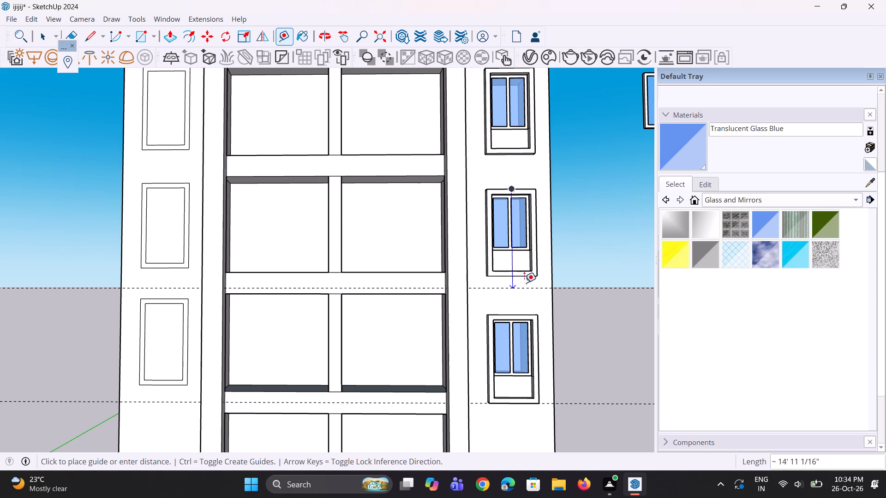
{"action": "left_click", "coordinate": [523, 278]}
Place a horizontal guide along the bottom edge of the top window's border on the right side wall.
{"action": "scroll", "coordinate": [532, 288], "scroll_direction": "down", "scroll_amount": 4}
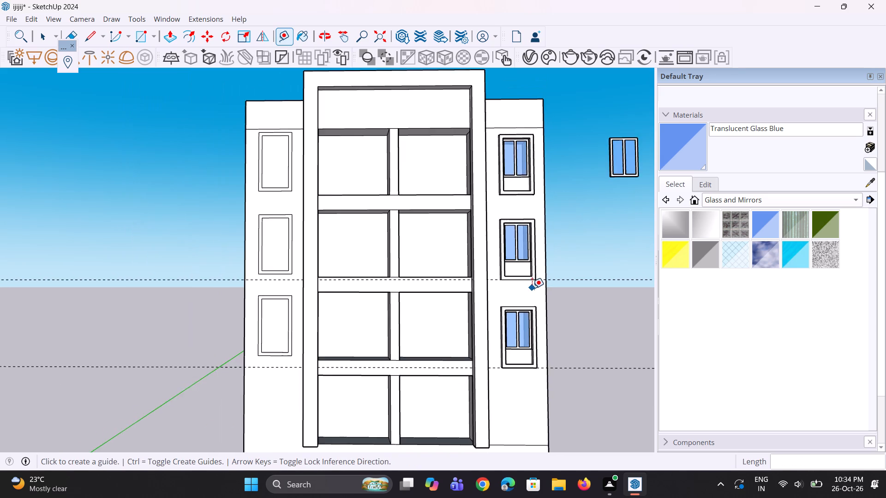
{"action": "scroll", "coordinate": [470, 308], "scroll_direction": "down", "scroll_amount": 3}
{"action": "scroll", "coordinate": [511, 180], "scroll_direction": "up", "scroll_amount": 9}
{"action": "left_click", "coordinate": [504, 179]}
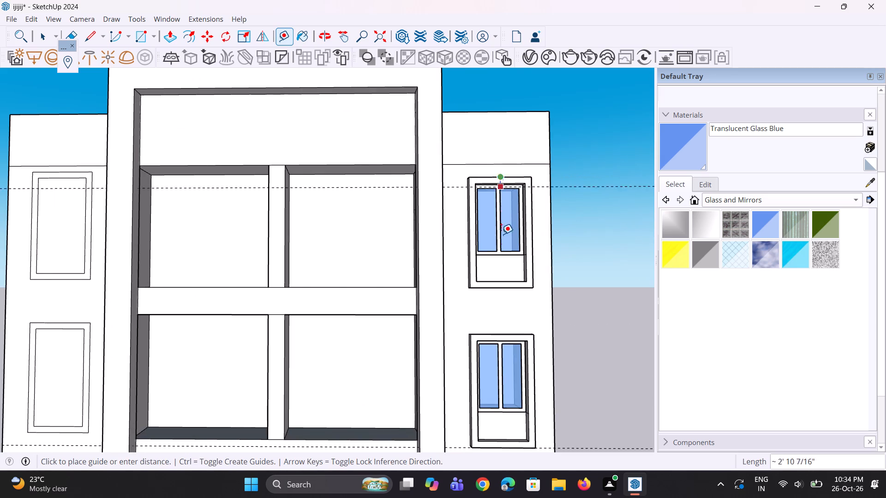
{"action": "left_click", "coordinate": [504, 290]}
{"action": "scroll", "coordinate": [509, 280], "scroll_direction": "down", "scroll_amount": 11}
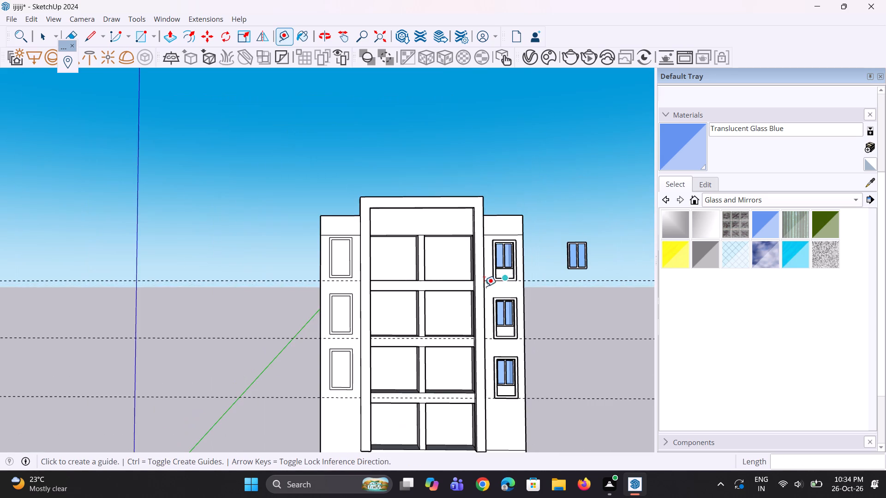
{"action": "middle_click_drag", "start_coordinate": [461, 295], "coordinate": [457, 301]}
{"action": "scroll", "coordinate": [457, 314], "scroll_direction": "up", "scroll_amount": 2}
{"action": "key", "text": "space"}
{"action": "key", "text": "space"}
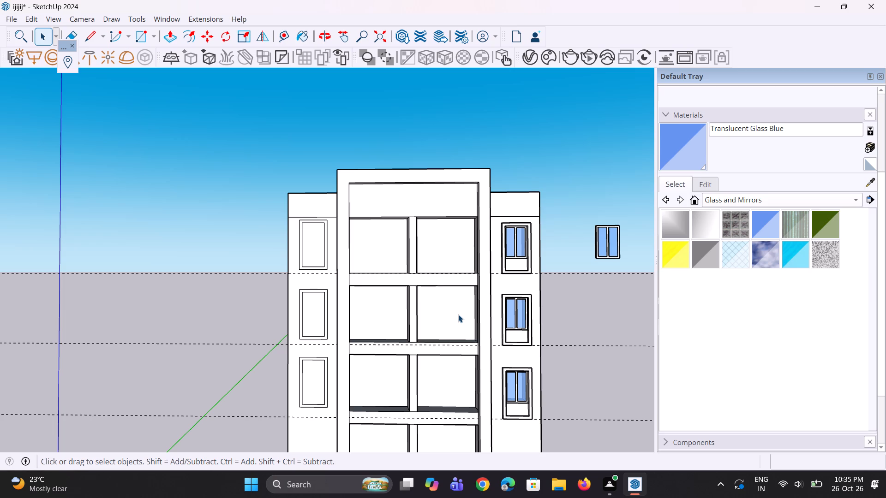
Move the top opening outline and its border on the left side wall down 1' to meet the upper guide.
{"action": "scroll", "coordinate": [322, 220], "scroll_direction": "up", "scroll_amount": 6}
{"action": "left_click", "coordinate": [322, 245]}
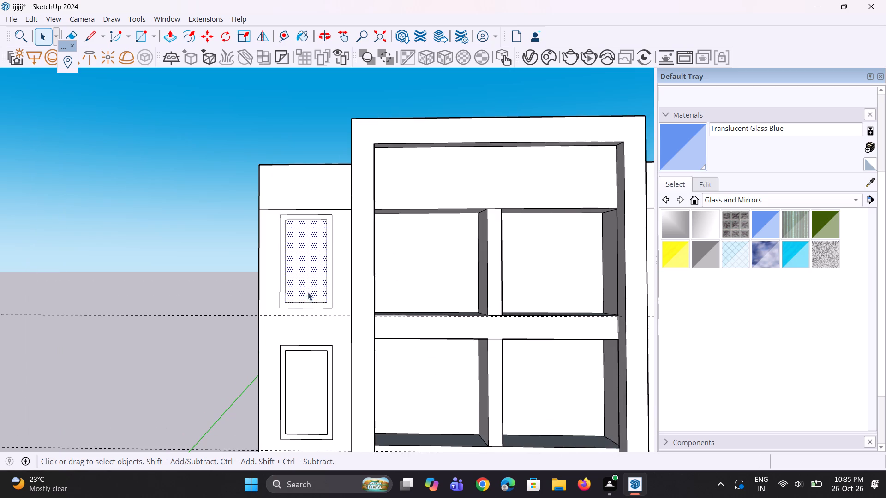
{"action": "scroll", "coordinate": [284, 335], "scroll_direction": "up", "scroll_amount": 6}
{"action": "left_click", "coordinate": [288, 288], "text": "ctrl"}
{"action": "scroll", "coordinate": [361, 321], "scroll_direction": "up", "scroll_amount": 1}
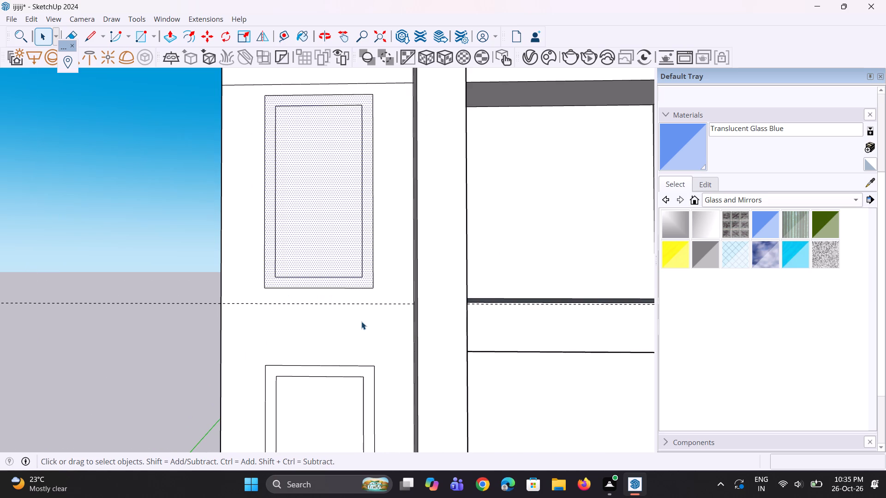
{"action": "key", "text": "m"}
{"action": "scroll", "coordinate": [365, 315], "scroll_direction": "up", "scroll_amount": 2}
{"action": "left_click", "coordinate": [376, 282]}
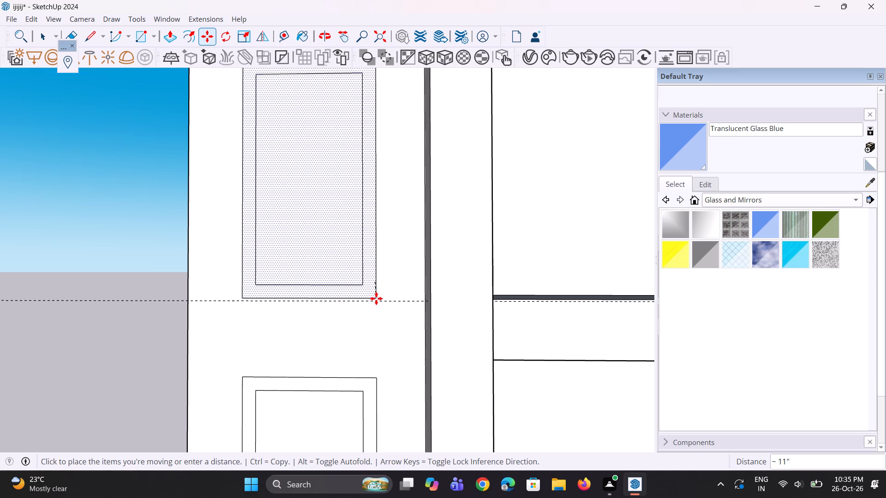
{"action": "key", "text": "Escape"}
{"action": "scroll", "coordinate": [357, 348], "scroll_direction": "up", "scroll_amount": 4}
{"action": "scroll", "coordinate": [379, 279], "scroll_direction": "up", "scroll_amount": 4}
{"action": "left_click", "coordinate": [384, 232]}
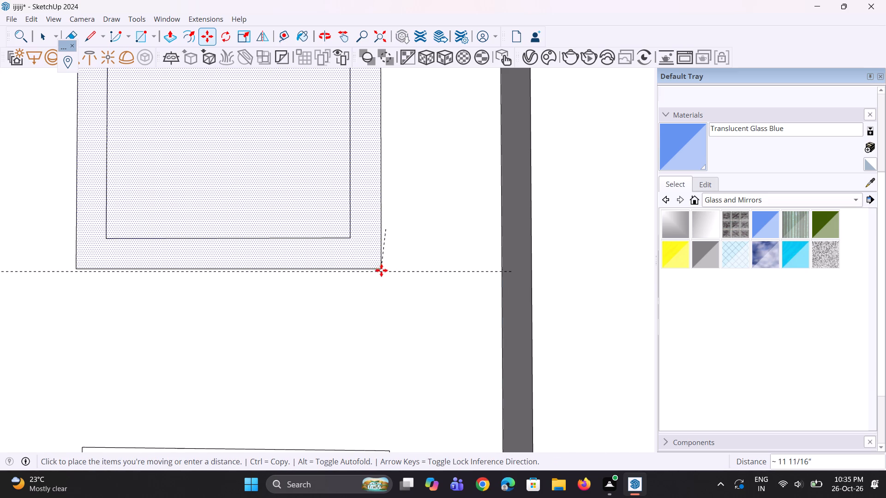
{"action": "key", "text": "Escape"}
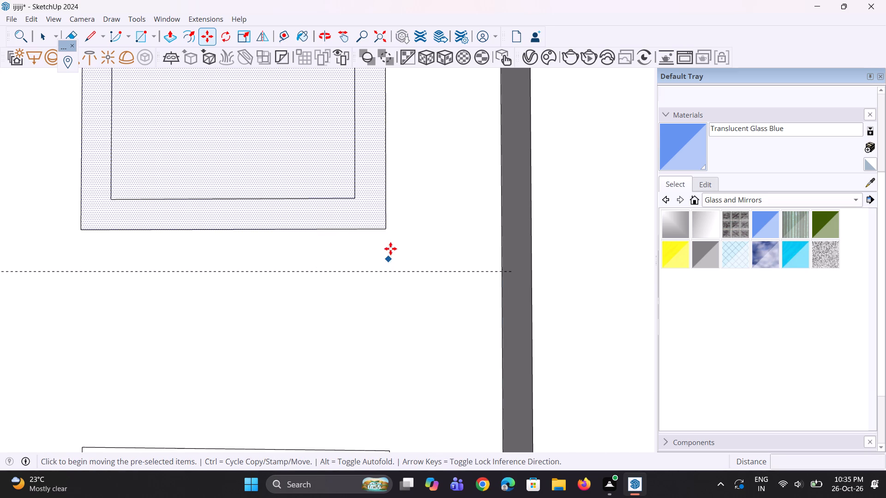
{"action": "scroll", "coordinate": [389, 241], "scroll_direction": "up", "scroll_amount": 5}
{"action": "left_click", "coordinate": [382, 224]}
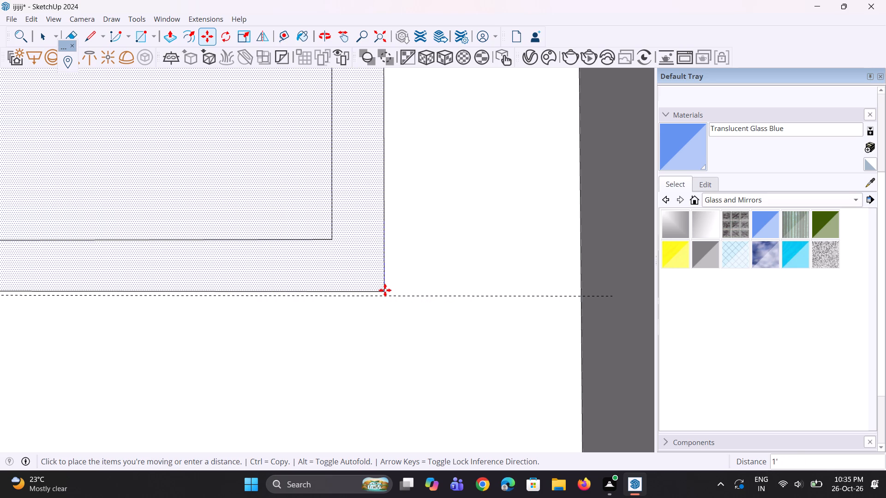
{"action": "left_click", "coordinate": [385, 290]}
{"action": "scroll", "coordinate": [400, 290], "scroll_direction": "down", "scroll_amount": 16}
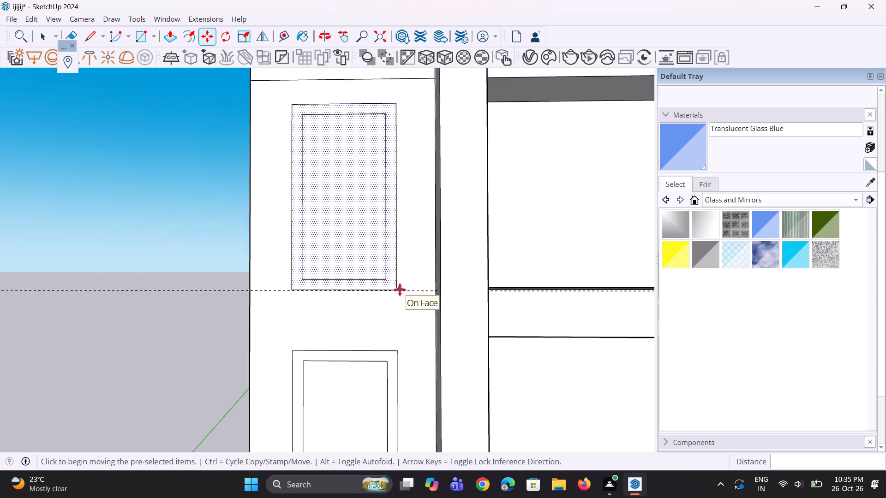
Move the middle opening outline and its border on the left side wall down about 1' 4" to meet the middle guide.
{"action": "scroll", "coordinate": [400, 290], "scroll_direction": "down", "scroll_amount": 7}
{"action": "scroll", "coordinate": [349, 232], "scroll_direction": "down", "scroll_amount": 5}
{"action": "scroll", "coordinate": [353, 374], "scroll_direction": "up", "scroll_amount": 4}
{"action": "key", "text": "space"}
{"action": "scroll", "coordinate": [354, 355], "scroll_direction": "up", "scroll_amount": 7}
{"action": "key", "text": "space"}
{"action": "key", "text": "space"}
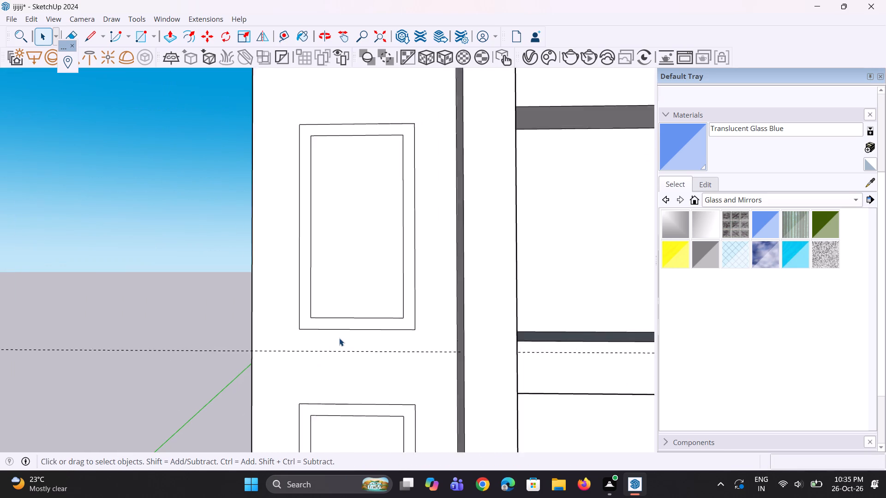
{"action": "scroll", "coordinate": [339, 338], "scroll_direction": "up", "scroll_amount": 2}
{"action": "left_click", "coordinate": [339, 320]}
{"action": "scroll", "coordinate": [348, 314], "scroll_direction": "up", "scroll_amount": 3}
{"action": "left_click", "coordinate": [355, 301], "text": "ctrl"}
{"action": "scroll", "coordinate": [358, 258], "scroll_direction": "down", "scroll_amount": 5}
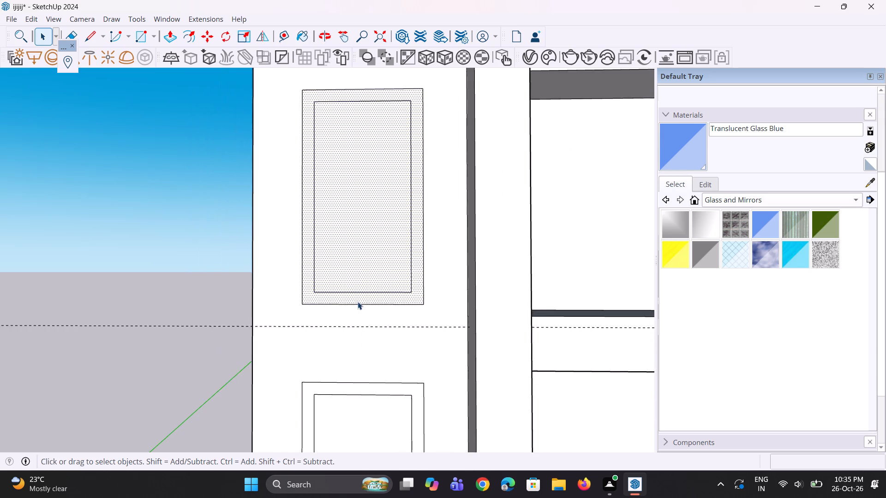
{"action": "scroll", "coordinate": [383, 361], "scroll_direction": "up", "scroll_amount": 5}
{"action": "key", "text": "m"}
{"action": "scroll", "coordinate": [430, 289], "scroll_direction": "up", "scroll_amount": 2}
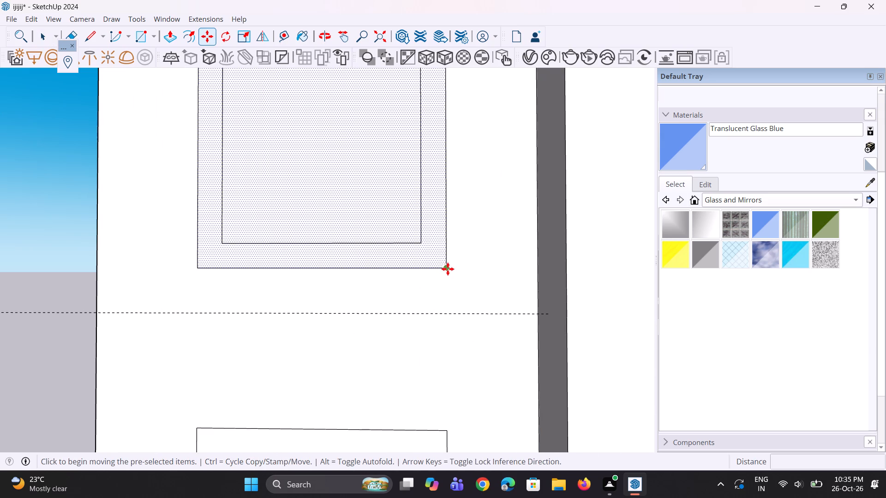
{"action": "left_click", "coordinate": [448, 269]}
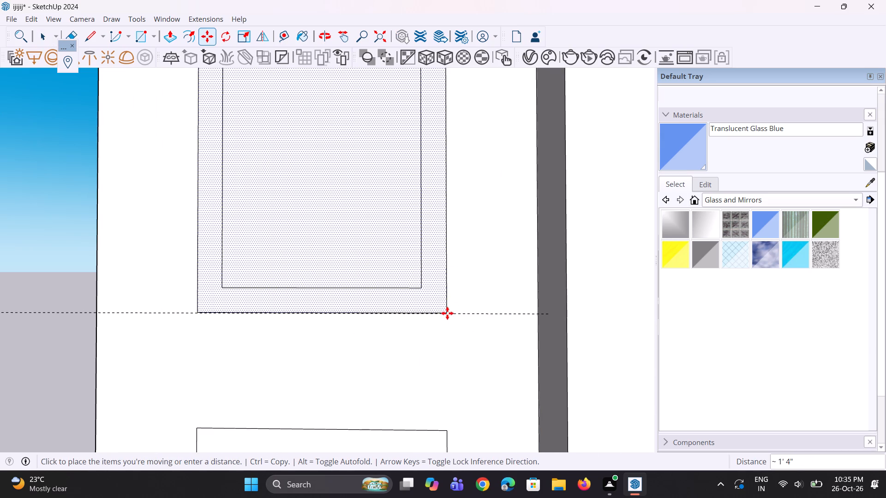
{"action": "left_click", "coordinate": [447, 313]}
{"action": "scroll", "coordinate": [413, 315], "scroll_direction": "down", "scroll_amount": 11}
{"action": "scroll", "coordinate": [340, 136], "scroll_direction": "down", "scroll_amount": 5}
{"action": "key", "text": "space"}
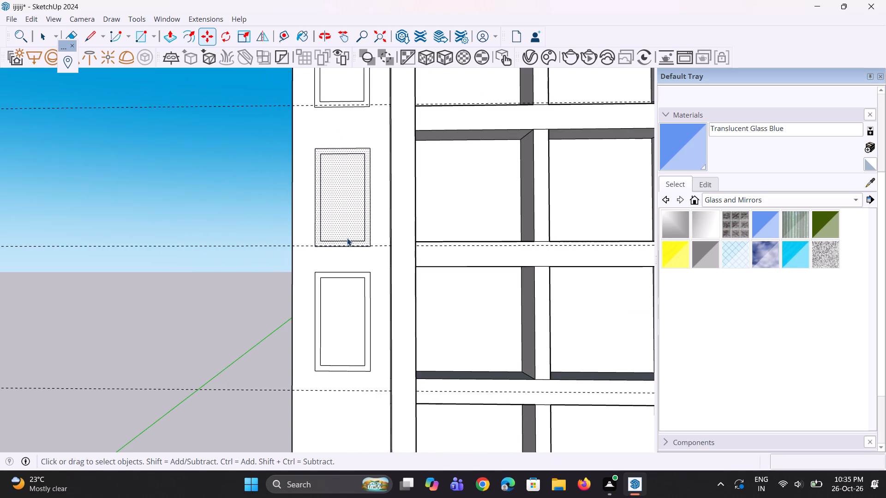
{"action": "key", "text": "space"}
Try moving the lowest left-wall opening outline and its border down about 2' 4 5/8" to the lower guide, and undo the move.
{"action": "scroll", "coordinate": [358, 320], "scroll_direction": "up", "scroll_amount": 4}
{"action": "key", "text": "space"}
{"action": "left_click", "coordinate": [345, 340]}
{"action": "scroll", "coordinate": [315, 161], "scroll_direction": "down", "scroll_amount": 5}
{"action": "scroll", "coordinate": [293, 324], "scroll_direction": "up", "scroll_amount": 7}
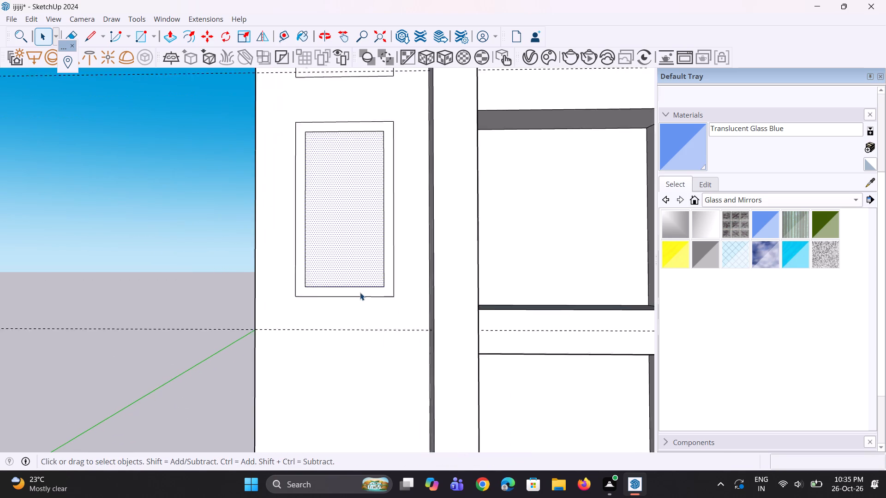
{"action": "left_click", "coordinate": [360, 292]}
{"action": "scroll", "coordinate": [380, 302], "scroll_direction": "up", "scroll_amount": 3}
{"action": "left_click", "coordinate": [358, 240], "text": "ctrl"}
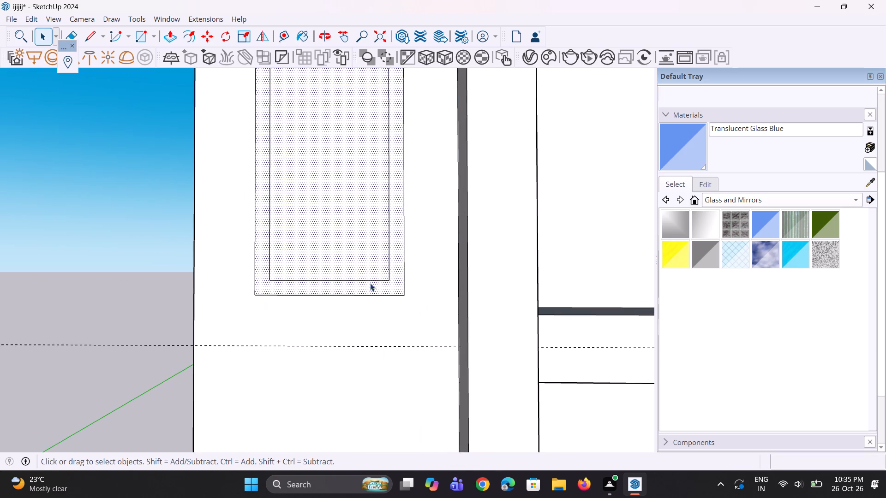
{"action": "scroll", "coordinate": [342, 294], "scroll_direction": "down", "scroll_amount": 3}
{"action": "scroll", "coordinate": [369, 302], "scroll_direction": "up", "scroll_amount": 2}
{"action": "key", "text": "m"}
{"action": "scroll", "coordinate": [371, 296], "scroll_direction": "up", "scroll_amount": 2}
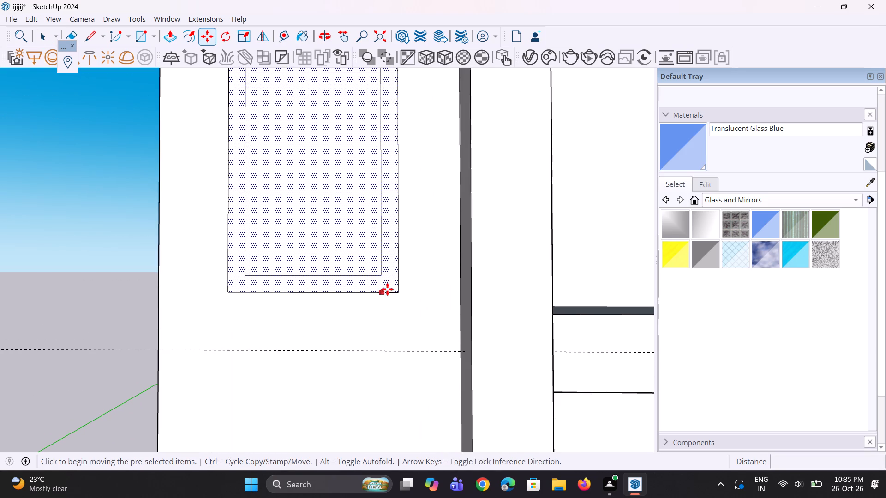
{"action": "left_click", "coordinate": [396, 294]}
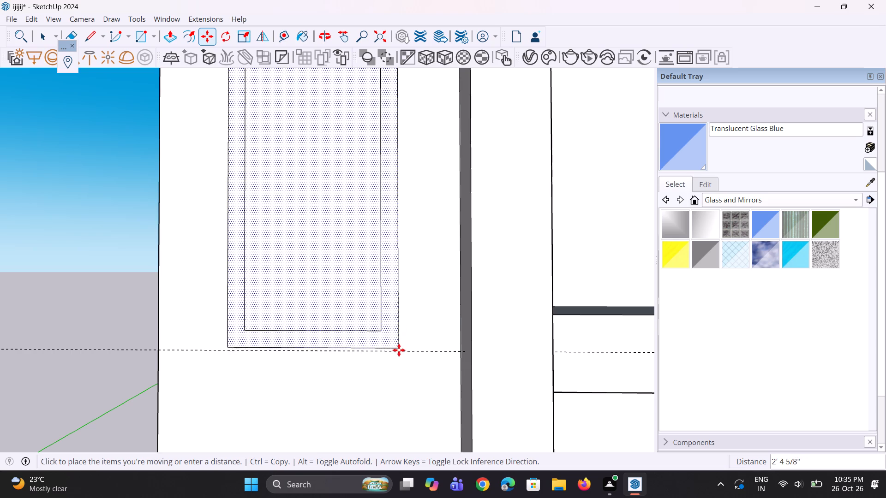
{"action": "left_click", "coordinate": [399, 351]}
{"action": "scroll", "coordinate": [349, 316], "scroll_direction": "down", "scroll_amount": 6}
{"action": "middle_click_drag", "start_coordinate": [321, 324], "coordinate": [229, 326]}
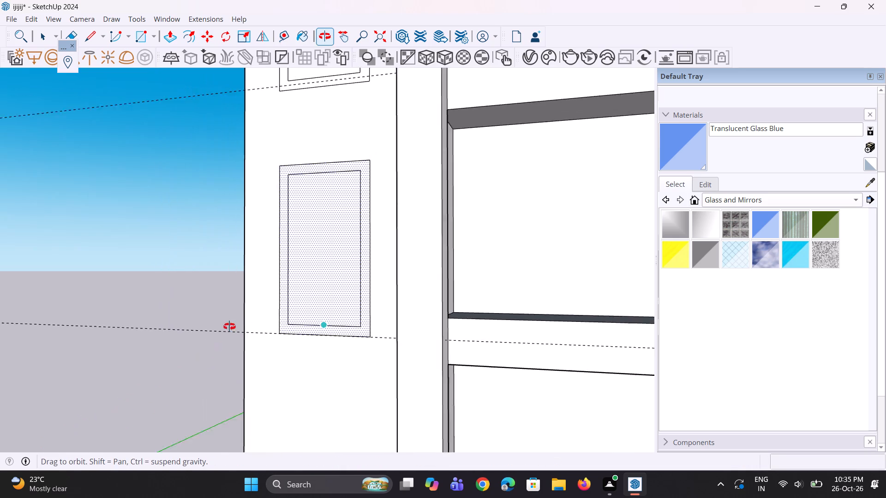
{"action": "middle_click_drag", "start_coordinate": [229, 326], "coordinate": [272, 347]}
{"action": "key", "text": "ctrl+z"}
Move the lowest left-wall opening outline and its border down about 2' 7" in total to meet the lower guide, and clear the selection.
{"action": "scroll", "coordinate": [300, 344], "scroll_direction": "up", "scroll_amount": 4, "text": "ctrl"}
{"action": "key", "text": "space"}
{"action": "scroll", "coordinate": [399, 303], "scroll_direction": "up", "scroll_amount": 1}
{"action": "key", "text": "m"}
{"action": "scroll", "coordinate": [411, 317], "scroll_direction": "up", "scroll_amount": 3}
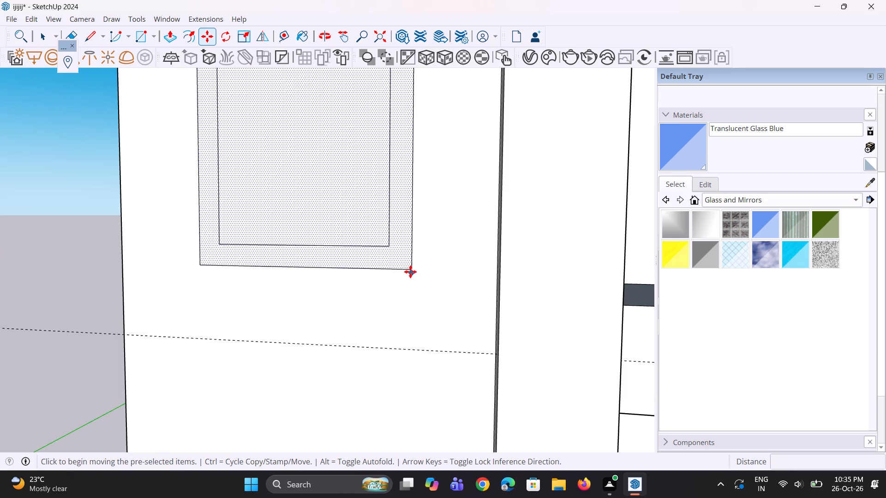
{"action": "left_click", "coordinate": [410, 271]}
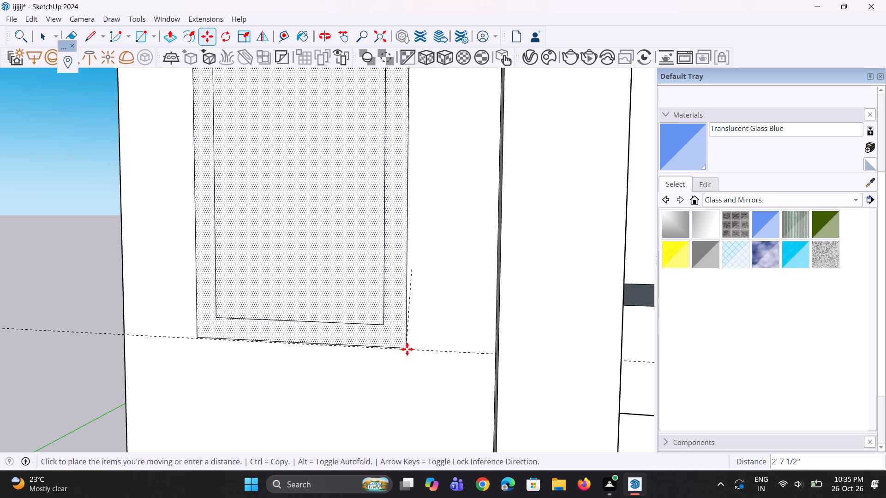
{"action": "left_click", "coordinate": [416, 331]}
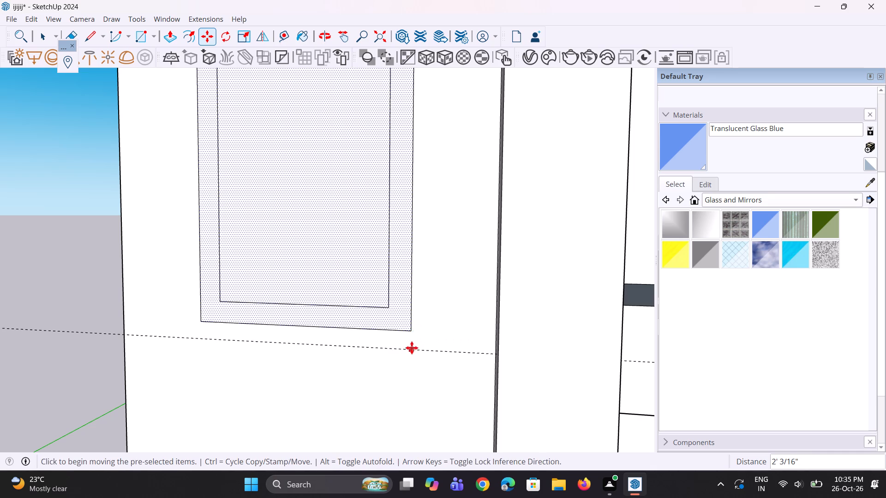
{"action": "scroll", "coordinate": [412, 348], "scroll_direction": "up", "scroll_amount": 3}
{"action": "left_click", "coordinate": [409, 326]}
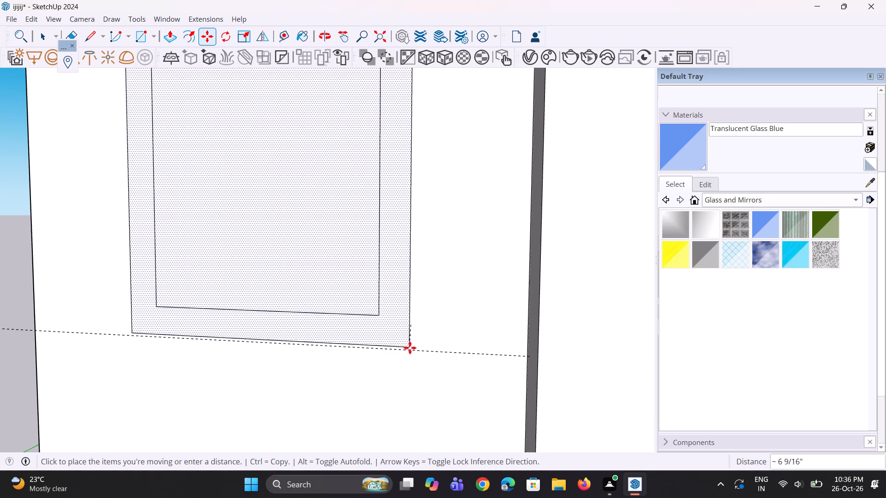
{"action": "left_click", "coordinate": [410, 350]}
{"action": "scroll", "coordinate": [413, 346], "scroll_direction": "down", "scroll_amount": 10}
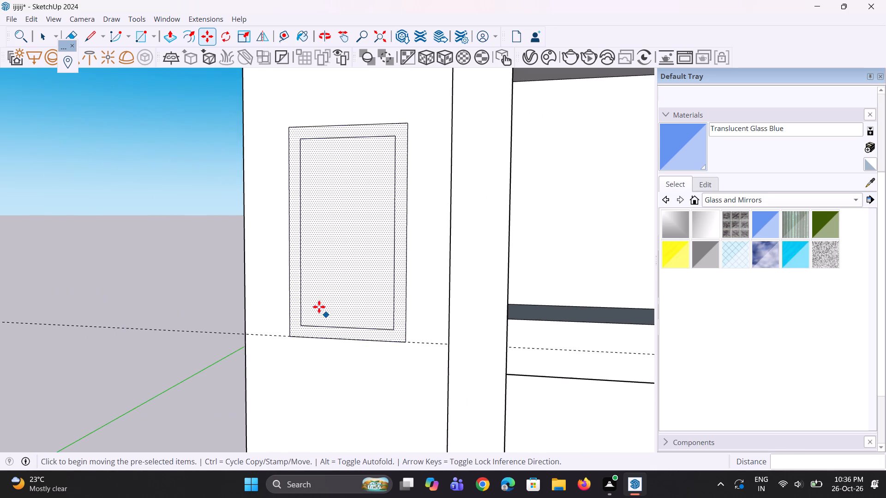
{"action": "scroll", "coordinate": [316, 307], "scroll_direction": "down", "scroll_amount": 7}
{"action": "scroll", "coordinate": [268, 226], "scroll_direction": "down", "scroll_amount": 11}
{"action": "scroll", "coordinate": [257, 283], "scroll_direction": "up", "scroll_amount": 1}
{"action": "middle_click_drag", "start_coordinate": [269, 285], "coordinate": [350, 289]}
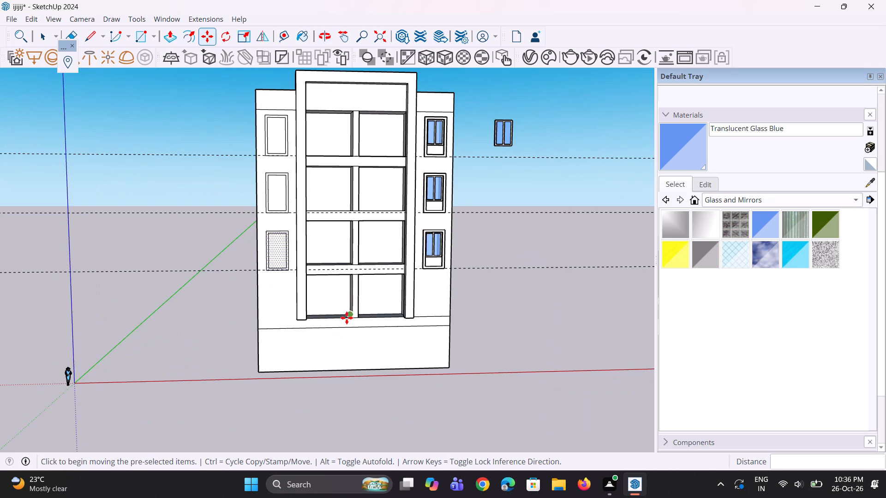
{"action": "scroll", "coordinate": [347, 318], "scroll_direction": "up", "scroll_amount": 3}
{"action": "key", "text": "space"}
{"action": "key", "text": "space"}
{"action": "key", "text": "space"}
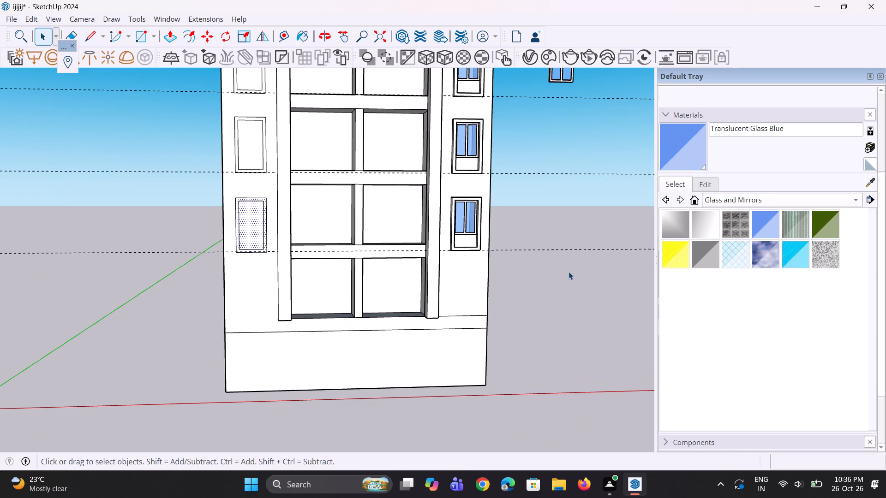
{"action": "left_click", "coordinate": [576, 295]}
Push the inner faces of the three left-wall openings inward about 5' 2 3/4", leaving their borders flush with the wall.
{"action": "scroll", "coordinate": [369, 356], "scroll_direction": "down", "scroll_amount": 5}
{"action": "scroll", "coordinate": [333, 150], "scroll_direction": "up", "scroll_amount": 8}
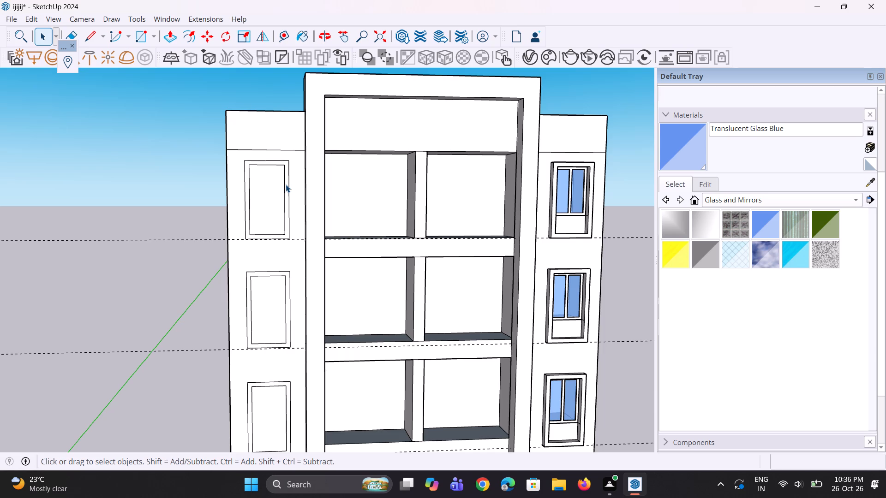
{"action": "scroll", "coordinate": [255, 222], "scroll_direction": "down", "scroll_amount": 4}
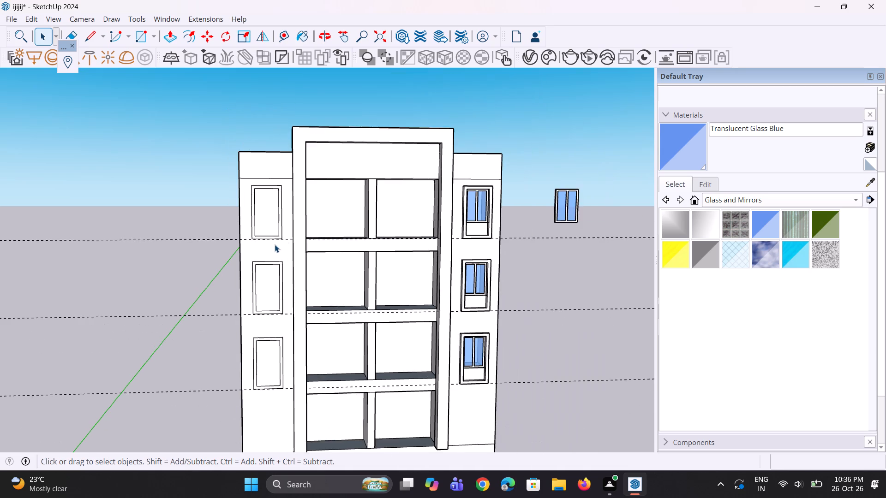
{"action": "middle_click_drag", "start_coordinate": [278, 244], "coordinate": [346, 265]}
{"action": "scroll", "coordinate": [346, 265], "scroll_direction": "up", "scroll_amount": 1}
{"action": "scroll", "coordinate": [405, 231], "scroll_direction": "up", "scroll_amount": 3}
{"action": "scroll", "coordinate": [175, 229], "scroll_direction": "up", "scroll_amount": 1}
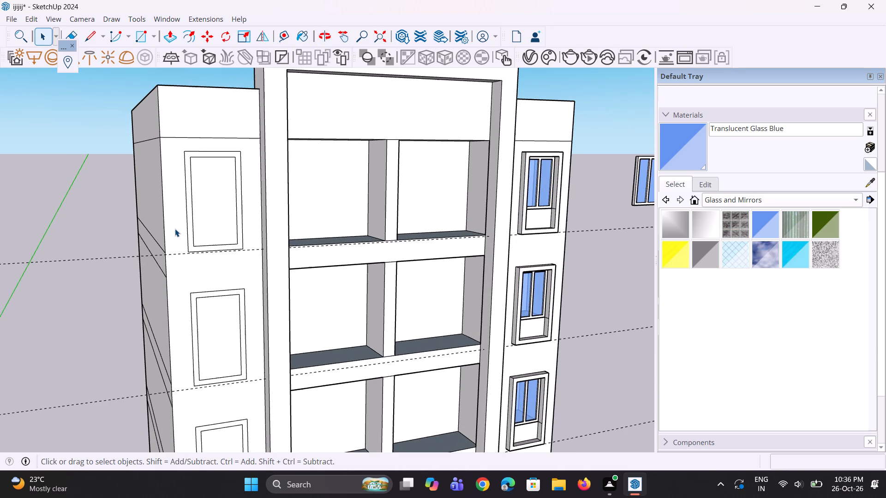
{"action": "key", "text": "p"}
{"action": "left_click", "coordinate": [219, 205]}
{"action": "left_click", "coordinate": [214, 197]}
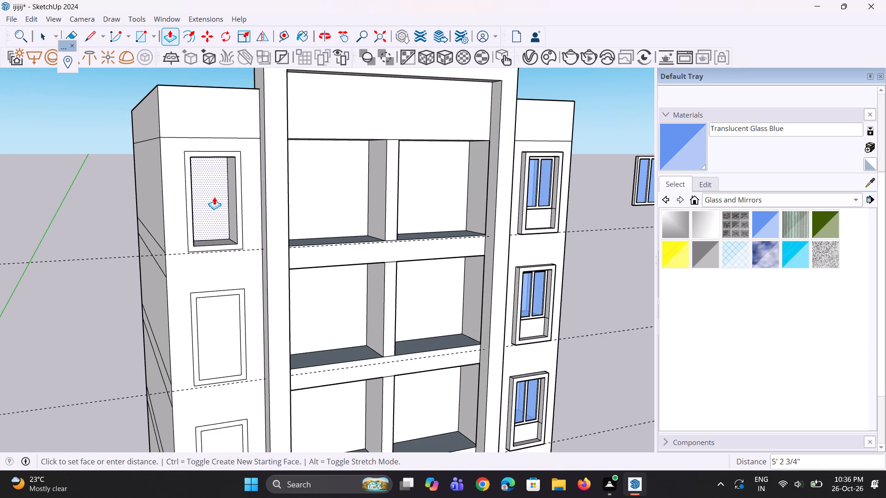
{"action": "double_click", "coordinate": [229, 326]}
{"action": "scroll", "coordinate": [228, 148], "scroll_direction": "down", "scroll_amount": 3}
{"action": "scroll", "coordinate": [222, 442], "scroll_direction": "up", "scroll_amount": 4}
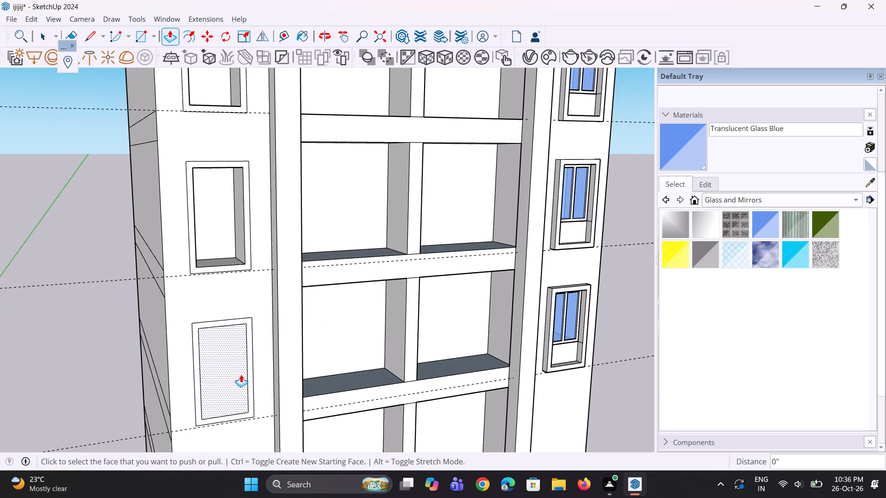
{"action": "double_click", "coordinate": [241, 374]}
{"action": "scroll", "coordinate": [166, 223], "scroll_direction": "down", "scroll_amount": 4}
{"action": "middle_click_drag", "start_coordinate": [210, 337], "coordinate": [174, 343]}
{"action": "key", "text": "space"}
{"action": "scroll", "coordinate": [198, 391], "scroll_direction": "down", "scroll_amount": 5}
{"action": "key", "text": "space"}
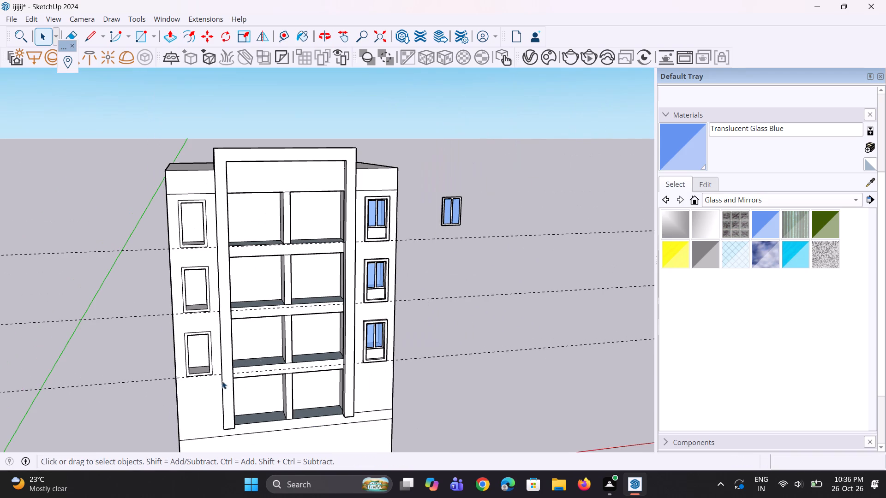
Copy the detached two-pane glass window into the top left-wall opening, matching the upper right corners of window and opening.
{"action": "left_click", "coordinate": [459, 213]}
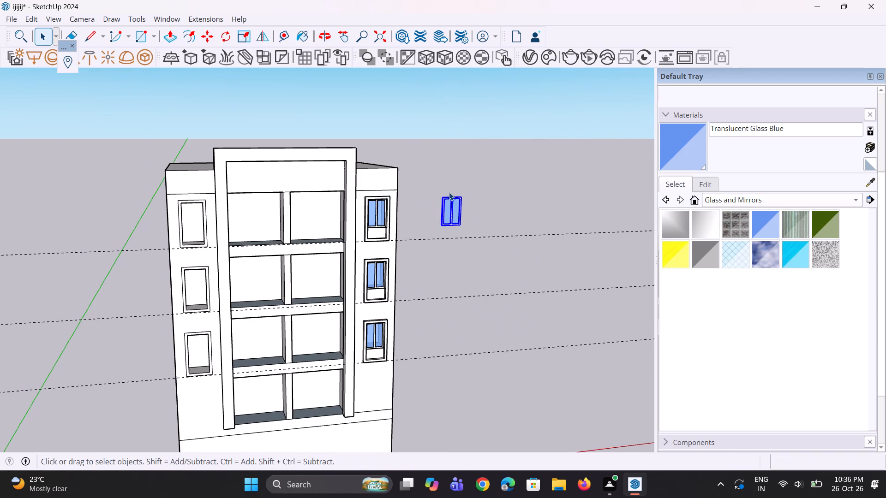
{"action": "scroll", "coordinate": [449, 192], "scroll_direction": "up", "scroll_amount": 2}
{"action": "key", "text": "m"}
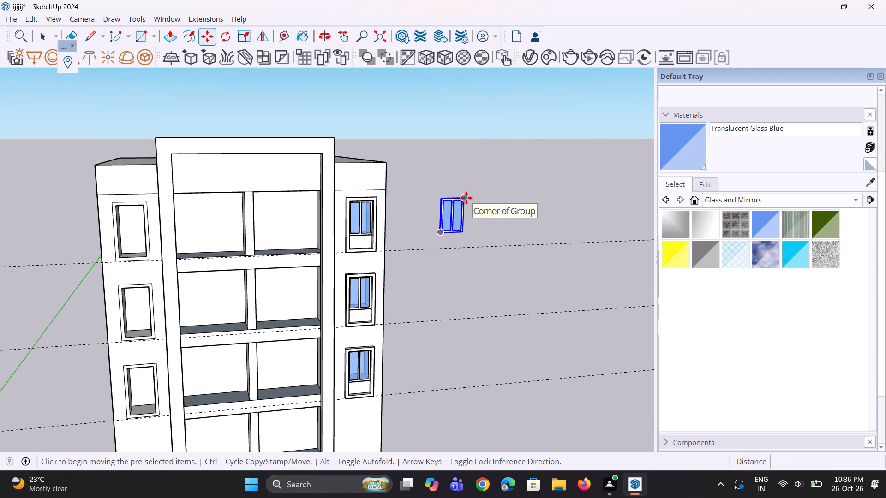
{"action": "left_click", "coordinate": [466, 198]}
{"action": "scroll", "coordinate": [488, 231], "scroll_direction": "down", "scroll_amount": 5}
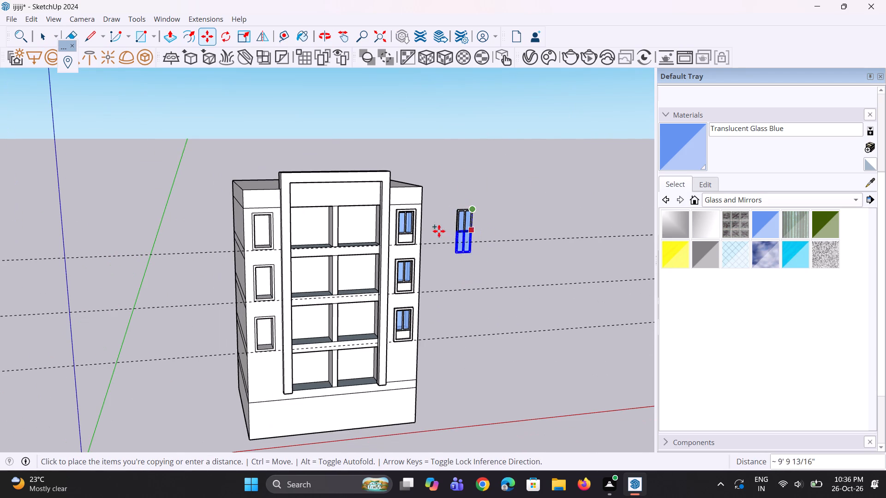
{"action": "scroll", "coordinate": [295, 201], "scroll_direction": "up", "scroll_amount": 8}
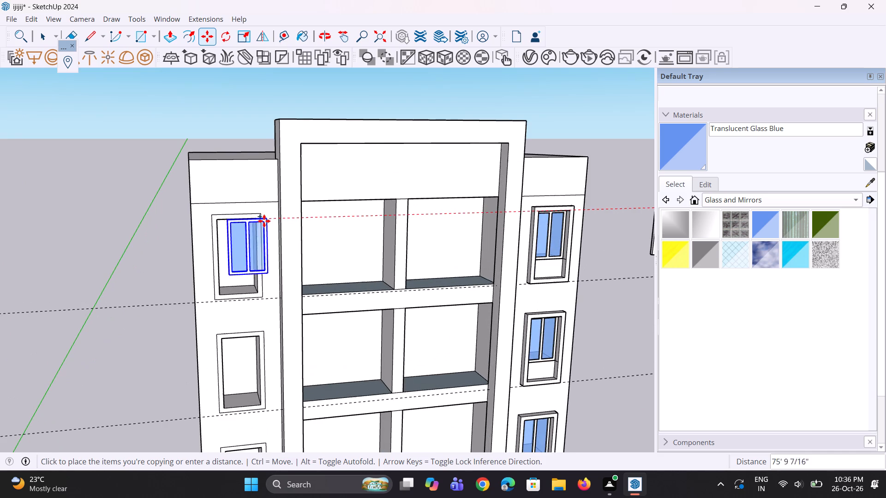
{"action": "left_click", "coordinate": [257, 221]}
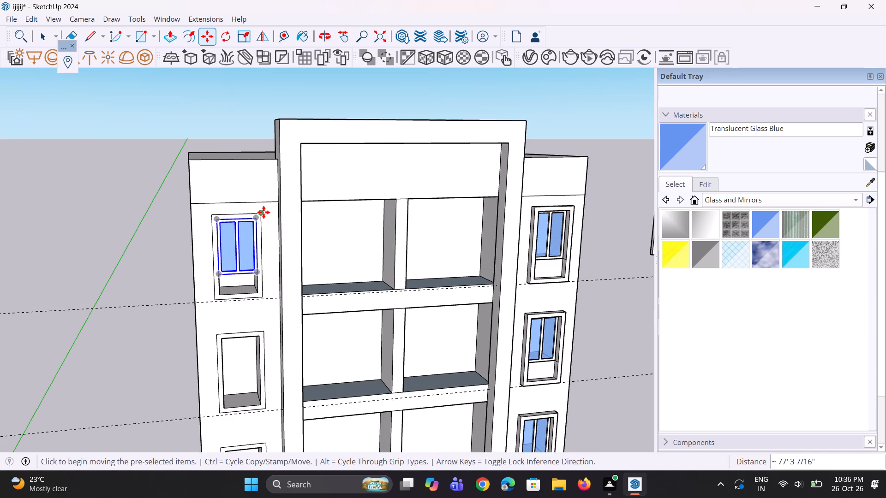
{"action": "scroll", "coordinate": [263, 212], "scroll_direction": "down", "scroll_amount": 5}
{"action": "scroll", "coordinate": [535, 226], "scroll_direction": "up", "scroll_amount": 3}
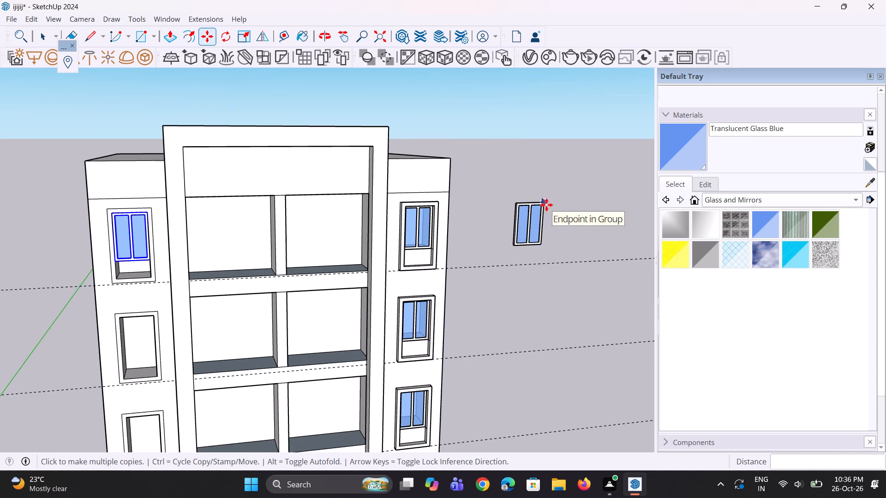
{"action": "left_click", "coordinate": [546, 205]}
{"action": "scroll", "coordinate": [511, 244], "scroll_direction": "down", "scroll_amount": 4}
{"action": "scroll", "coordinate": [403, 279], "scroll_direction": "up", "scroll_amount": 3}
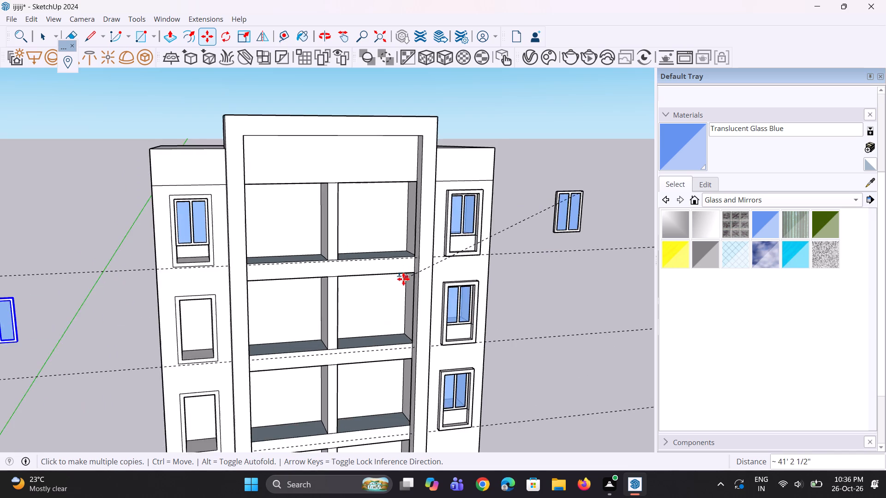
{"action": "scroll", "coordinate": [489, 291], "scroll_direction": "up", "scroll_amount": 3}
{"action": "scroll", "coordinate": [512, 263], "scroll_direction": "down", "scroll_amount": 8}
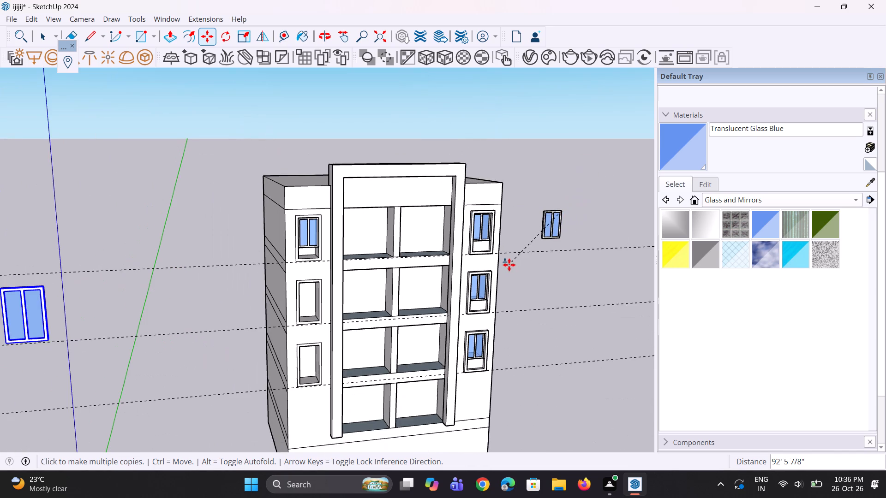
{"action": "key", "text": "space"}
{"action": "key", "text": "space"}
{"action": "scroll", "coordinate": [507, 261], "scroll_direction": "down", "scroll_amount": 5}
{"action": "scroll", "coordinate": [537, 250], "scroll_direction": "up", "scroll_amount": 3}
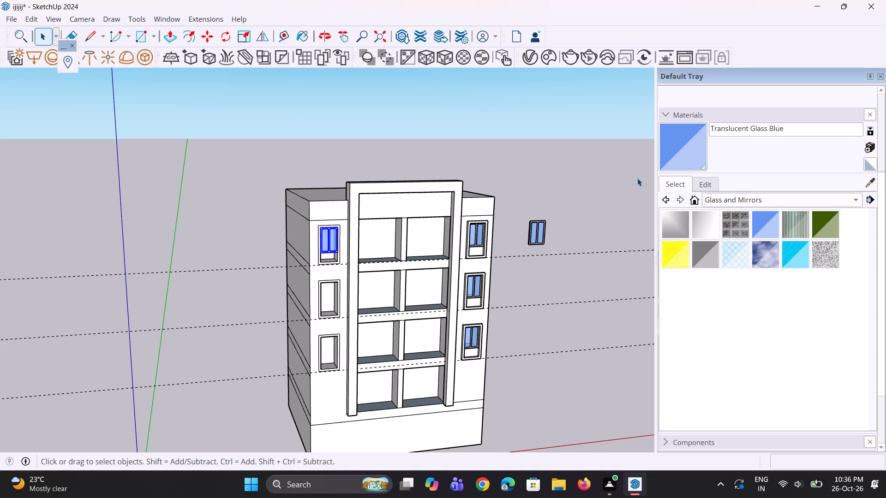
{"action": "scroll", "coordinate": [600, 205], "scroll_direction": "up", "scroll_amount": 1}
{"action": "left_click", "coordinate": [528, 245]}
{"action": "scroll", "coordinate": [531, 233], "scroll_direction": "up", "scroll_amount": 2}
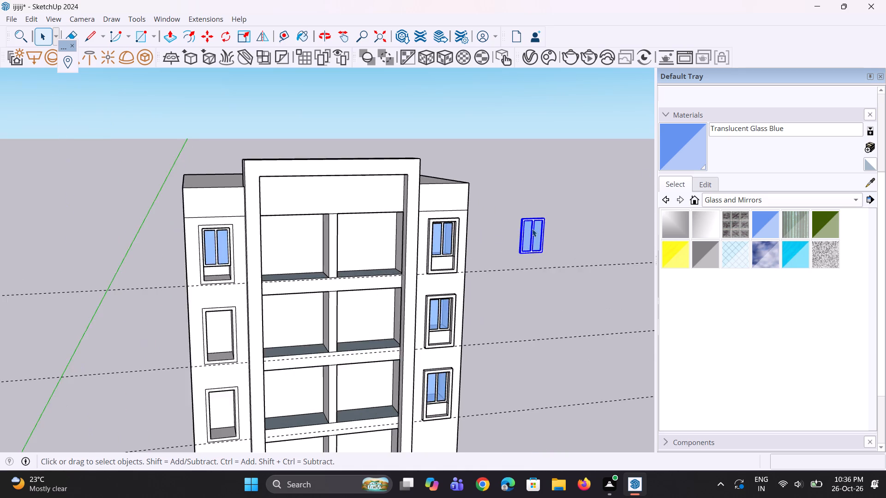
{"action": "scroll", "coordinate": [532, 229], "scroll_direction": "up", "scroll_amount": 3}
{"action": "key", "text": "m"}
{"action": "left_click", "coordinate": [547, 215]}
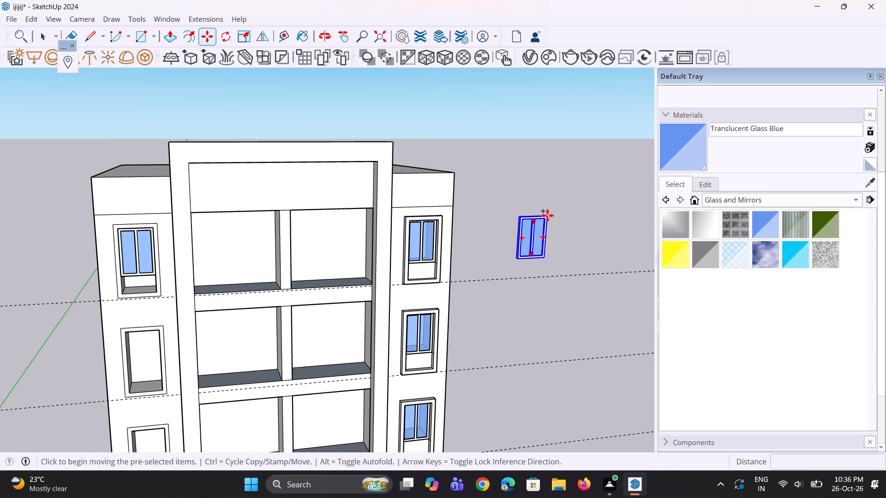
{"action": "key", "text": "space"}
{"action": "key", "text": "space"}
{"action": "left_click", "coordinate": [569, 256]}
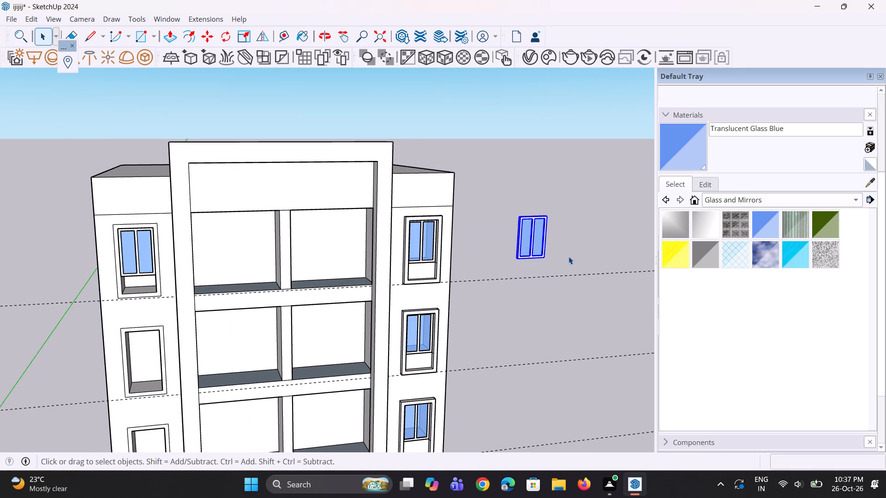
Copy the detached two-pane glass window into the middle left-wall opening, near the opening's upper right corner.
{"action": "left_click", "coordinate": [532, 240]}
{"action": "key", "text": "m"}
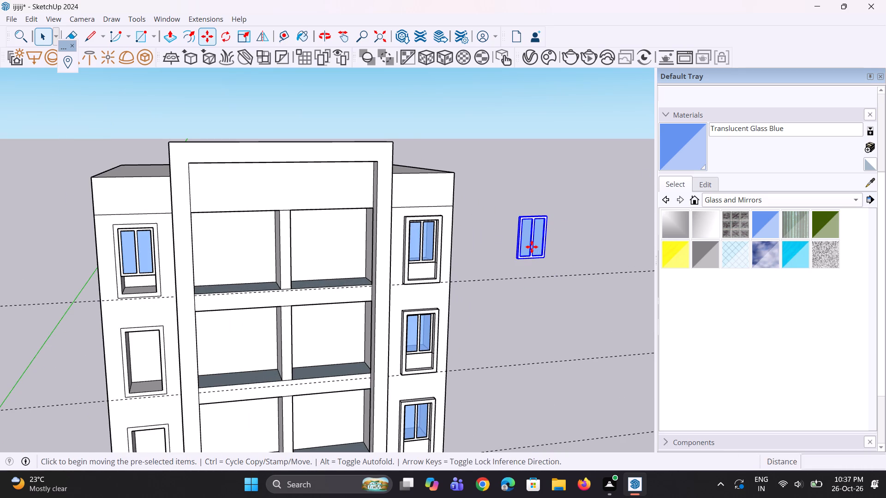
{"action": "left_click", "coordinate": [547, 217]}
{"action": "scroll", "coordinate": [550, 245], "scroll_direction": "down", "scroll_amount": 5}
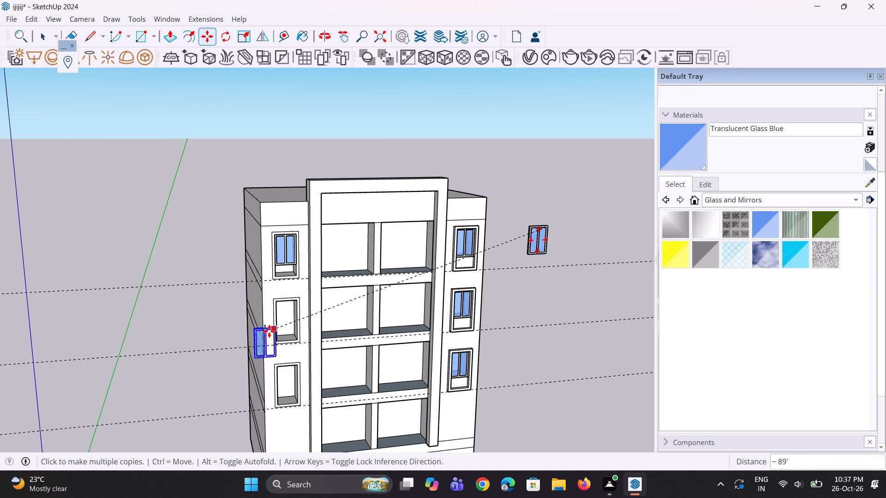
{"action": "scroll", "coordinate": [269, 331], "scroll_direction": "up", "scroll_amount": 5}
{"action": "scroll", "coordinate": [309, 288], "scroll_direction": "up", "scroll_amount": 2}
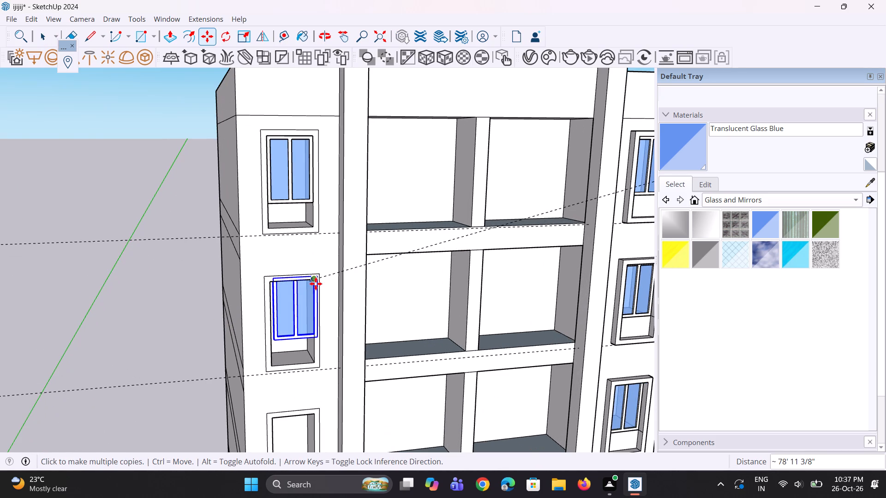
{"action": "scroll", "coordinate": [313, 288], "scroll_direction": "up", "scroll_amount": 5}
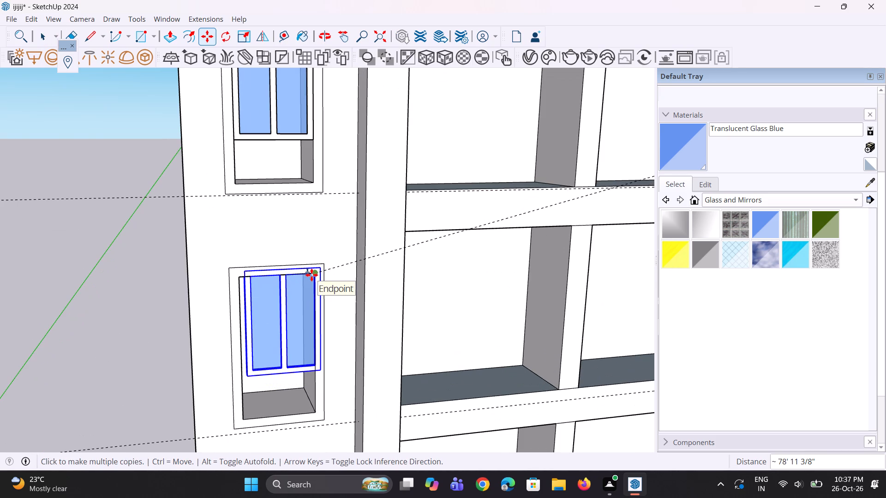
{"action": "scroll", "coordinate": [311, 275], "scroll_direction": "up", "scroll_amount": 2}
{"action": "left_click", "coordinate": [311, 275]}
Place another copy of the glass window into the lowest left-wall opening, near its upper right corner.
{"action": "scroll", "coordinate": [244, 248], "scroll_direction": "down", "scroll_amount": 11}
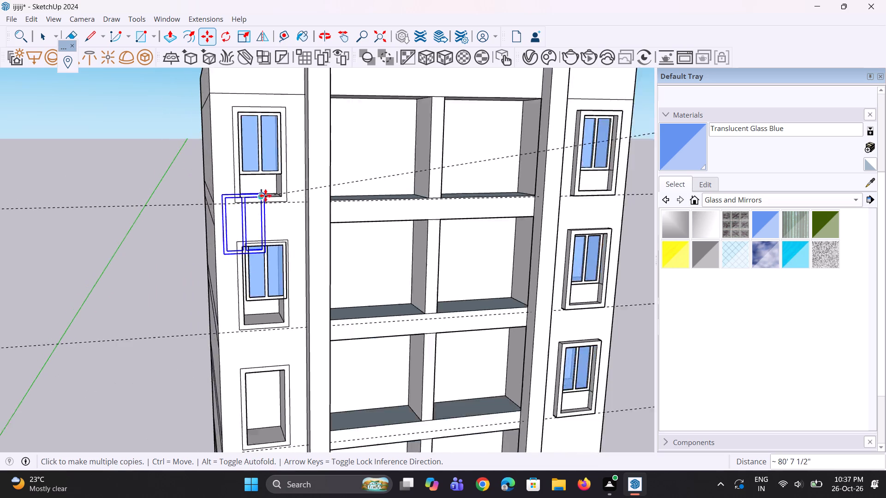
{"action": "scroll", "coordinate": [264, 360], "scroll_direction": "up", "scroll_amount": 7}
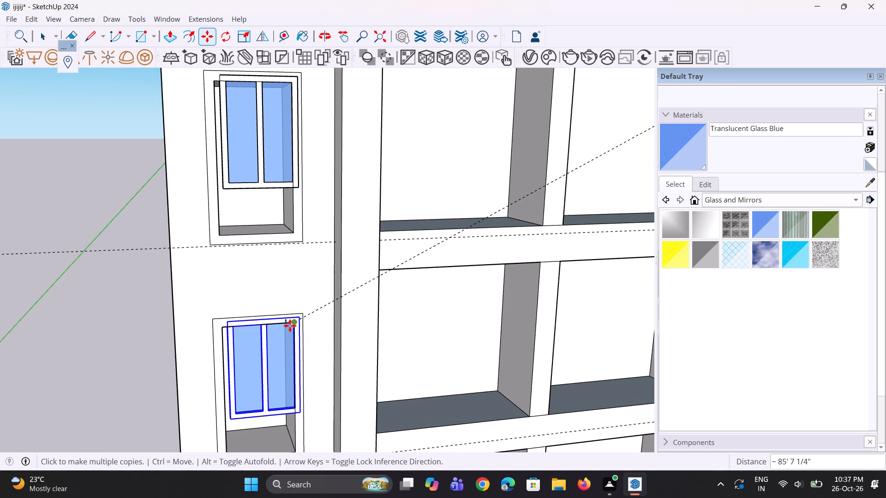
{"action": "left_click", "coordinate": [290, 326]}
{"action": "key", "text": "space"}
{"action": "key", "text": "space"}
Move the lowest left-wall window so its upper right corner meets the upper right inner corner of the opening.
{"action": "scroll", "coordinate": [283, 346], "scroll_direction": "up", "scroll_amount": 2}
{"action": "left_click", "coordinate": [269, 344]}
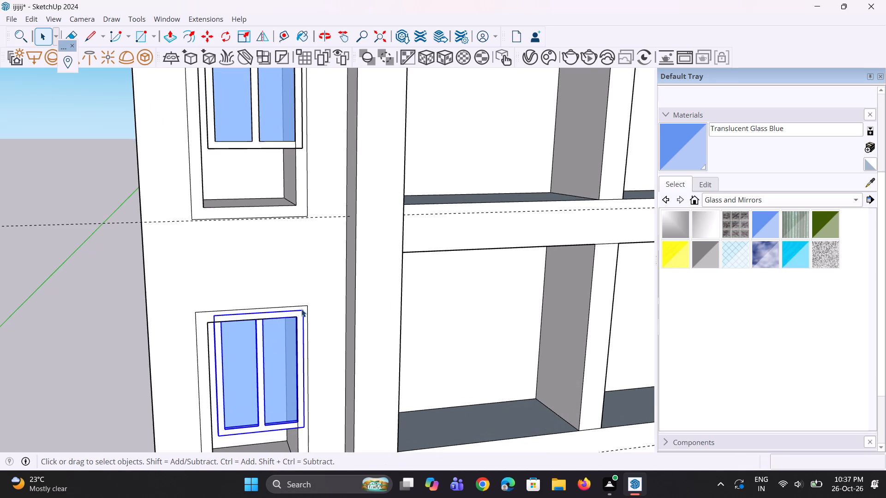
{"action": "scroll", "coordinate": [302, 308], "scroll_direction": "up", "scroll_amount": 2}
{"action": "key", "text": "m"}
{"action": "scroll", "coordinate": [280, 310], "scroll_direction": "up", "scroll_amount": 2}
{"action": "left_click", "coordinate": [309, 308]}
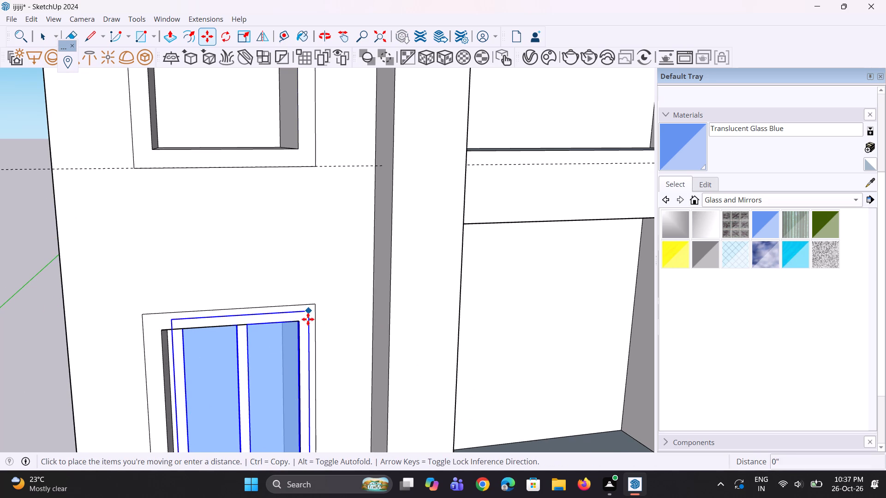
{"action": "left_click", "coordinate": [298, 323]}
{"action": "scroll", "coordinate": [311, 355], "scroll_direction": "down", "scroll_amount": 10}
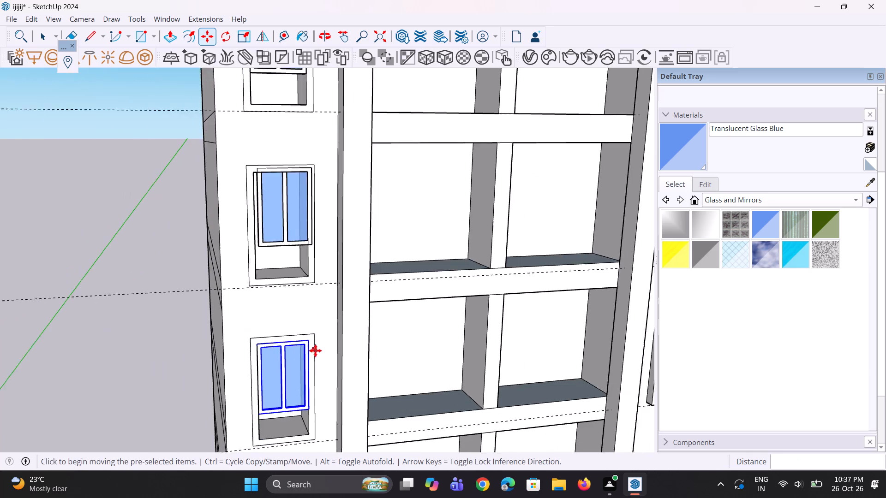
{"action": "scroll", "coordinate": [315, 350], "scroll_direction": "down", "scroll_amount": 1}
{"action": "key", "text": "space"}
{"action": "key", "text": "space"}
Move the middle left-wall window so its upper right corner meets the opening's upper right inner corner, and clear the selection.
{"action": "left_click_drag", "start_coordinate": [295, 241], "coordinate": [296, 251]}
{"action": "scroll", "coordinate": [314, 166], "scroll_direction": "up", "scroll_amount": 2}
{"action": "left_click", "coordinate": [276, 244]}
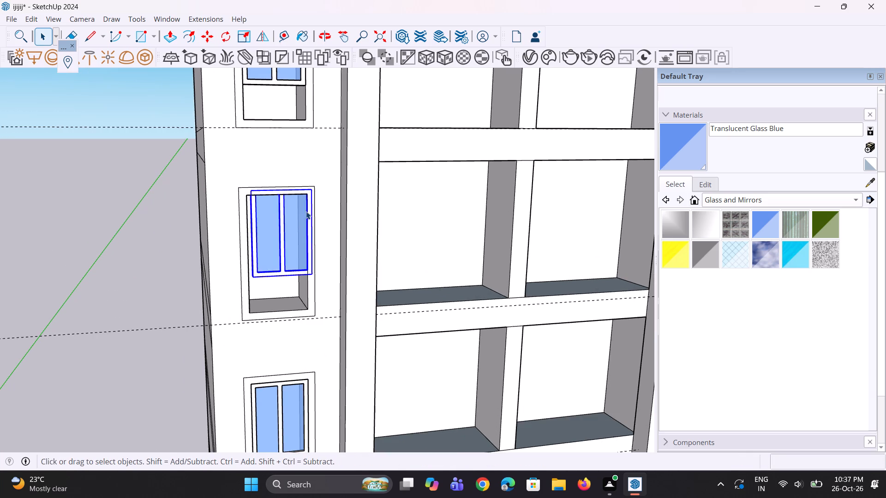
{"action": "scroll", "coordinate": [323, 174], "scroll_direction": "up", "scroll_amount": 5}
{"action": "scroll", "coordinate": [293, 210], "scroll_direction": "up", "scroll_amount": 3}
{"action": "key", "text": "m"}
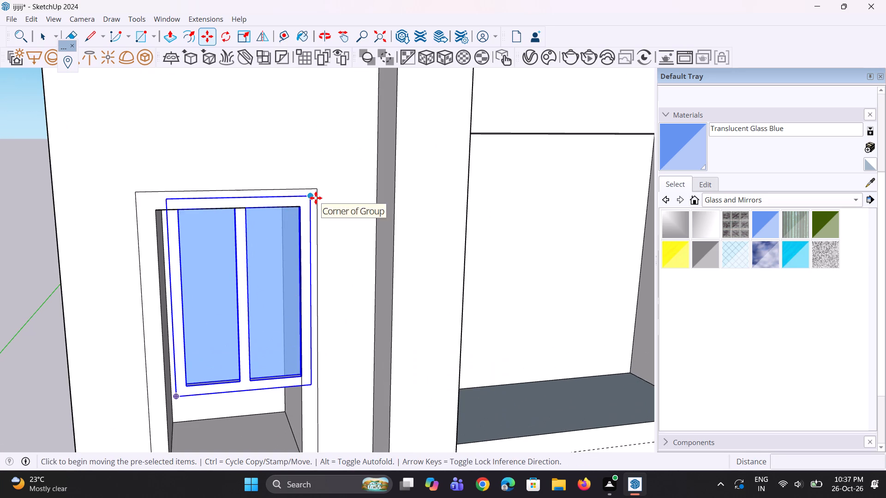
{"action": "left_click", "coordinate": [316, 198]}
{"action": "left_click", "coordinate": [298, 208]}
{"action": "scroll", "coordinate": [295, 284], "scroll_direction": "down", "scroll_amount": 3}
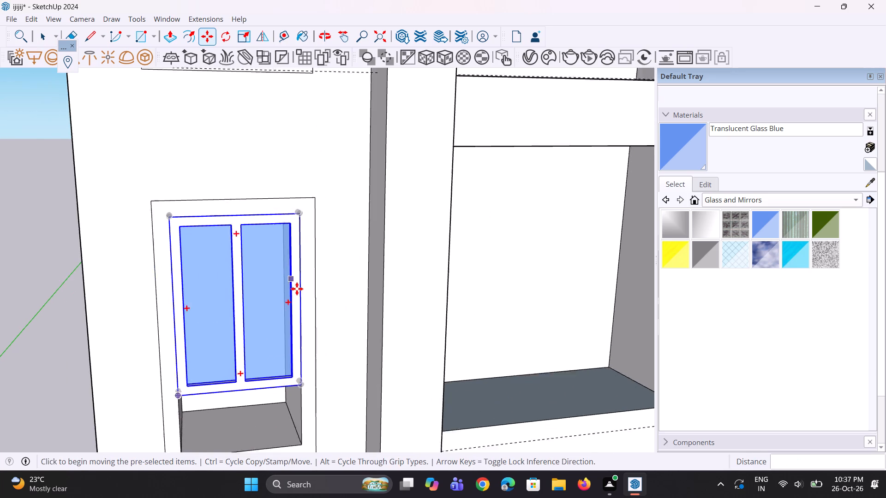
{"action": "scroll", "coordinate": [297, 289], "scroll_direction": "down", "scroll_amount": 8}
{"action": "middle_click_drag", "start_coordinate": [288, 279], "coordinate": [280, 270]}
{"action": "key", "text": "space"}
{"action": "key", "text": "space"}
{"action": "left_click", "coordinate": [177, 286]}
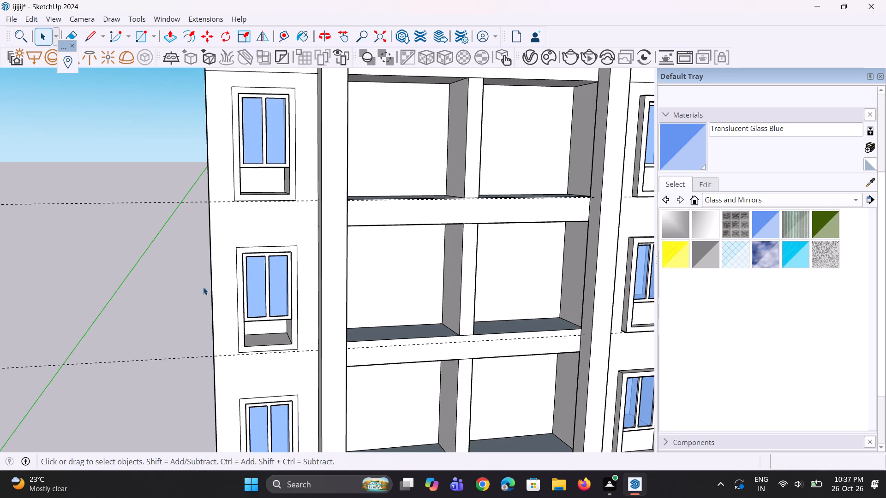
Draw a 5' 11 7/16" horizontal line across the back face of the top left-wall opening, just below the window.
{"action": "middle_click_drag", "start_coordinate": [204, 291], "coordinate": [211, 262]}
{"action": "scroll", "coordinate": [246, 169], "scroll_direction": "up", "scroll_amount": 3}
{"action": "middle_click_drag", "start_coordinate": [257, 161], "coordinate": [214, 158]}
{"action": "scroll", "coordinate": [214, 158], "scroll_direction": "up", "scroll_amount": 2}
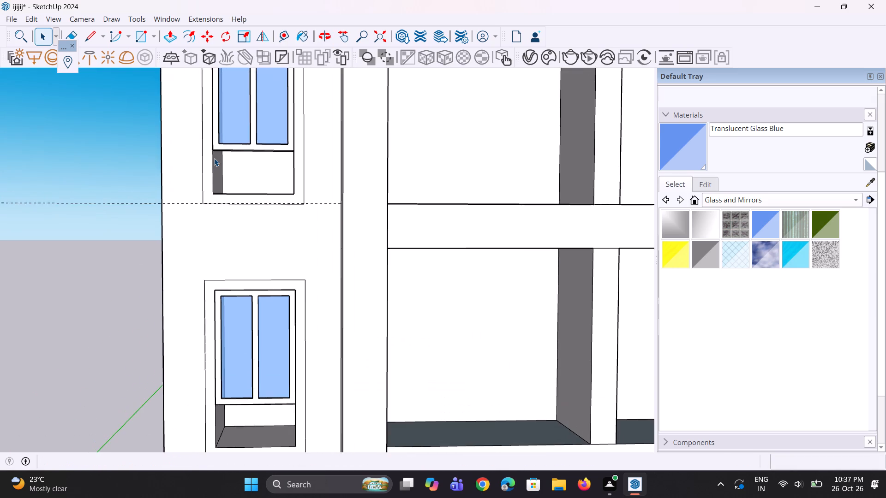
{"action": "key", "text": "l"}
{"action": "scroll", "coordinate": [214, 158], "scroll_direction": "up", "scroll_amount": 4}
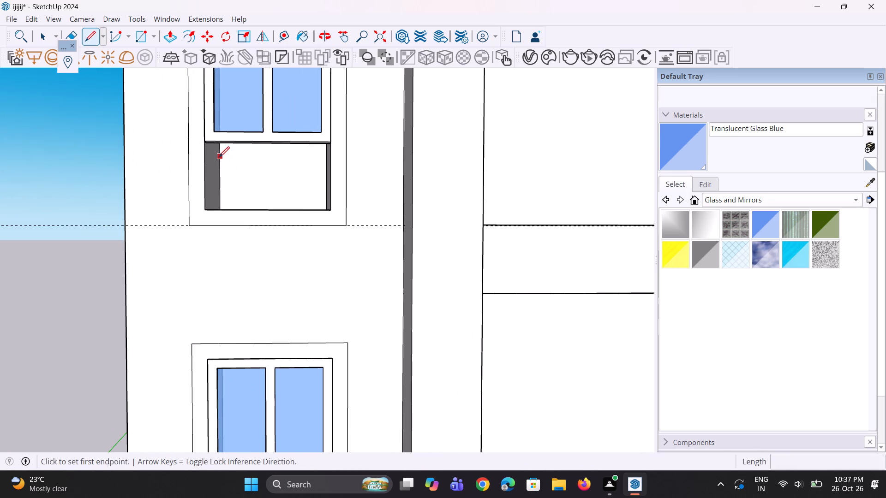
{"action": "left_click", "coordinate": [219, 157]}
{"action": "middle_click_drag", "start_coordinate": [299, 173], "coordinate": [327, 173]}
{"action": "scroll", "coordinate": [327, 173], "scroll_direction": "up", "scroll_amount": 2}
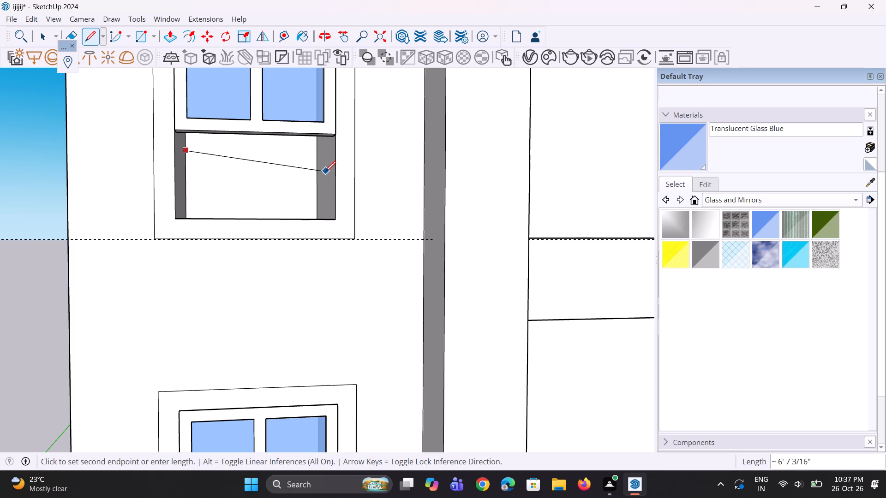
{"action": "scroll", "coordinate": [320, 154], "scroll_direction": "up", "scroll_amount": 3}
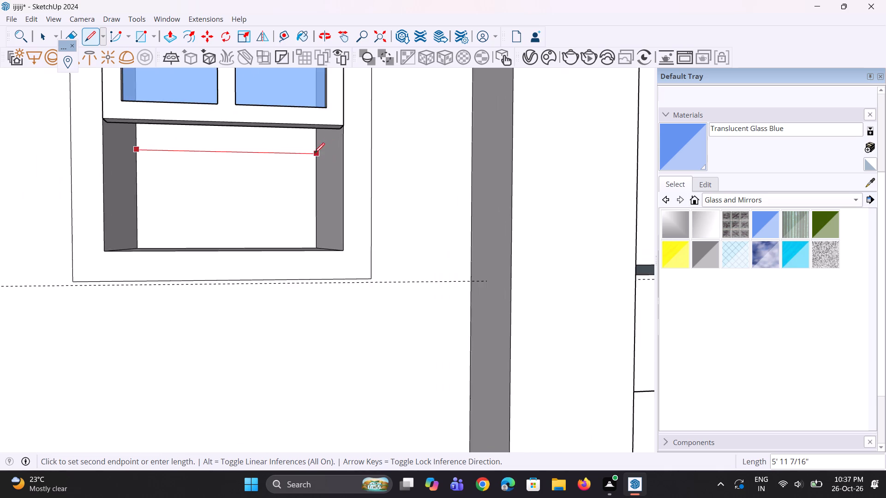
{"action": "scroll", "coordinate": [310, 156], "scroll_direction": "up", "scroll_amount": 1}
{"action": "left_click", "coordinate": [317, 155]}
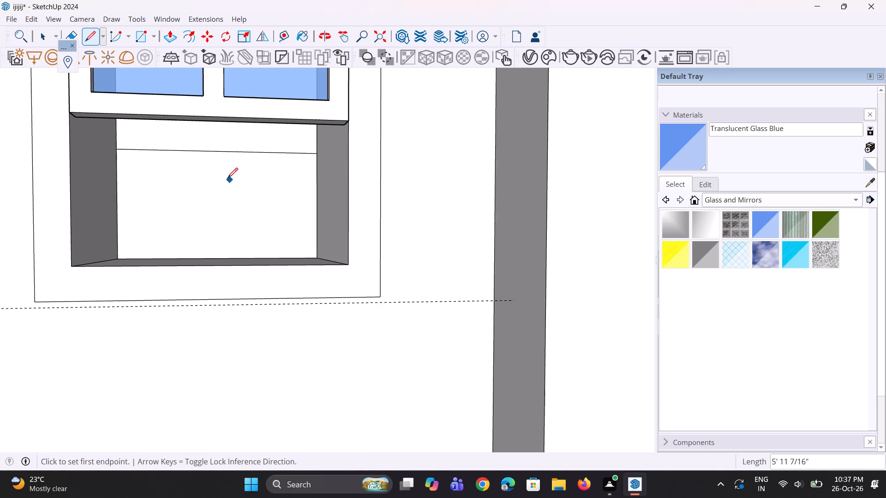
Draw a 5' 11 7/16" horizontal line across the back face of the middle left-wall opening, just below the window.
{"action": "scroll", "coordinate": [227, 178], "scroll_direction": "down", "scroll_amount": 5}
{"action": "middle_click_drag", "start_coordinate": [233, 192], "coordinate": [200, 221]}
{"action": "scroll", "coordinate": [229, 167], "scroll_direction": "down", "scroll_amount": 5}
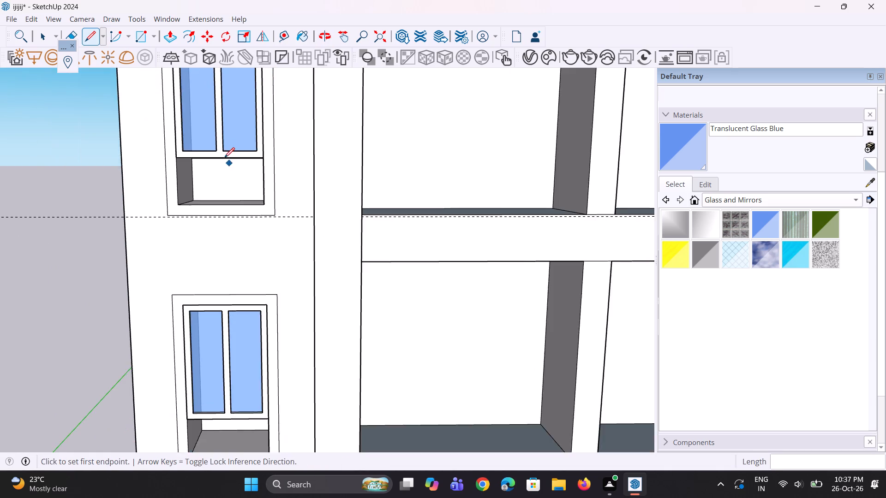
{"action": "scroll", "coordinate": [221, 152], "scroll_direction": "down", "scroll_amount": 5}
{"action": "scroll", "coordinate": [214, 461], "scroll_direction": "up", "scroll_amount": 4}
{"action": "middle_click_drag", "start_coordinate": [213, 356], "coordinate": [286, 269]}
{"action": "scroll", "coordinate": [272, 276], "scroll_direction": "up", "scroll_amount": 4}
{"action": "middle_click_drag", "start_coordinate": [254, 294], "coordinate": [245, 296]}
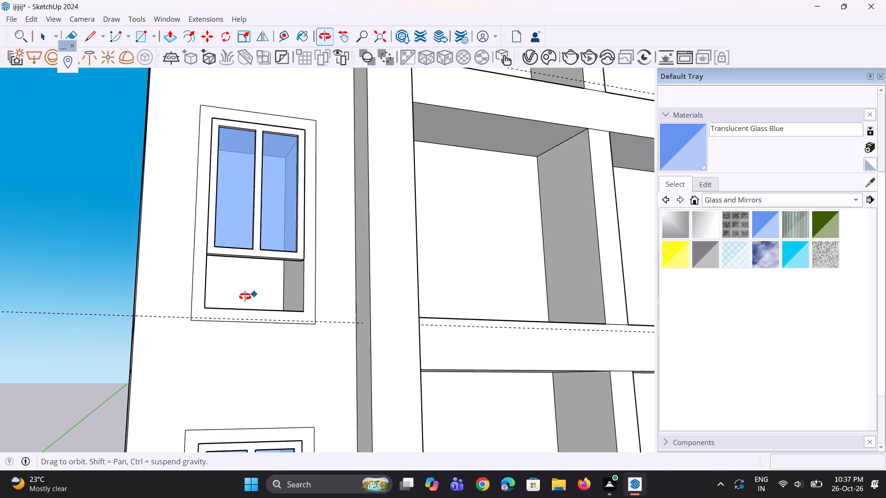
{"action": "middle_click_drag", "start_coordinate": [245, 296], "coordinate": [174, 300]}
{"action": "scroll", "coordinate": [226, 299], "scroll_direction": "up", "scroll_amount": 1}
{"action": "scroll", "coordinate": [192, 280], "scroll_direction": "up", "scroll_amount": 3}
{"action": "left_click", "coordinate": [198, 273]}
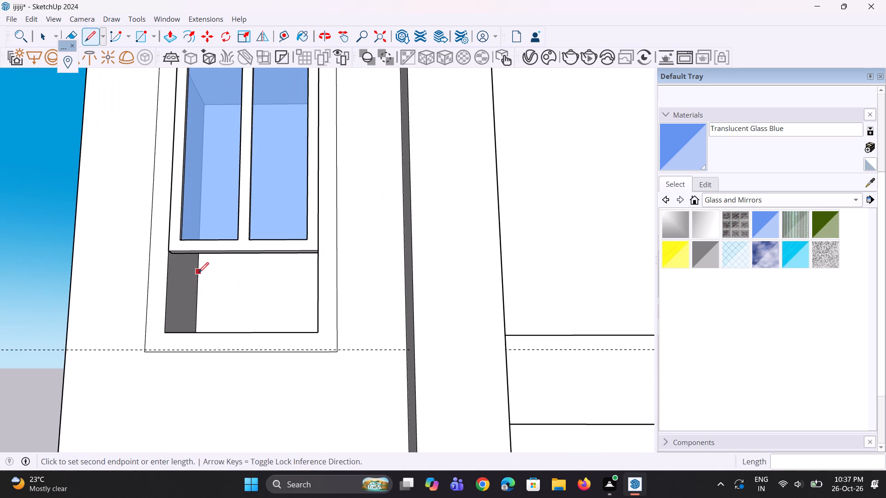
{"action": "middle_click_drag", "start_coordinate": [221, 278], "coordinate": [261, 283]}
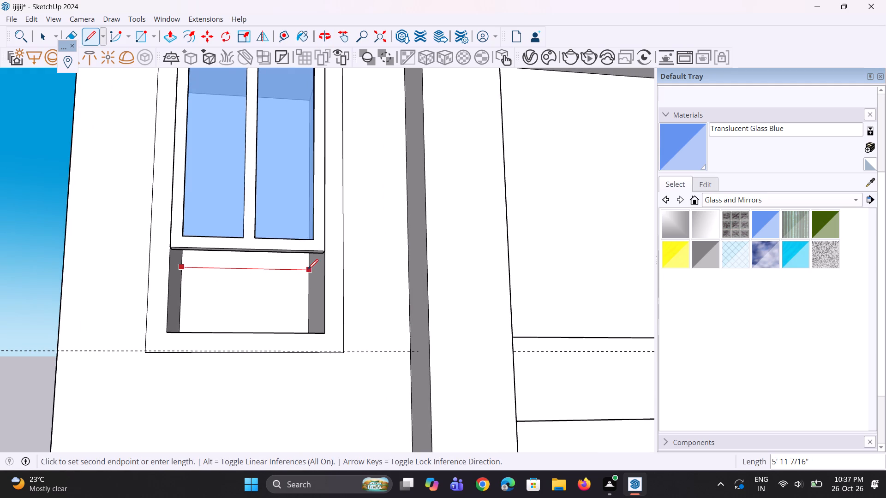
{"action": "left_click", "coordinate": [311, 269]}
Draw a 5' 11 7/16" horizontal line across the back face of the lowest left-wall opening, just below the window.
{"action": "scroll", "coordinate": [277, 245], "scroll_direction": "down", "scroll_amount": 5}
{"action": "scroll", "coordinate": [227, 241], "scroll_direction": "down", "scroll_amount": 6}
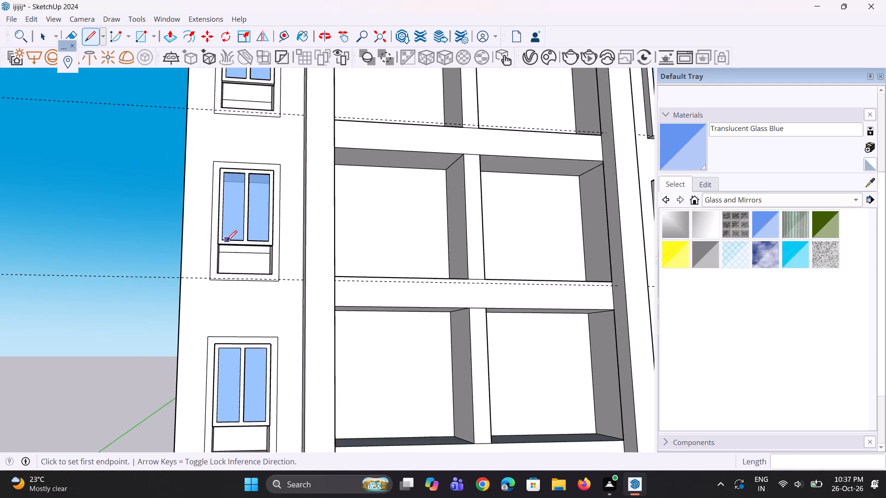
{"action": "scroll", "coordinate": [227, 241], "scroll_direction": "down", "scroll_amount": 6}
{"action": "scroll", "coordinate": [240, 340], "scroll_direction": "up", "scroll_amount": 1}
{"action": "middle_click_drag", "start_coordinate": [239, 344], "coordinate": [234, 368]}
{"action": "scroll", "coordinate": [224, 371], "scroll_direction": "up", "scroll_amount": 10}
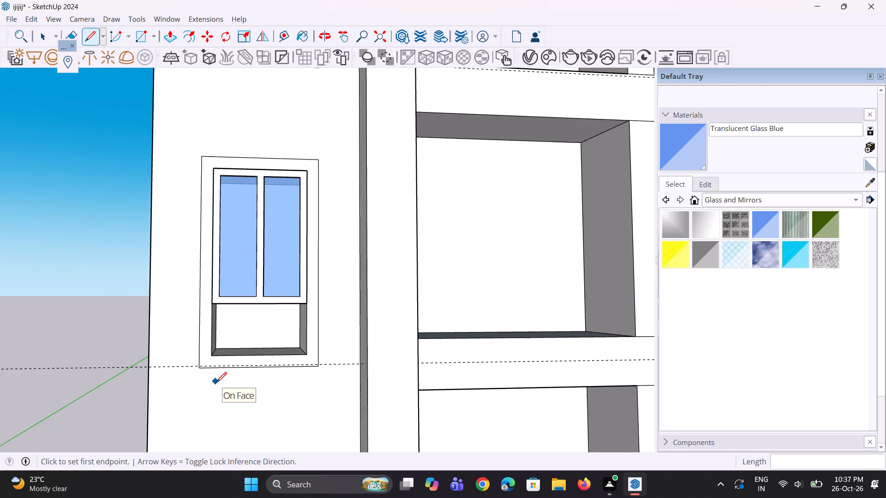
{"action": "scroll", "coordinate": [216, 382], "scroll_direction": "up", "scroll_amount": 3}
{"action": "scroll", "coordinate": [233, 340], "scroll_direction": "up", "scroll_amount": 3}
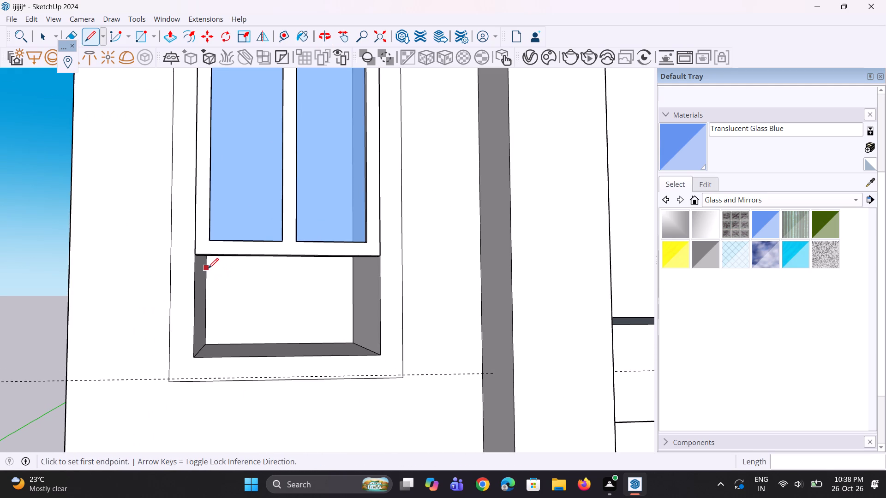
{"action": "left_click", "coordinate": [208, 268]}
{"action": "left_click", "coordinate": [352, 270]}
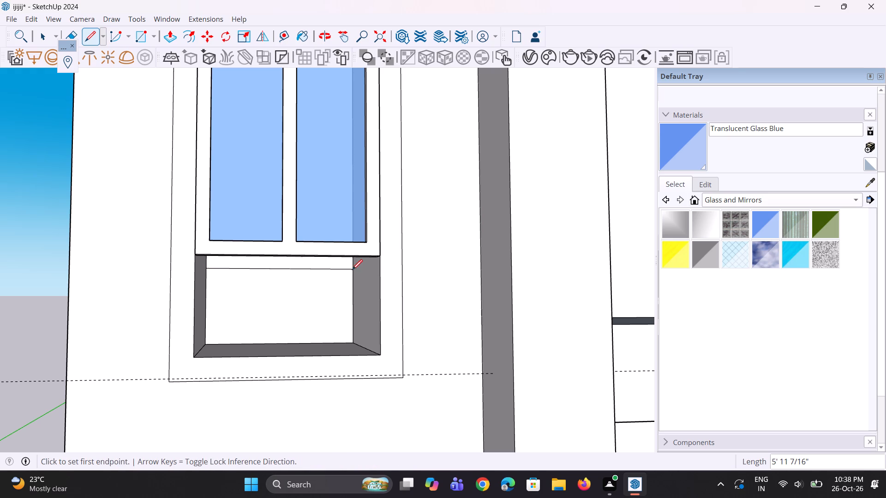
Pull the back face below the line in the lowest left-wall opening outward 5' 2 3/4", flush with the wall.
{"action": "key", "text": "p"}
{"action": "left_click", "coordinate": [318, 290]}
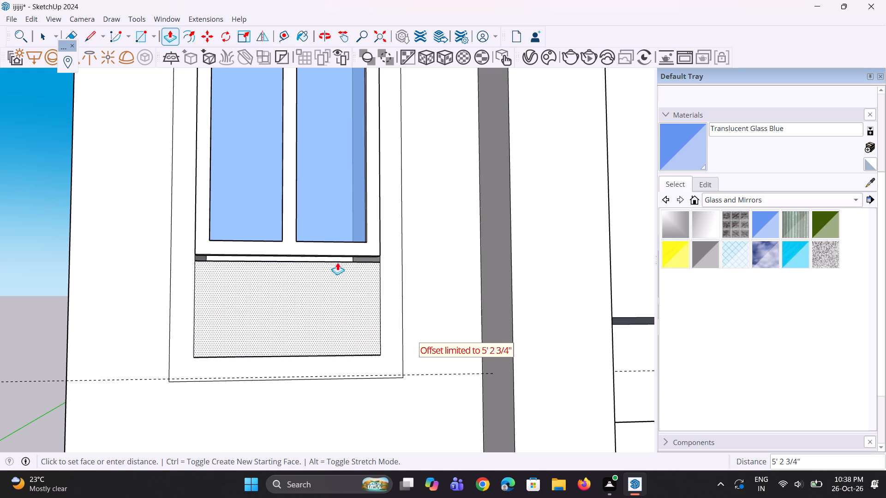
{"action": "left_click", "coordinate": [345, 249]}
Raise the top face of the lowest opening's infill 2 9/16" to meet the underside of the window.
{"action": "middle_click_drag", "start_coordinate": [289, 280], "coordinate": [288, 362]}
{"action": "scroll", "coordinate": [269, 277], "scroll_direction": "up", "scroll_amount": 3}
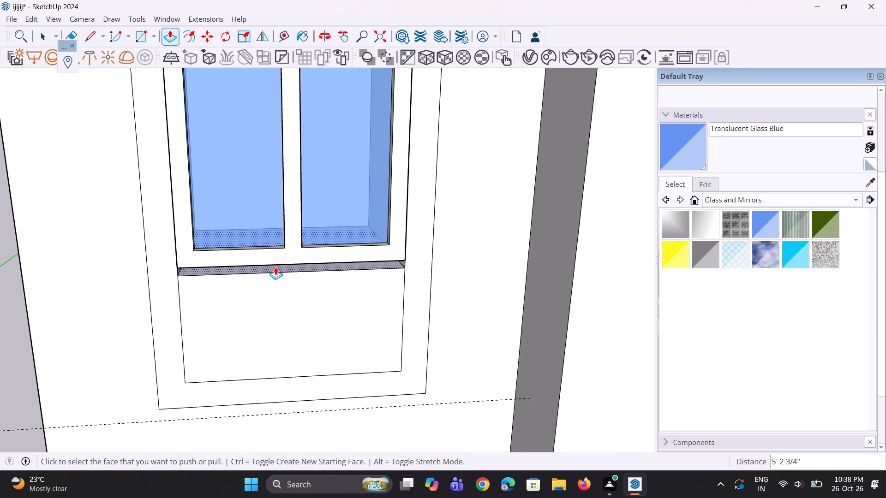
{"action": "scroll", "coordinate": [275, 267], "scroll_direction": "up", "scroll_amount": 1}
{"action": "left_click", "coordinate": [276, 267]}
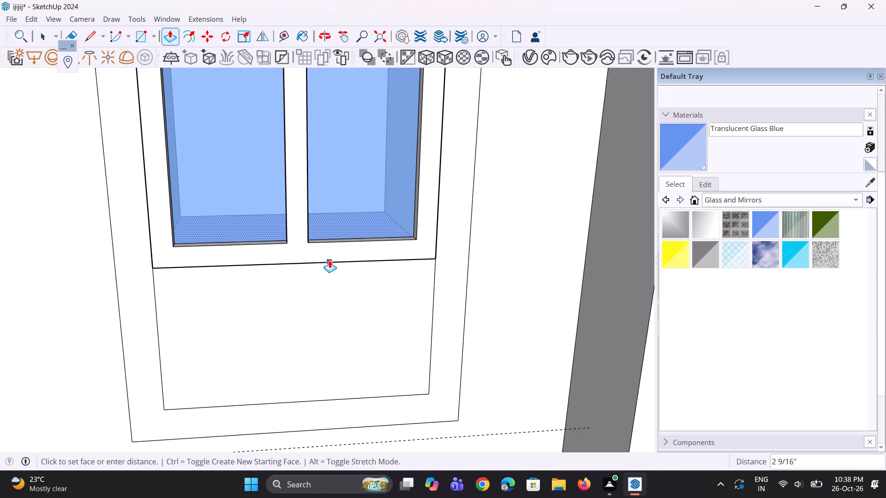
{"action": "left_click", "coordinate": [329, 260]}
Pull the back face below the line in the middle left-wall opening outward 5' 2 3/4", flush with the wall.
{"action": "scroll", "coordinate": [311, 336], "scroll_direction": "down", "scroll_amount": 20}
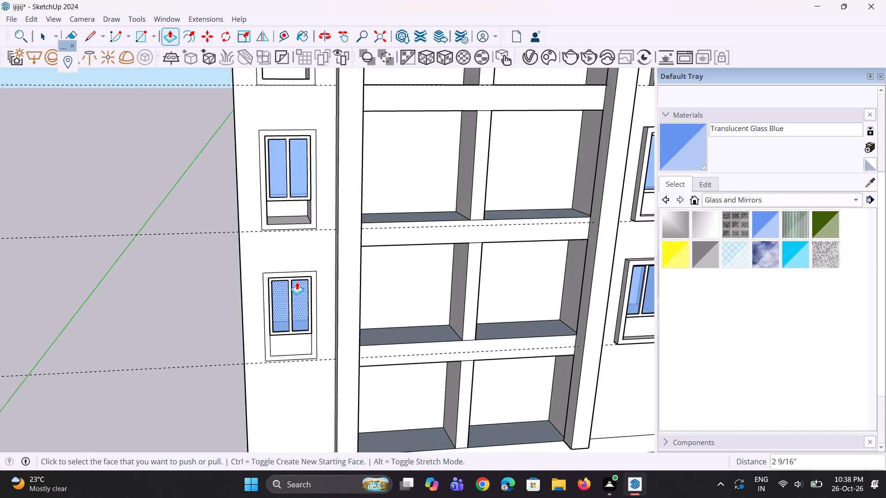
{"action": "scroll", "coordinate": [304, 236], "scroll_direction": "up", "scroll_amount": 6}
{"action": "left_click", "coordinate": [292, 200]}
{"action": "left_click", "coordinate": [319, 176]}
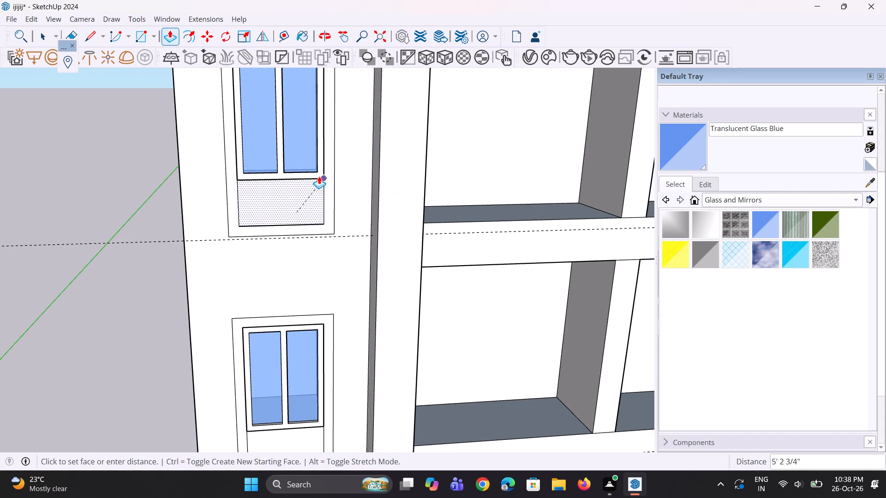
Raise the top face of the middle opening's infill about 5/16" to meet the underside of the window.
{"action": "scroll", "coordinate": [256, 180], "scroll_direction": "up", "scroll_amount": 12}
{"action": "middle_click_drag", "start_coordinate": [294, 178], "coordinate": [291, 196]}
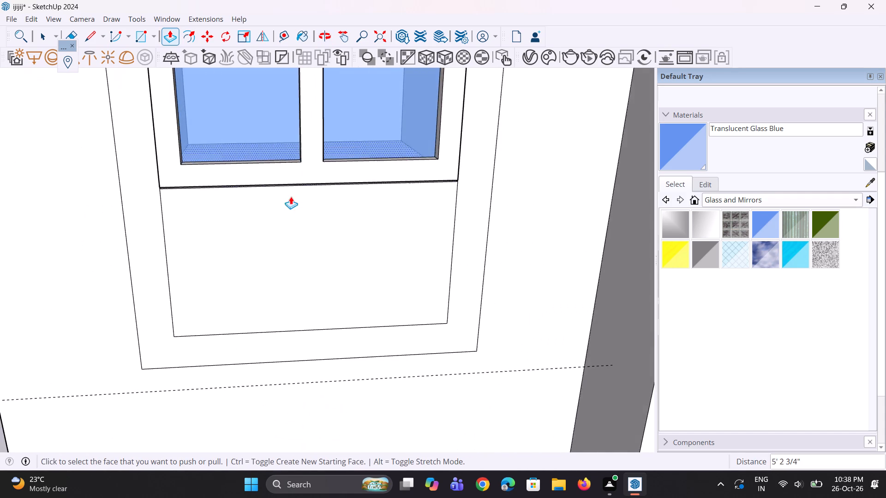
{"action": "scroll", "coordinate": [305, 194], "scroll_direction": "up", "scroll_amount": 14}
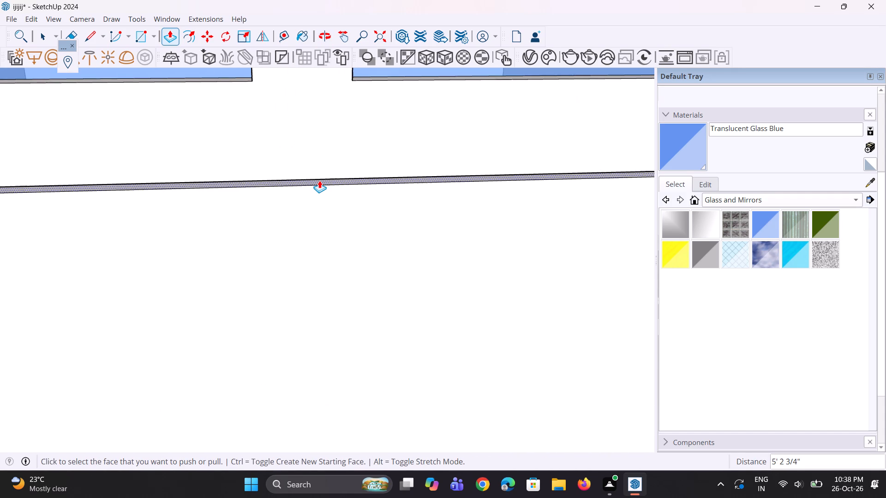
{"action": "left_click", "coordinate": [319, 180]}
{"action": "left_click", "coordinate": [330, 176]}
{"action": "scroll", "coordinate": [317, 283], "scroll_direction": "down", "scroll_amount": 11}
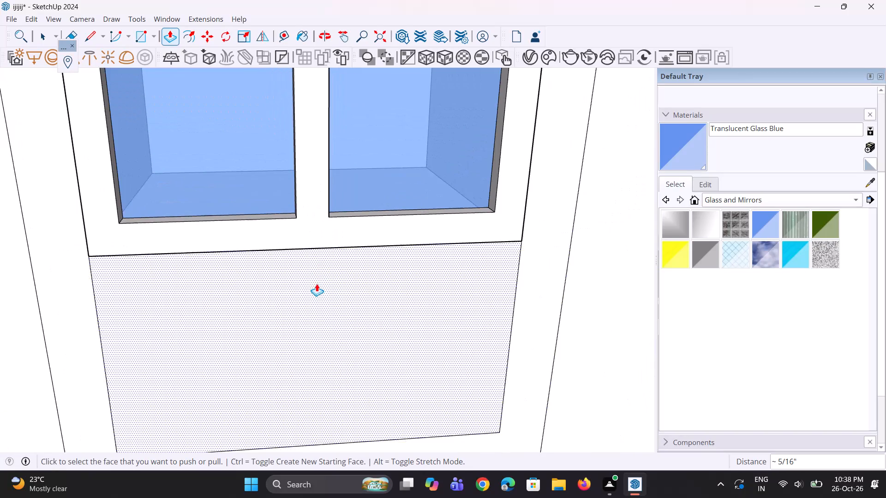
{"action": "scroll", "coordinate": [292, 282], "scroll_direction": "down", "scroll_amount": 11}
{"action": "scroll", "coordinate": [281, 302], "scroll_direction": "down", "scroll_amount": 13}
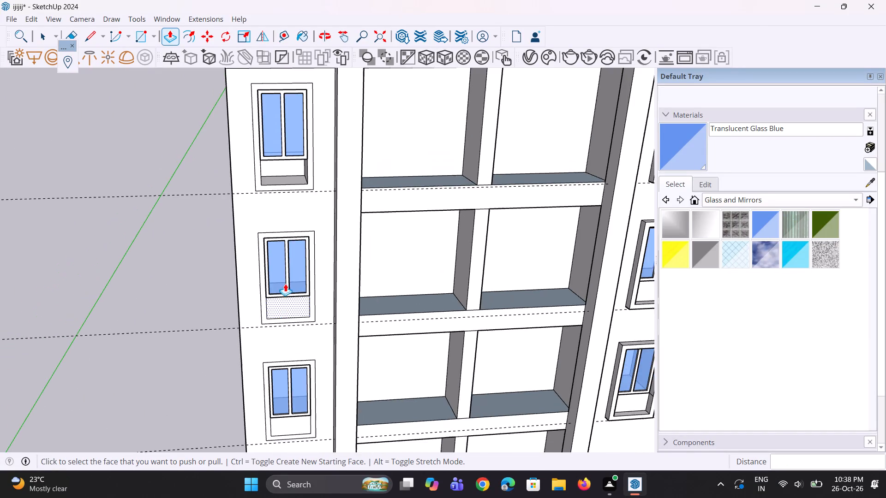
Pull the back face below the window in the top left-wall opening outward 5' 2 3/4", flush with the wall.
{"action": "scroll", "coordinate": [291, 202], "scroll_direction": "up", "scroll_amount": 2}
{"action": "left_click", "coordinate": [287, 165]}
{"action": "left_click", "coordinate": [308, 148]}
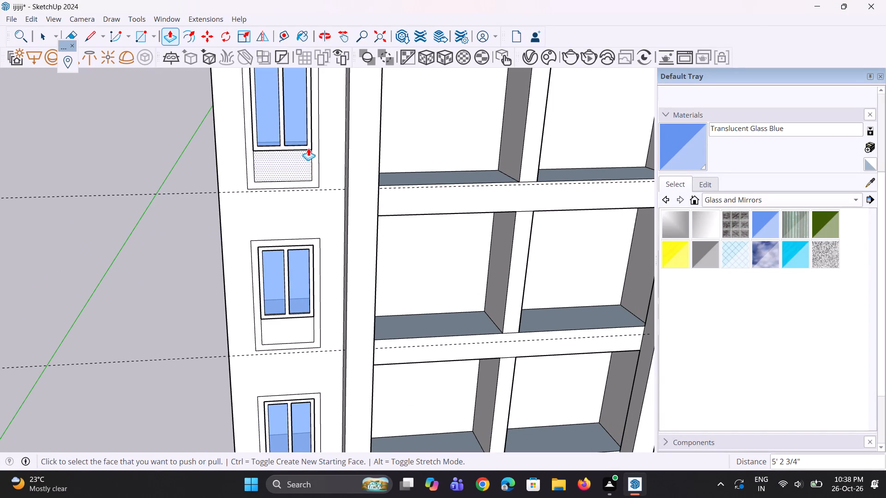
Examine up close the joint between the top opening's infill and the underside of its window.
{"action": "scroll", "coordinate": [276, 273], "scroll_direction": "down", "scroll_amount": 4}
{"action": "scroll", "coordinate": [258, 219], "scroll_direction": "up", "scroll_amount": 12}
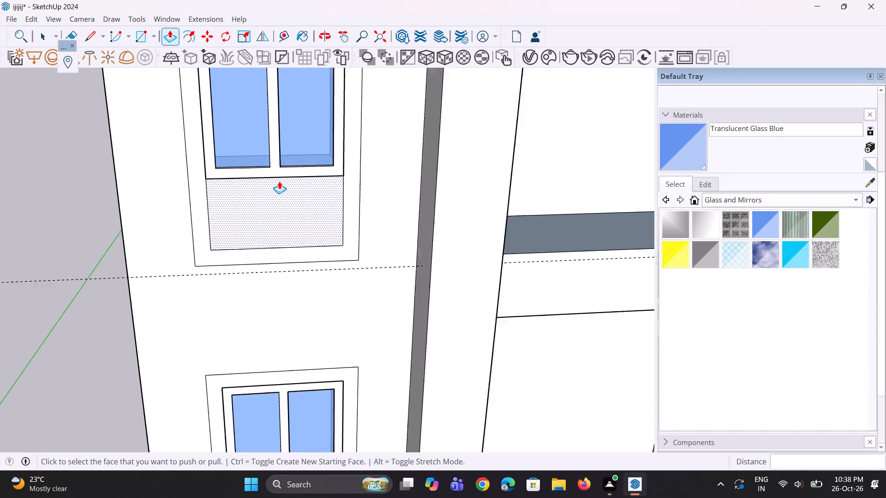
{"action": "scroll", "coordinate": [279, 181], "scroll_direction": "up", "scroll_amount": 6}
{"action": "scroll", "coordinate": [257, 280], "scroll_direction": "down", "scroll_amount": 2}
{"action": "scroll", "coordinate": [247, 170], "scroll_direction": "up", "scroll_amount": 4}
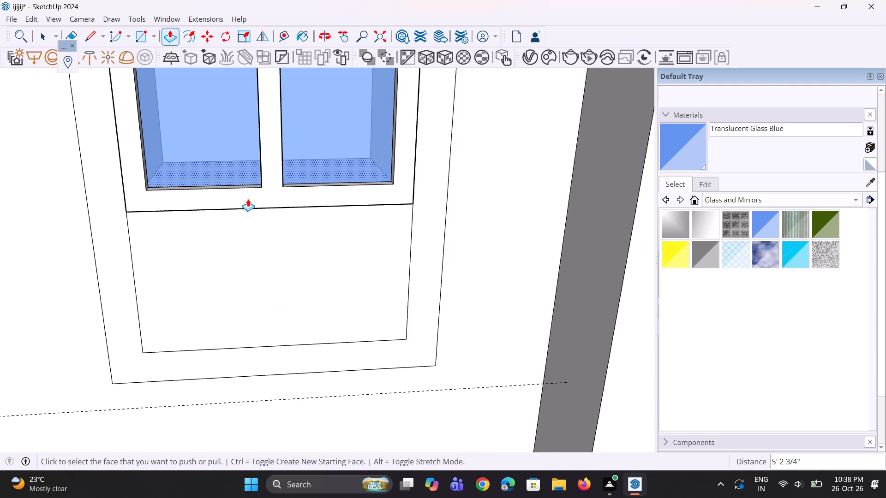
{"action": "scroll", "coordinate": [248, 199], "scroll_direction": "up", "scroll_amount": 5}
{"action": "scroll", "coordinate": [212, 218], "scroll_direction": "up", "scroll_amount": 1}
{"action": "middle_click_drag", "start_coordinate": [212, 218], "coordinate": [210, 194]}
{"action": "scroll", "coordinate": [198, 277], "scroll_direction": "down", "scroll_amount": 5}
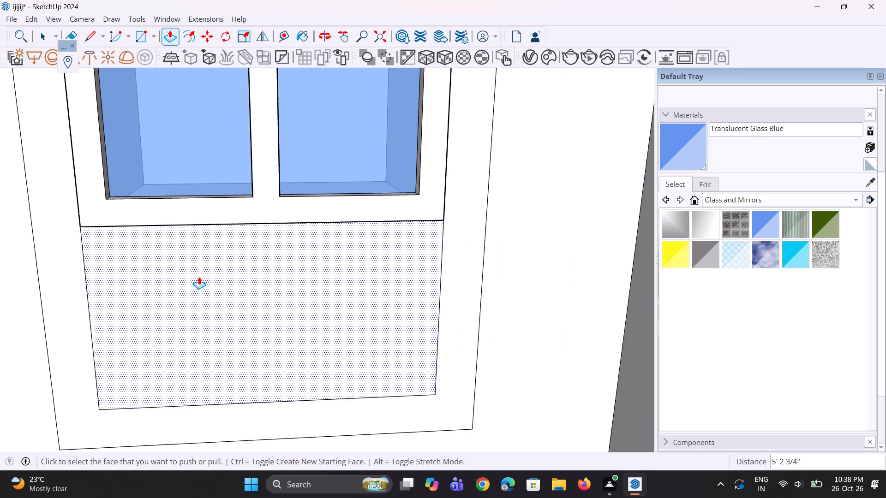
{"action": "scroll", "coordinate": [199, 277], "scroll_direction": "down", "scroll_amount": 10}
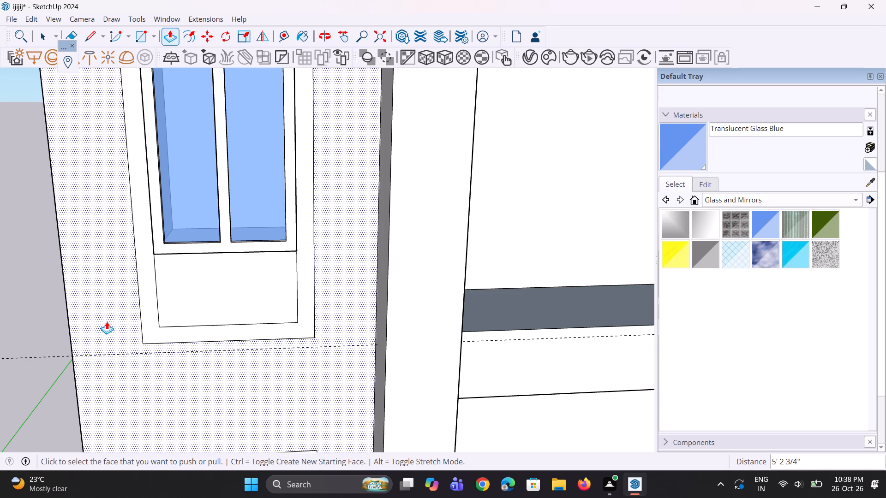
Pull the border frame around the top left-wall opening outward 1' 1/8", level with the right-wall window frames.
{"action": "scroll", "coordinate": [80, 397], "scroll_direction": "down", "scroll_amount": 9}
{"action": "scroll", "coordinate": [162, 346], "scroll_direction": "up", "scroll_amount": 4}
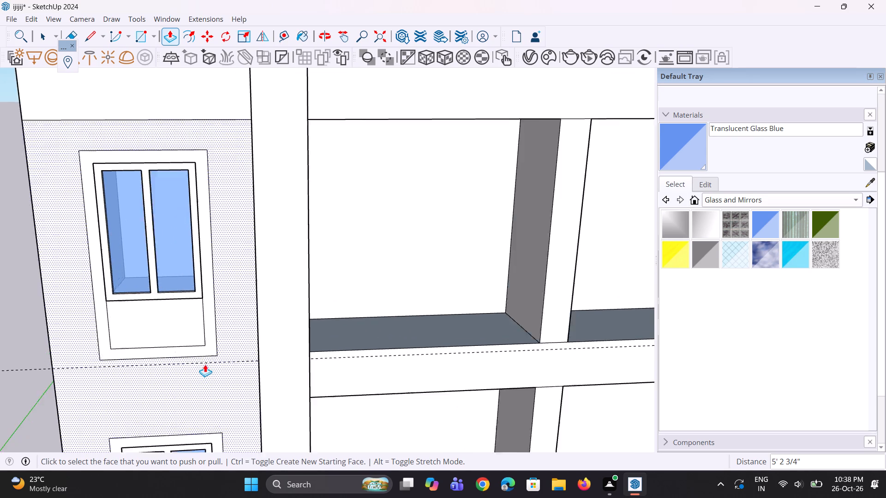
{"action": "scroll", "coordinate": [205, 364], "scroll_direction": "up", "scroll_amount": 3}
{"action": "left_click", "coordinate": [212, 347]}
{"action": "scroll", "coordinate": [216, 349], "scroll_direction": "up", "scroll_amount": 1}
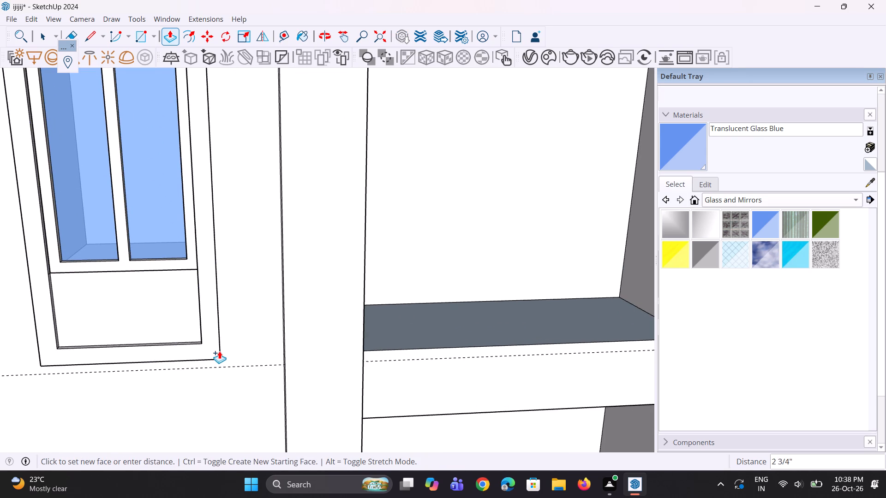
{"action": "scroll", "coordinate": [202, 350], "scroll_direction": "down", "scroll_amount": 17}
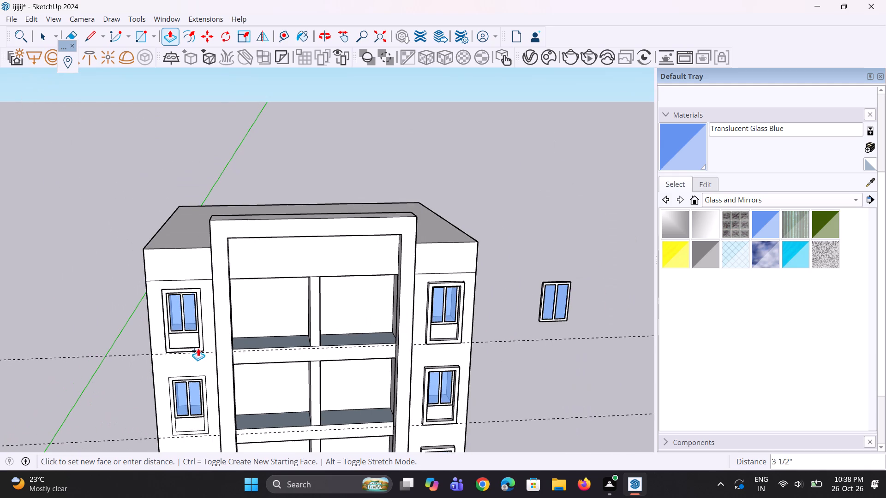
{"action": "left_click", "coordinate": [441, 346]}
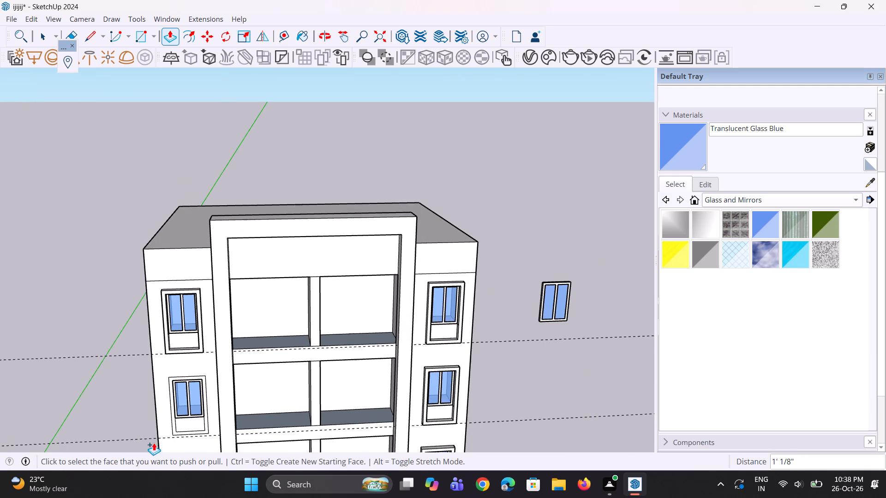
Repeat the 1' 1/8" outward pull on the border frames around the middle and lowest left-wall openings.
{"action": "scroll", "coordinate": [170, 461], "scroll_direction": "up", "scroll_amount": 12}
{"action": "double_click", "coordinate": [214, 425]}
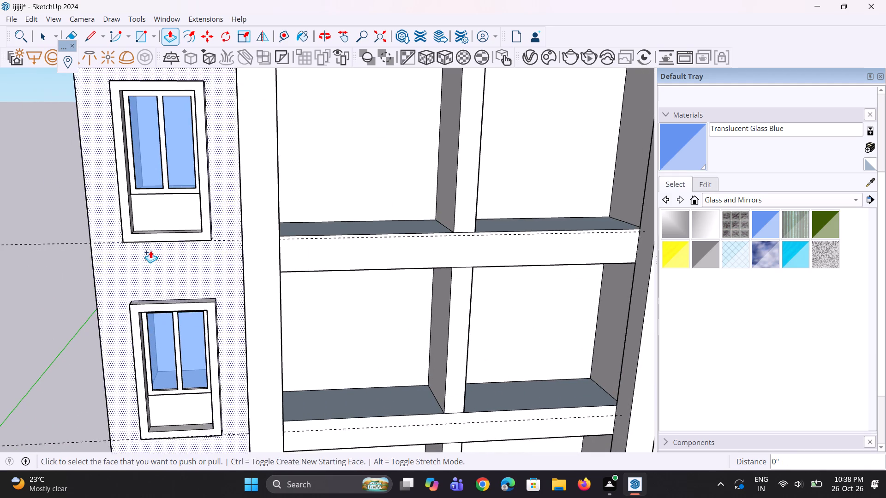
{"action": "scroll", "coordinate": [150, 249], "scroll_direction": "down", "scroll_amount": 9}
{"action": "scroll", "coordinate": [158, 394], "scroll_direction": "up", "scroll_amount": 9}
{"action": "double_click", "coordinate": [178, 424]}
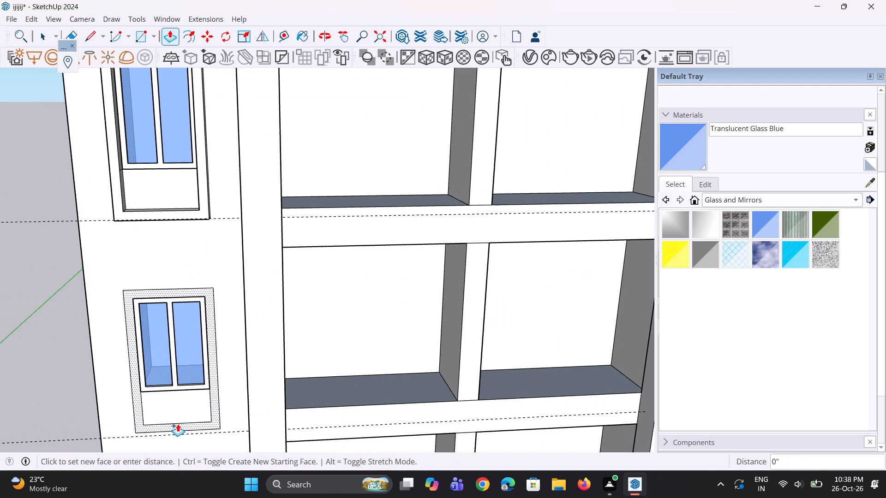
{"action": "scroll", "coordinate": [170, 378], "scroll_direction": "down", "scroll_amount": 5}
{"action": "key", "text": "space"}
{"action": "key", "text": "space"}
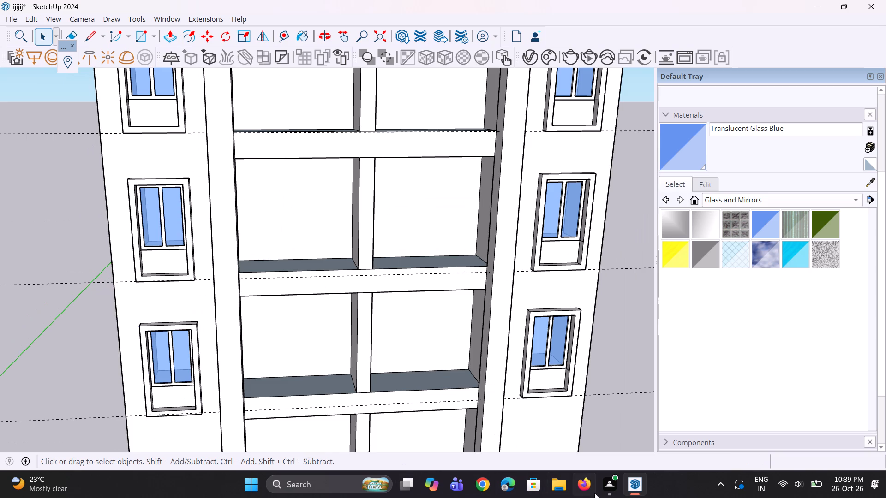
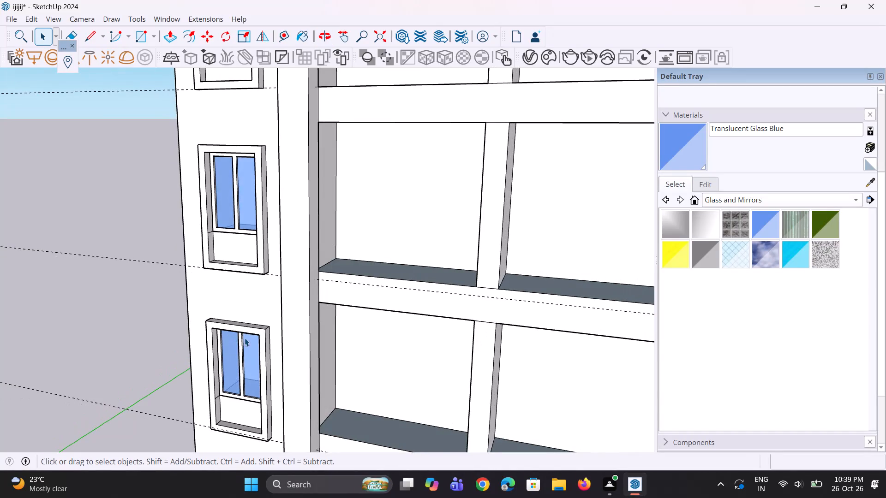
Examine the finished windows and projecting border frames on both side walls against the central frame.
{"action": "scroll", "coordinate": [246, 334], "scroll_direction": "down", "scroll_amount": 5}
{"action": "middle_click_drag", "start_coordinate": [246, 325], "coordinate": [251, 325]}
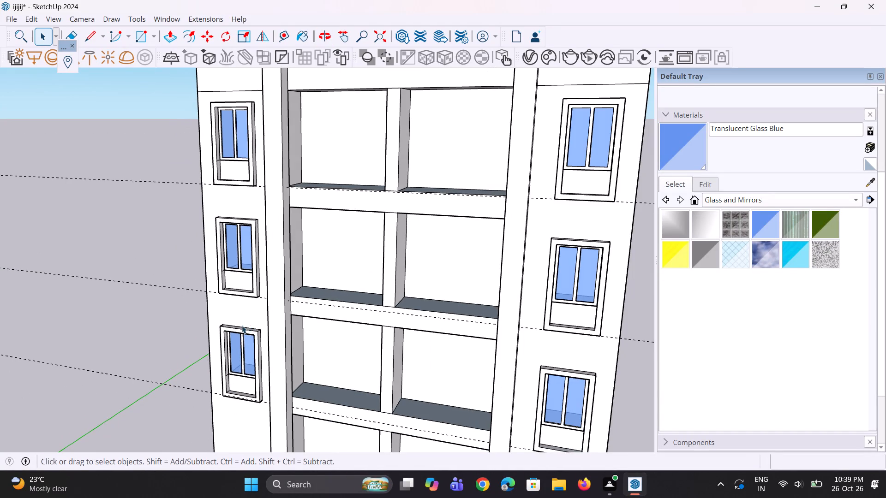
{"action": "scroll", "coordinate": [235, 340], "scroll_direction": "up", "scroll_amount": 2}
{"action": "scroll", "coordinate": [235, 340], "scroll_direction": "down", "scroll_amount": 5}
{"action": "middle_click_drag", "start_coordinate": [235, 340], "coordinate": [253, 335]}
{"action": "scroll", "coordinate": [235, 340], "scroll_direction": "up", "scroll_amount": 1}
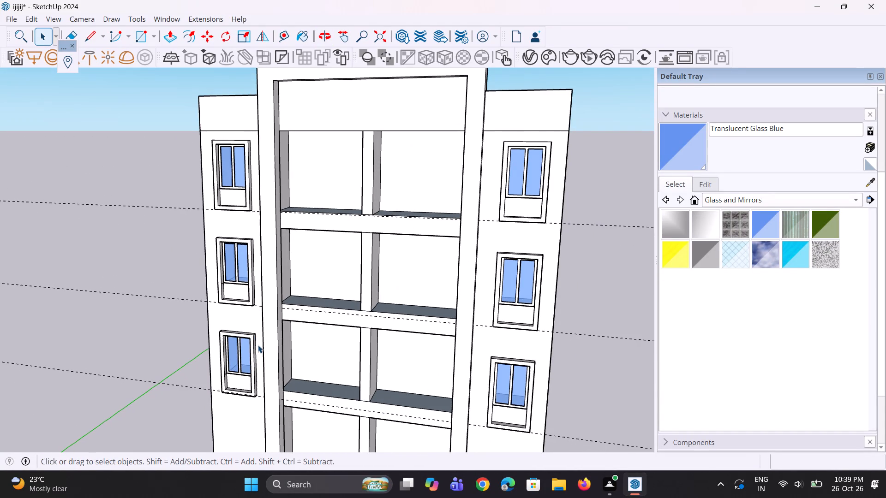
{"action": "scroll", "coordinate": [235, 348], "scroll_direction": "down", "scroll_amount": 5}
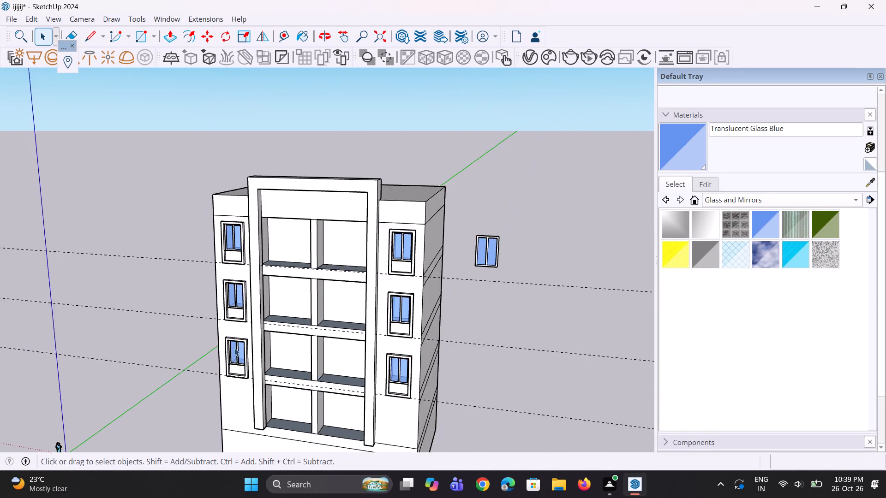
{"action": "scroll", "coordinate": [234, 346], "scroll_direction": "up", "scroll_amount": 1}
{"action": "middle_click_drag", "start_coordinate": [234, 346], "coordinate": [263, 348]}
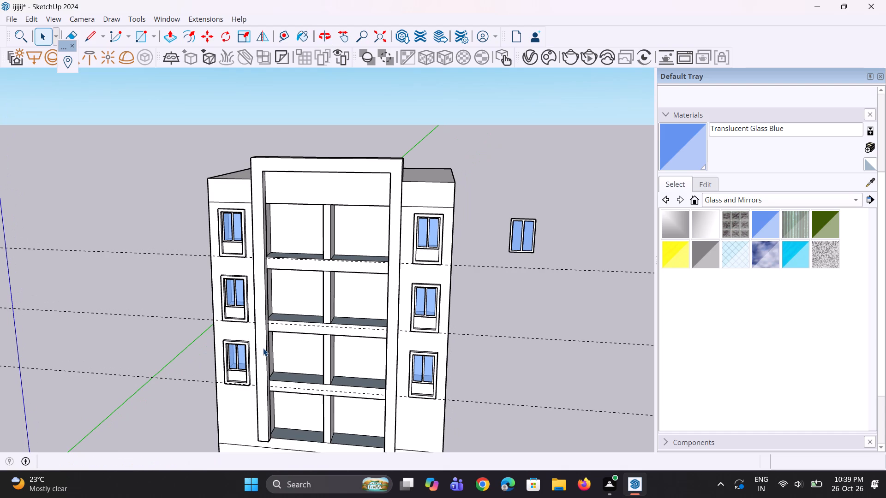
{"action": "scroll", "coordinate": [263, 348], "scroll_direction": "up", "scroll_amount": 2}
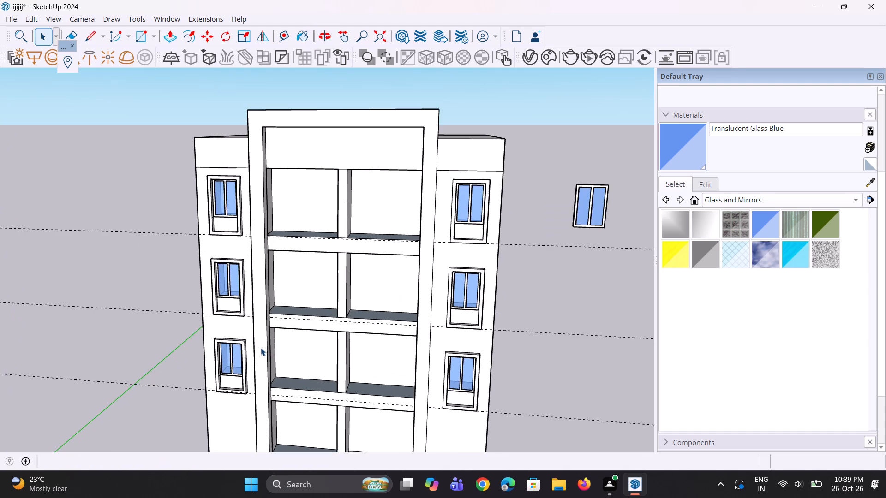
{"action": "scroll", "coordinate": [255, 346], "scroll_direction": "up", "scroll_amount": 1}
{"action": "middle_click_drag", "start_coordinate": [251, 344], "coordinate": [236, 361]}
{"action": "scroll", "coordinate": [221, 350], "scroll_direction": "up", "scroll_amount": 2}
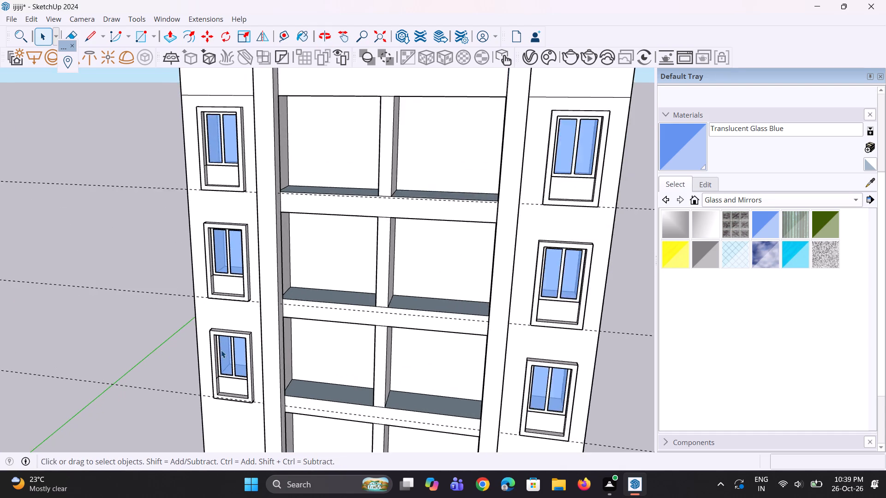
{"action": "scroll", "coordinate": [221, 350], "scroll_direction": "up", "scroll_amount": 10}
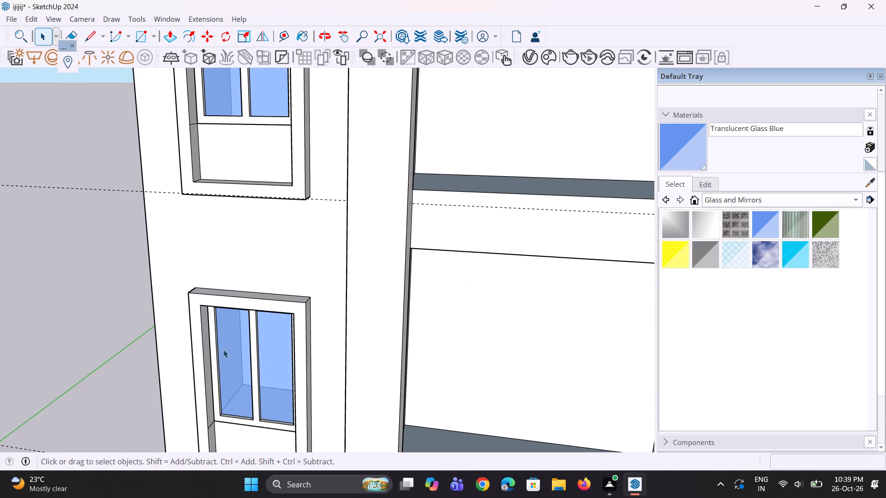
{"action": "scroll", "coordinate": [223, 350], "scroll_direction": "down", "scroll_amount": 4}
{"action": "middle_click_drag", "start_coordinate": [223, 350], "coordinate": [224, 322]}
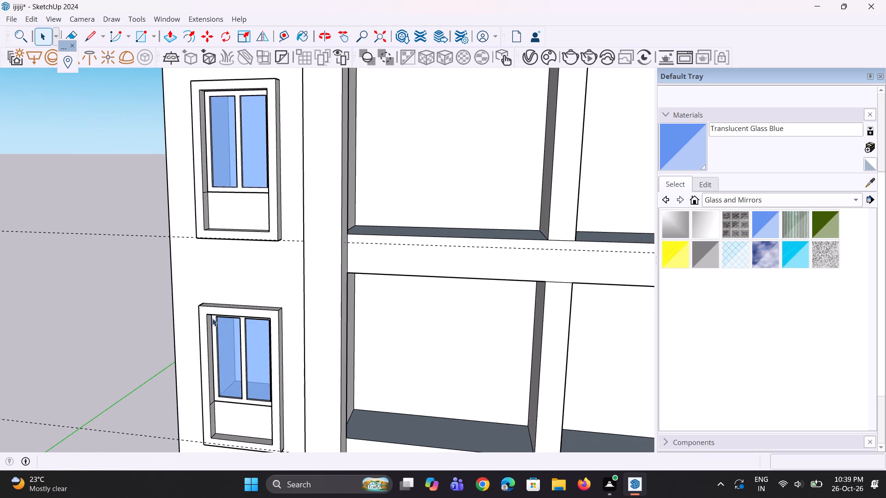
{"action": "scroll", "coordinate": [204, 315], "scroll_direction": "down", "scroll_amount": 9}
{"action": "middle_click_drag", "start_coordinate": [207, 337], "coordinate": [211, 348]}
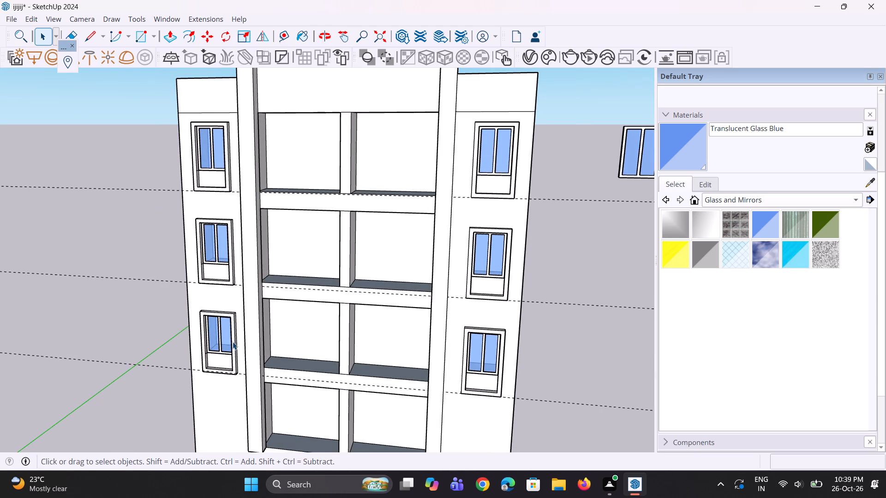
{"action": "scroll", "coordinate": [233, 341], "scroll_direction": "up", "scroll_amount": 2}
{"action": "middle_click_drag", "start_coordinate": [268, 317], "coordinate": [281, 338]}
{"action": "middle_click_drag", "start_coordinate": [360, 290], "coordinate": [347, 367]}
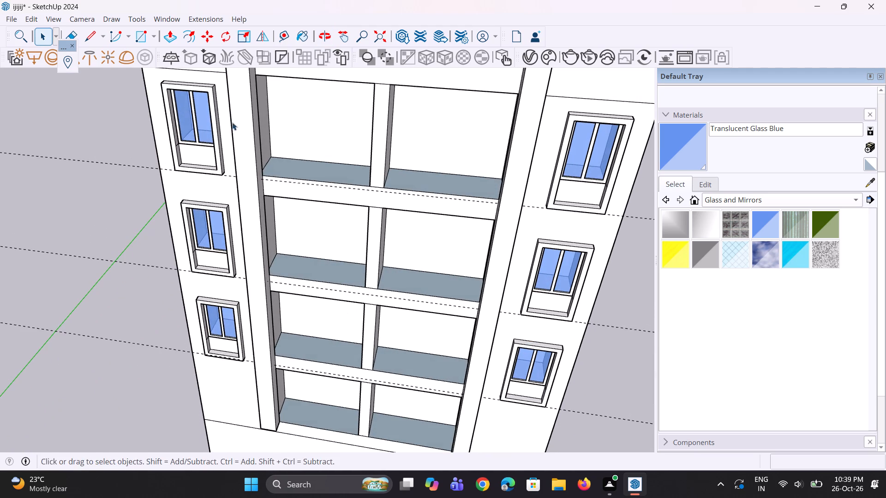
Delete all construction guides from the model.
{"action": "left_click", "coordinate": [32, 16]}
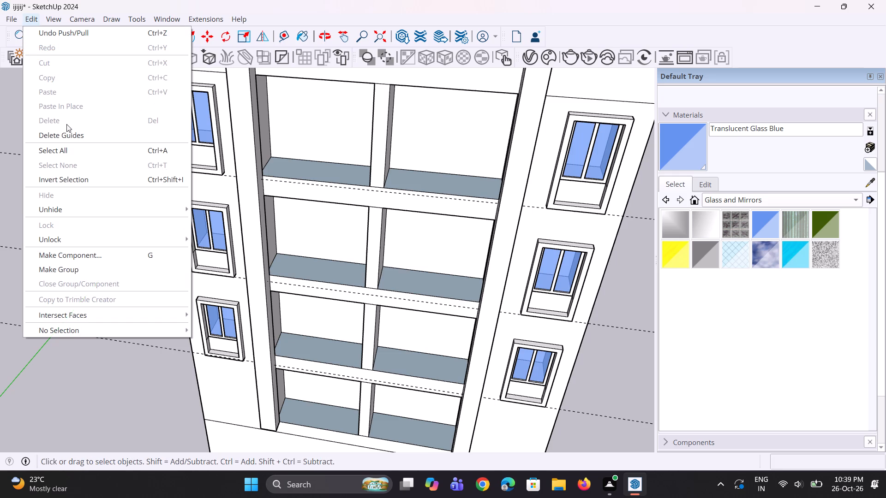
{"action": "left_click", "coordinate": [67, 133]}
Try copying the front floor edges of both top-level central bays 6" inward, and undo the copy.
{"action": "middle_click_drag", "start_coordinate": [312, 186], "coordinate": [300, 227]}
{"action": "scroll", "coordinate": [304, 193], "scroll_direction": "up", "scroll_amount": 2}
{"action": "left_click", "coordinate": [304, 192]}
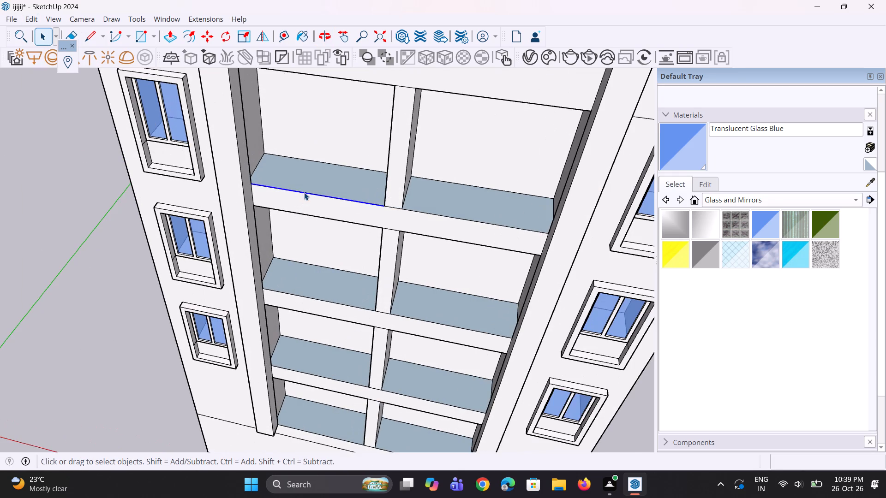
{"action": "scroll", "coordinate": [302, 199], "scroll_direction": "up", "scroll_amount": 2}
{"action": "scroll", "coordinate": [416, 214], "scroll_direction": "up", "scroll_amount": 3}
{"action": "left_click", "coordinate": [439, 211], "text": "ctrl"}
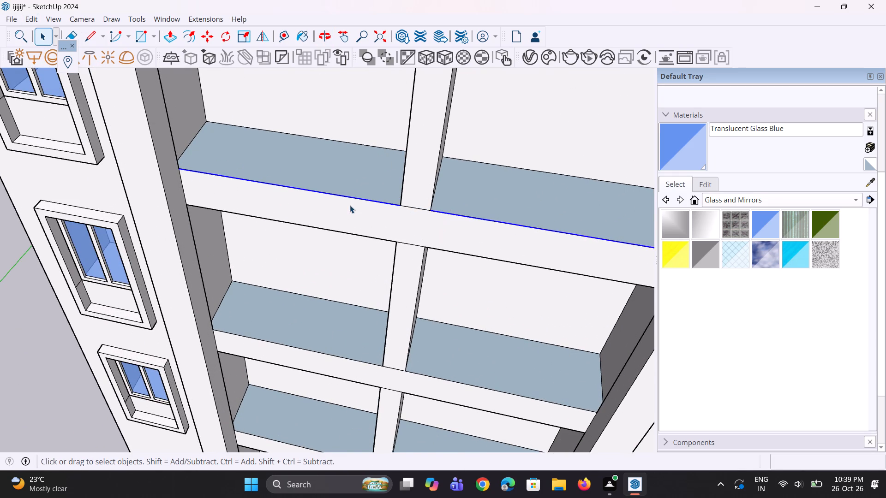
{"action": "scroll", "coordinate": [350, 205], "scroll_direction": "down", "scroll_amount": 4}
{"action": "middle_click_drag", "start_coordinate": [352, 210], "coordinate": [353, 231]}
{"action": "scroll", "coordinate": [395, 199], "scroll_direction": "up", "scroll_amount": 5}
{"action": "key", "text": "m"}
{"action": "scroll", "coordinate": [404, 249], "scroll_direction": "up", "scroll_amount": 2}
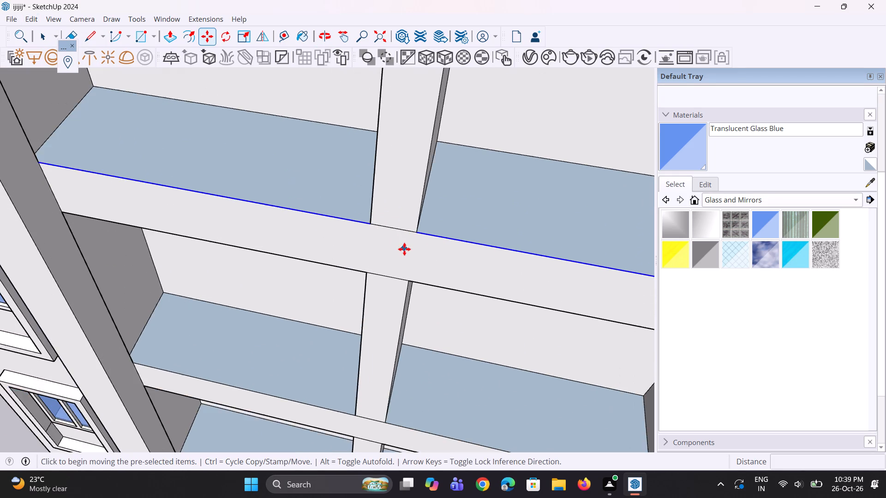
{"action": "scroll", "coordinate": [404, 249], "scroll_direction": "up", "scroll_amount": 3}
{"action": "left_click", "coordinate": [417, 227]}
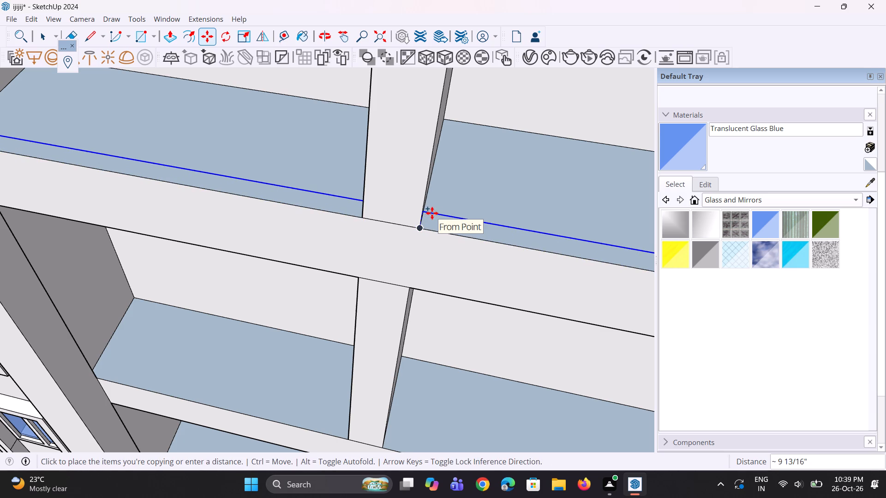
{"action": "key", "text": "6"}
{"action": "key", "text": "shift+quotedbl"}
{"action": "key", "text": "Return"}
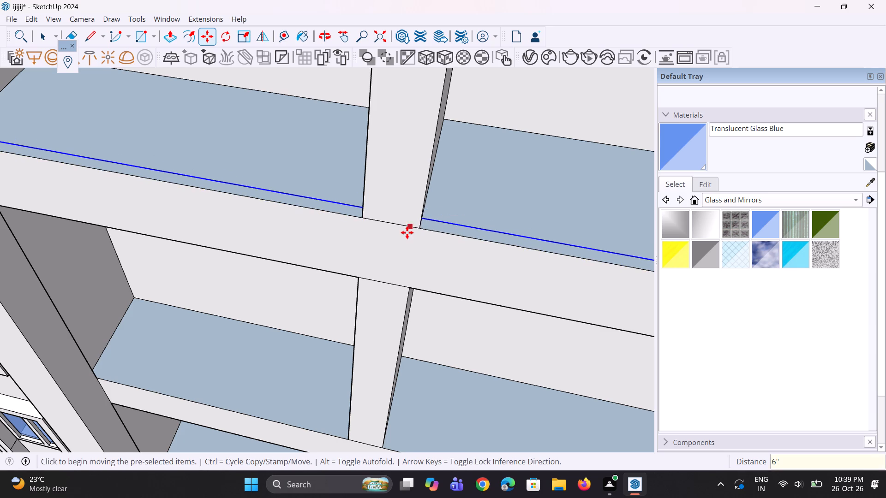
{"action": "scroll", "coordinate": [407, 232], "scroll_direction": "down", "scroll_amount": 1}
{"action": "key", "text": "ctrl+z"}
Copy the front floor edges of both top-level central bays 1' inward across the floor.
{"action": "key", "text": "space"}
{"action": "left_click", "coordinate": [423, 228]}
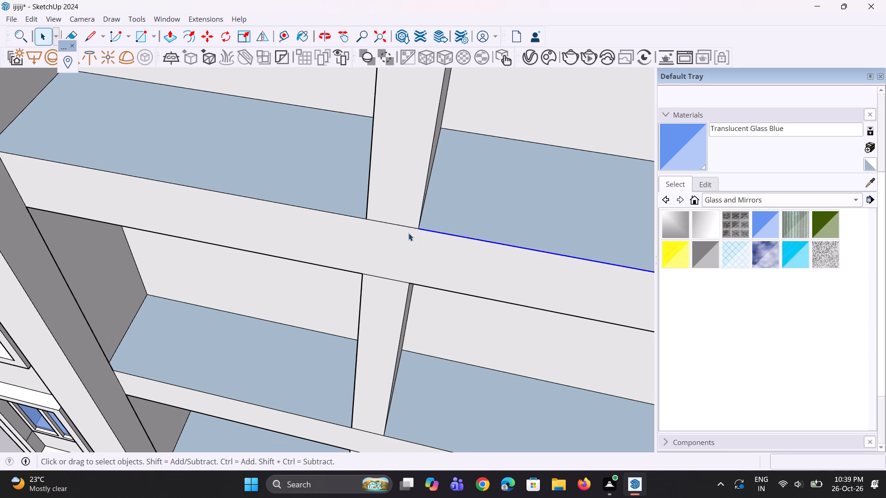
{"action": "scroll", "coordinate": [359, 225], "scroll_direction": "up", "scroll_amount": 2}
{"action": "left_click", "coordinate": [358, 216], "text": "ctrl"}
{"action": "scroll", "coordinate": [347, 221], "scroll_direction": "down", "scroll_amount": 4}
{"action": "middle_click_drag", "start_coordinate": [346, 221], "coordinate": [347, 229]}
{"action": "scroll", "coordinate": [351, 218], "scroll_direction": "down", "scroll_amount": 1}
{"action": "key", "text": "m"}
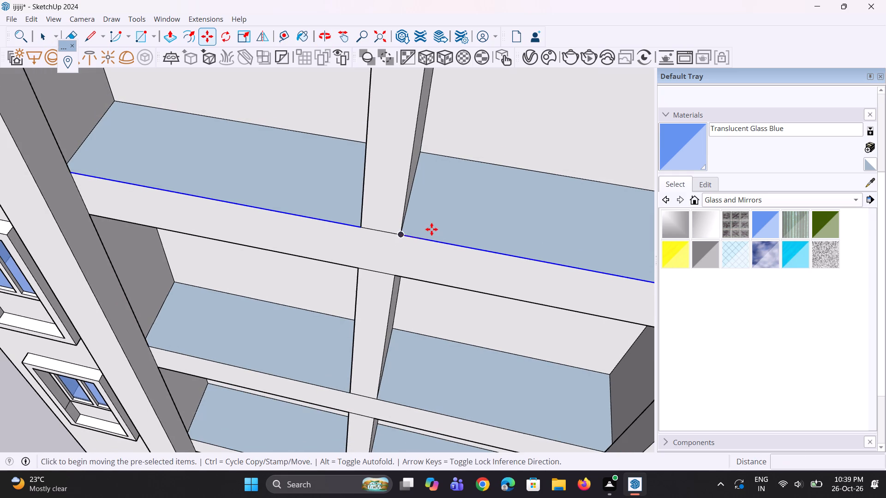
{"action": "scroll", "coordinate": [431, 229], "scroll_direction": "up", "scroll_amount": 2}
{"action": "middle_click_drag", "start_coordinate": [431, 229], "coordinate": [332, 256]}
{"action": "scroll", "coordinate": [323, 259], "scroll_direction": "up", "scroll_amount": 2}
{"action": "left_click", "coordinate": [308, 282]}
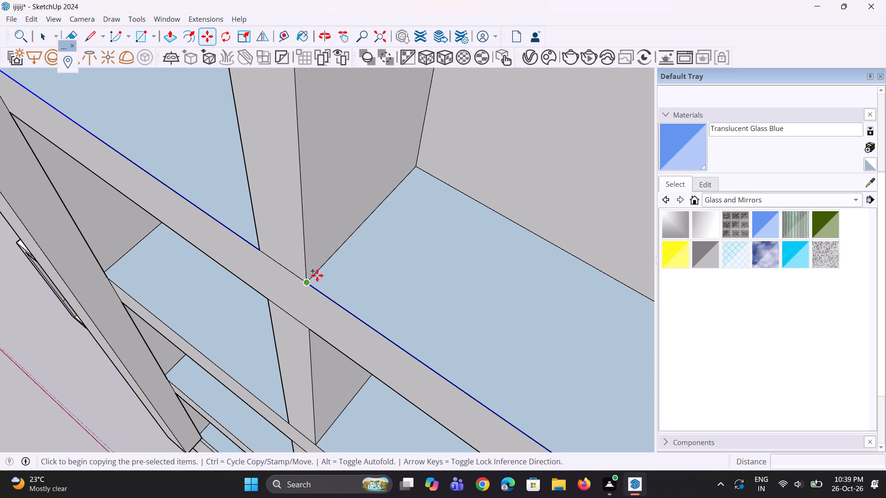
{"action": "type", "text": "1'"}
{"action": "key", "text": "Return"}
Copy the front floor edges of both bays one level below the top 1' inward across the floor.
{"action": "scroll", "coordinate": [341, 243], "scroll_direction": "down", "scroll_amount": 12}
{"action": "middle_click_drag", "start_coordinate": [331, 356], "coordinate": [356, 343]}
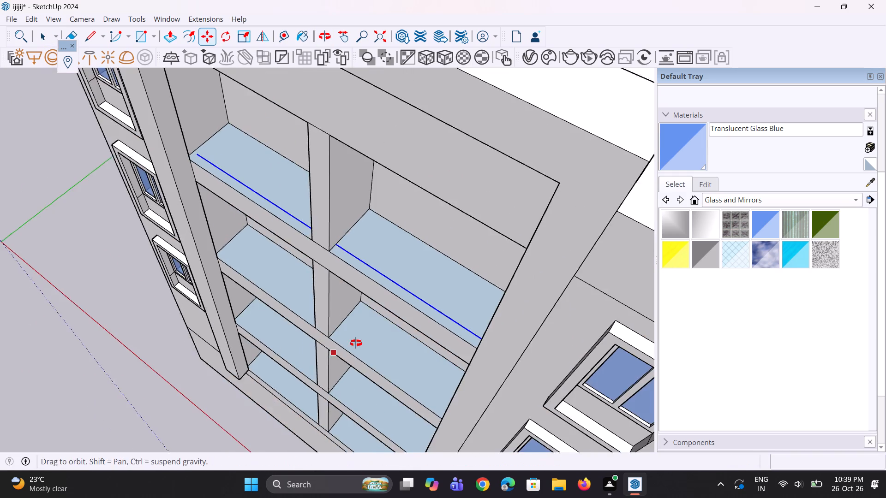
{"action": "middle_click_drag", "start_coordinate": [356, 343], "coordinate": [381, 313]}
{"action": "scroll", "coordinate": [356, 338], "scroll_direction": "up", "scroll_amount": 3}
{"action": "key", "text": "space"}
{"action": "left_click", "coordinate": [359, 335]}
{"action": "scroll", "coordinate": [329, 323], "scroll_direction": "up", "scroll_amount": 3}
{"action": "left_click", "coordinate": [299, 308], "text": "ctrl"}
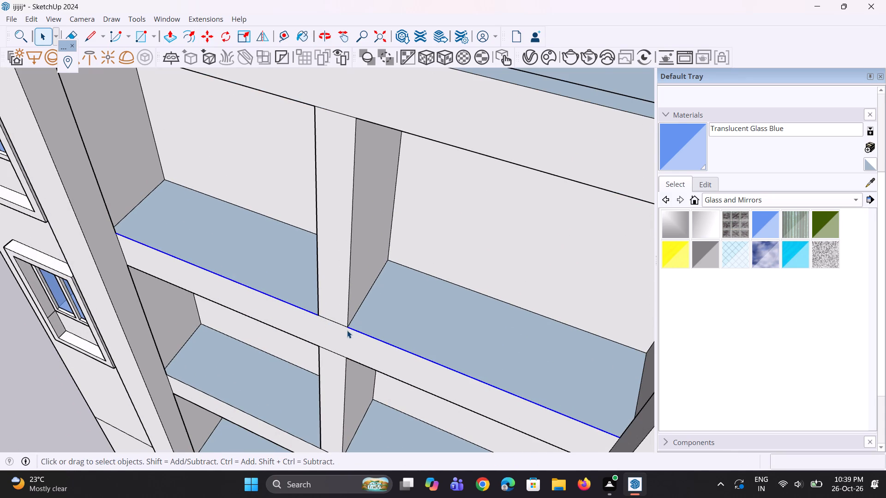
{"action": "key", "text": "m"}
{"action": "scroll", "coordinate": [347, 330], "scroll_direction": "up", "scroll_amount": 2, "text": "ctrl"}
{"action": "left_click", "coordinate": [349, 322]}
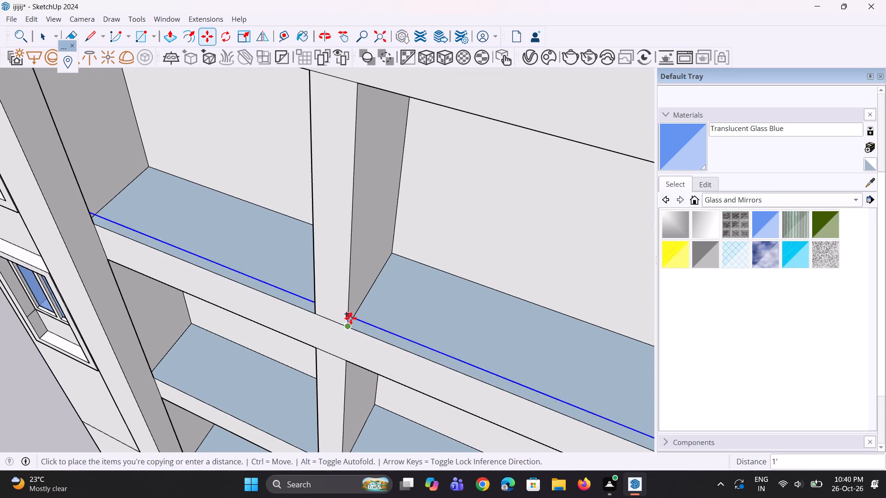
{"action": "scroll", "coordinate": [353, 315], "scroll_direction": "up", "scroll_amount": 1}
{"action": "left_click", "coordinate": [353, 315]}
{"action": "key", "text": "space"}
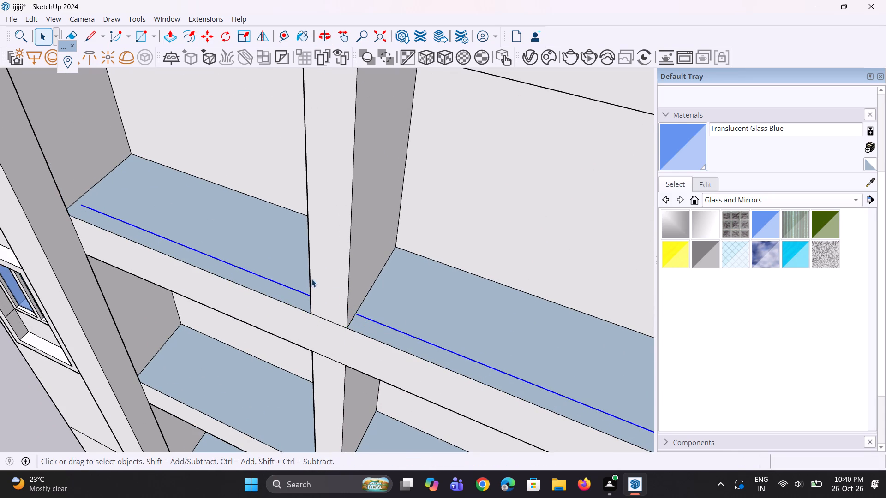
{"action": "key", "text": "space"}
Copy the front floor edges of both bays on the third level from the top 1' inward.
{"action": "scroll", "coordinate": [302, 276], "scroll_direction": "down", "scroll_amount": 10}
{"action": "scroll", "coordinate": [317, 383], "scroll_direction": "up", "scroll_amount": 12}
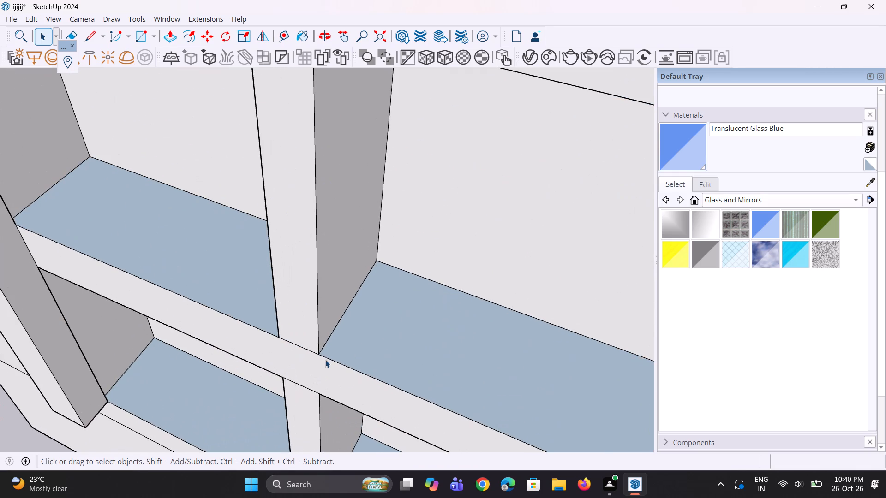
{"action": "left_click", "coordinate": [326, 357]}
{"action": "scroll", "coordinate": [238, 324], "scroll_direction": "up", "scroll_amount": 3}
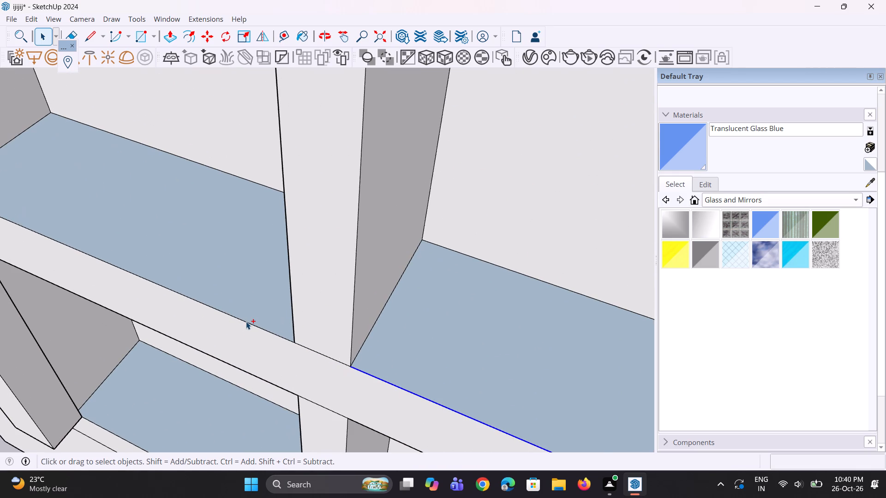
{"action": "left_click", "coordinate": [246, 321], "text": "ctrl"}
{"action": "key", "text": "m"}
{"action": "scroll", "coordinate": [314, 358], "scroll_direction": "up", "scroll_amount": 2, "text": "ctrl"}
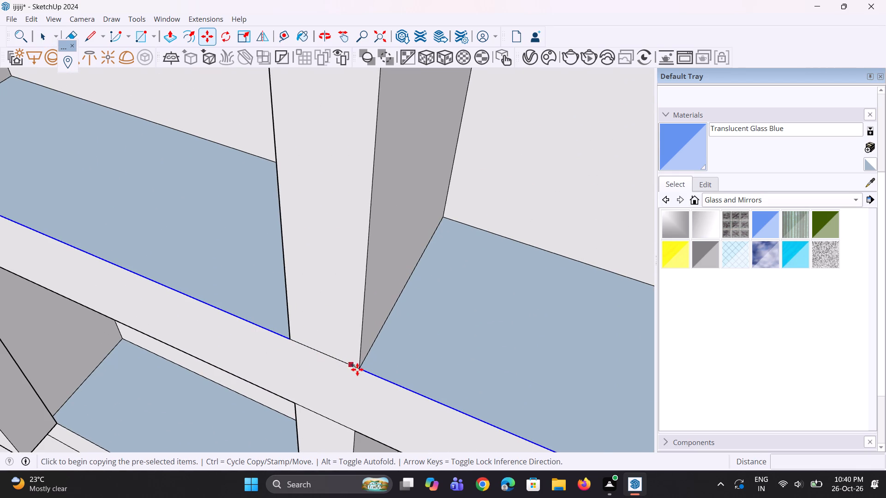
{"action": "left_click", "coordinate": [359, 369]}
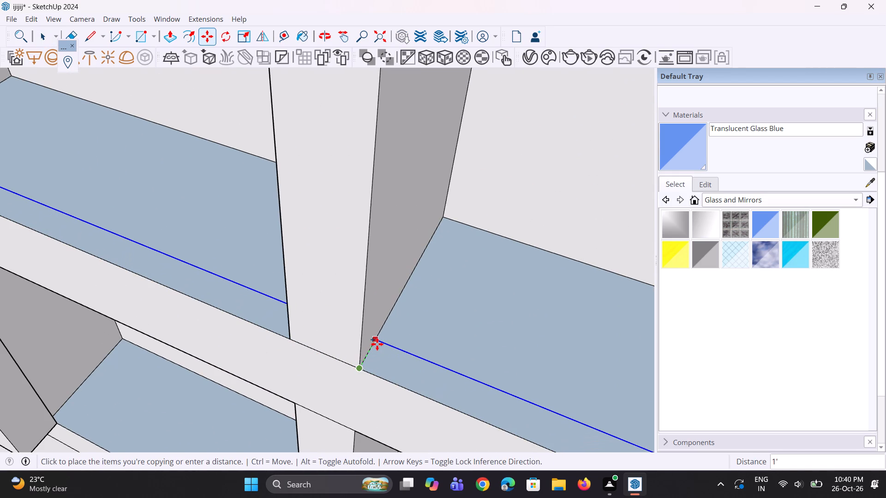
{"action": "left_click", "coordinate": [377, 344]}
{"action": "scroll", "coordinate": [382, 317], "scroll_direction": "down", "scroll_amount": 12}
{"action": "key", "text": "space"}
{"action": "key", "text": "space"}
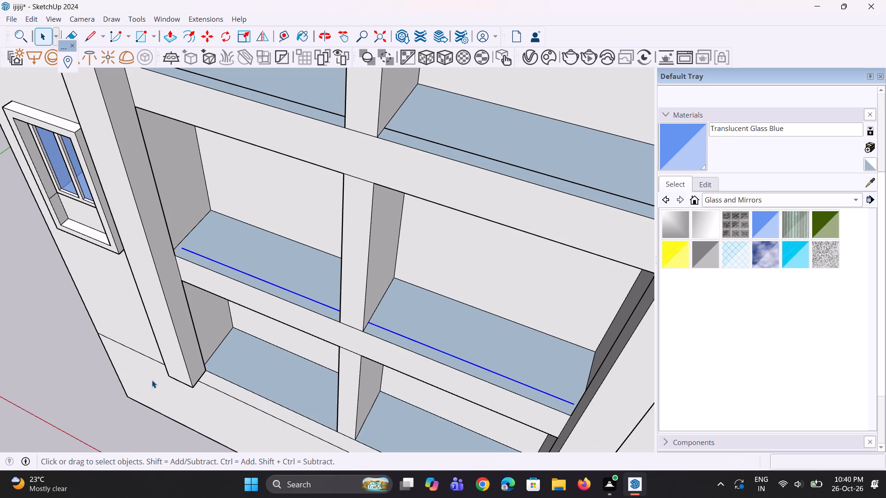
{"action": "left_click", "coordinate": [88, 390]}
Copy the front floor edges of both bays on the lowest central level 1' inward.
{"action": "scroll", "coordinate": [222, 235], "scroll_direction": "down", "scroll_amount": 4}
{"action": "scroll", "coordinate": [265, 389], "scroll_direction": "up", "scroll_amount": 10}
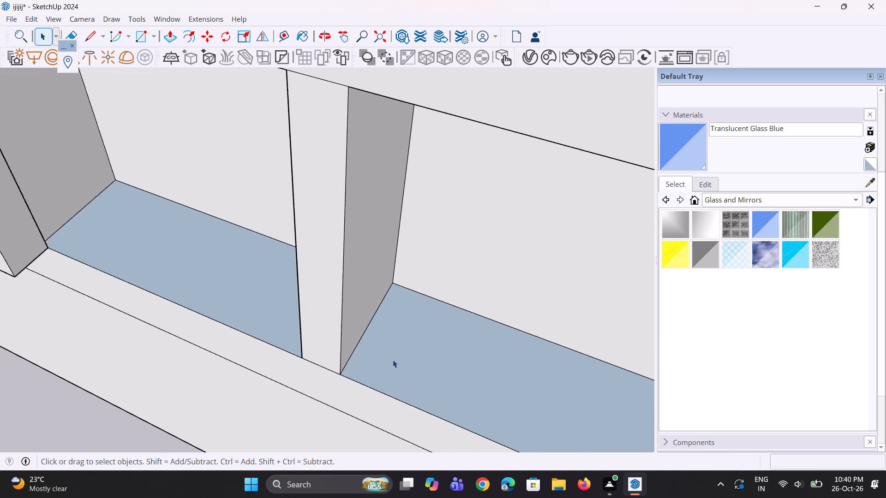
{"action": "scroll", "coordinate": [393, 360], "scroll_direction": "up", "scroll_amount": 2}
{"action": "left_click", "coordinate": [336, 382]}
{"action": "scroll", "coordinate": [278, 372], "scroll_direction": "up", "scroll_amount": 3}
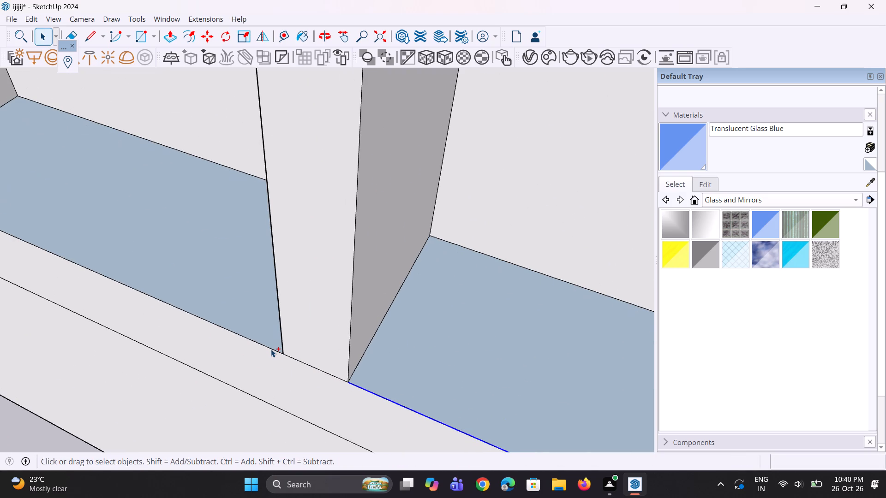
{"action": "left_click", "coordinate": [270, 349], "text": "ctrl"}
{"action": "key", "text": "m"}
{"action": "scroll", "coordinate": [353, 395], "scroll_direction": "up", "scroll_amount": 2}
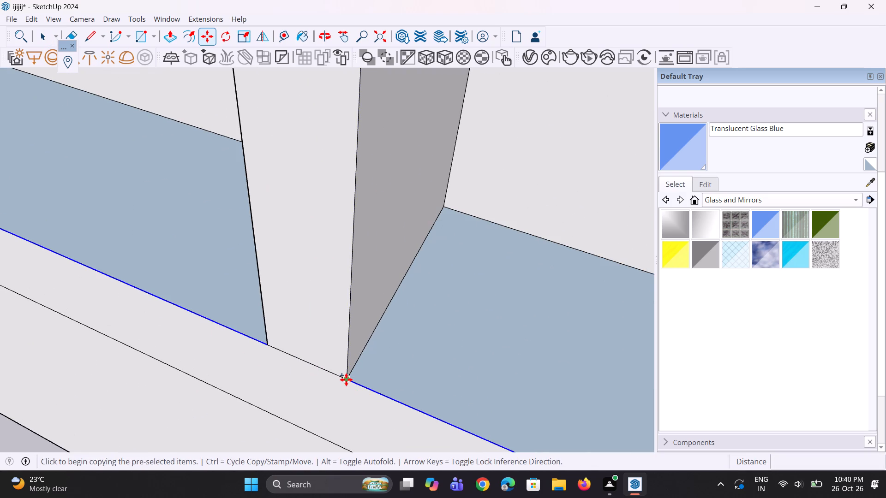
{"action": "left_click", "coordinate": [346, 379]}
{"action": "left_click", "coordinate": [366, 351]}
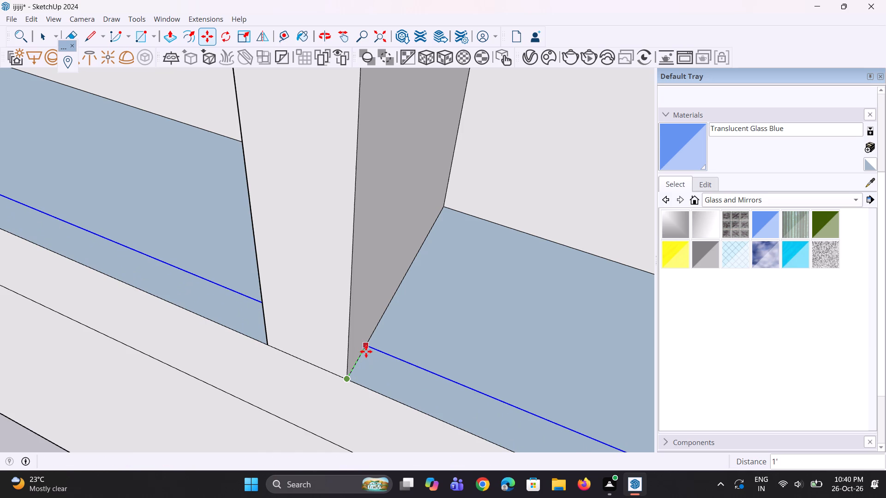
{"action": "scroll", "coordinate": [302, 374], "scroll_direction": "down", "scroll_amount": 17}
{"action": "scroll", "coordinate": [272, 365], "scroll_direction": "up", "scroll_amount": 1}
{"action": "middle_click_drag", "start_coordinate": [272, 365], "coordinate": [338, 380]}
{"action": "key", "text": "space"}
{"action": "key", "text": "space"}
Draw a line about 6" long from the right bay's copied edge to the frame's side face, one level above the lowest.
{"action": "scroll", "coordinate": [480, 257], "scroll_direction": "up", "scroll_amount": 3}
{"action": "middle_click_drag", "start_coordinate": [498, 285], "coordinate": [521, 291]}
{"action": "scroll", "coordinate": [555, 266], "scroll_direction": "up", "scroll_amount": 2}
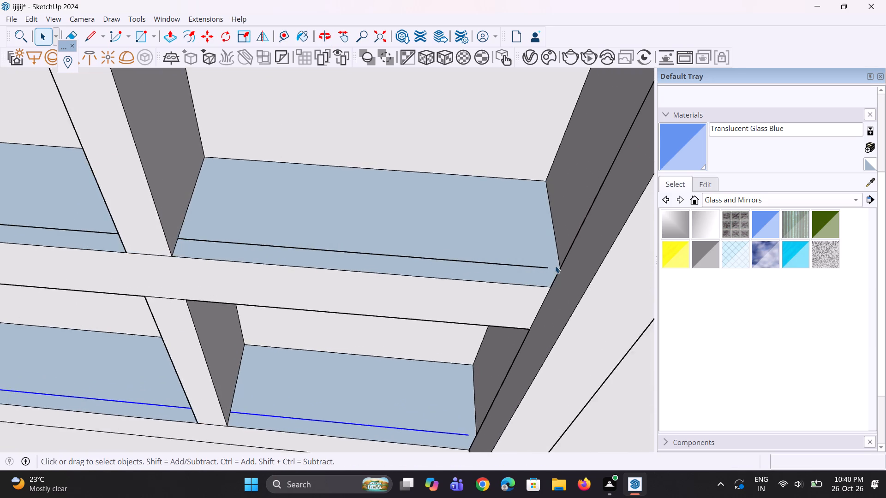
{"action": "scroll", "coordinate": [555, 266], "scroll_direction": "up", "scroll_amount": 6}
{"action": "key", "text": "l"}
{"action": "scroll", "coordinate": [550, 262], "scroll_direction": "up", "scroll_amount": 5}
{"action": "left_click", "coordinate": [548, 273]}
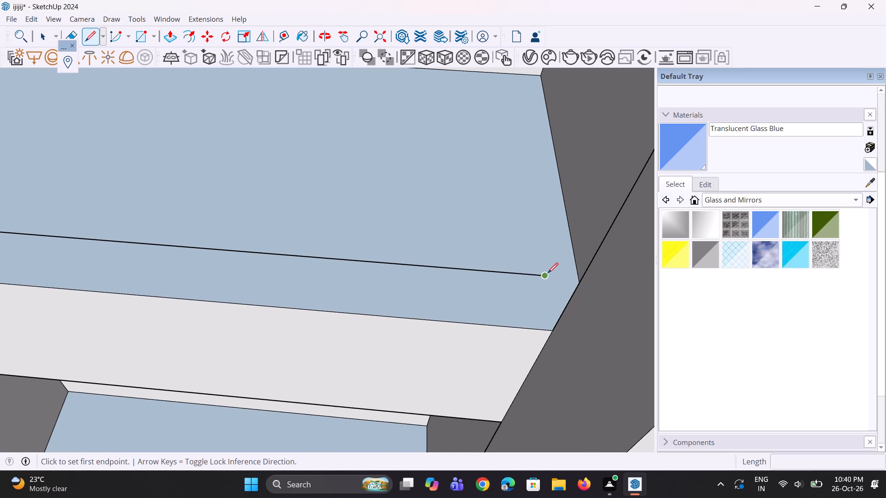
{"action": "left_click", "coordinate": [578, 274]}
{"action": "scroll", "coordinate": [570, 279], "scroll_direction": "down", "scroll_amount": 10}
{"action": "scroll", "coordinate": [565, 308], "scroll_direction": "up", "scroll_amount": 1}
{"action": "scroll", "coordinate": [567, 311], "scroll_direction": "down", "scroll_amount": 10}
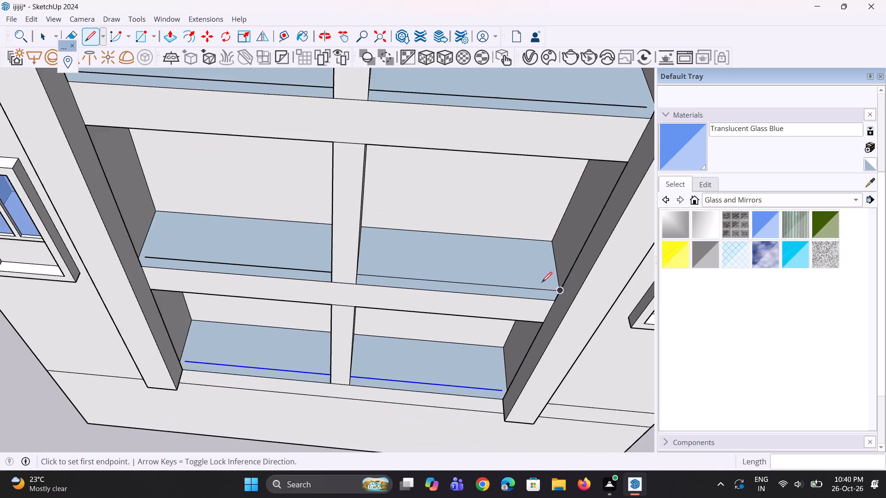
Draw a line about 6" long from the left bay's copied edge to the frame's side face, one level above the lowest.
{"action": "scroll", "coordinate": [542, 282], "scroll_direction": "down", "scroll_amount": 4}
{"action": "scroll", "coordinate": [289, 238], "scroll_direction": "up", "scroll_amount": 14}
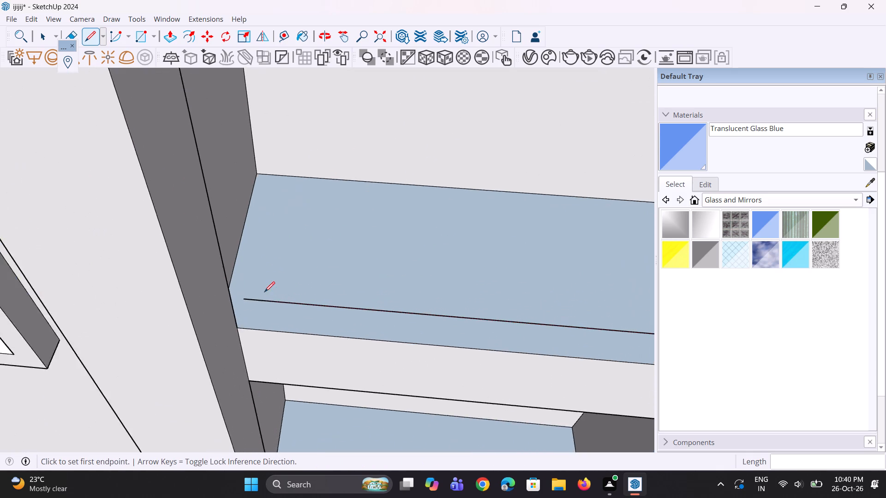
{"action": "scroll", "coordinate": [264, 292], "scroll_direction": "up", "scroll_amount": 3}
{"action": "middle_click_drag", "start_coordinate": [264, 292], "coordinate": [149, 299]}
{"action": "scroll", "coordinate": [217, 258], "scroll_direction": "up", "scroll_amount": 2}
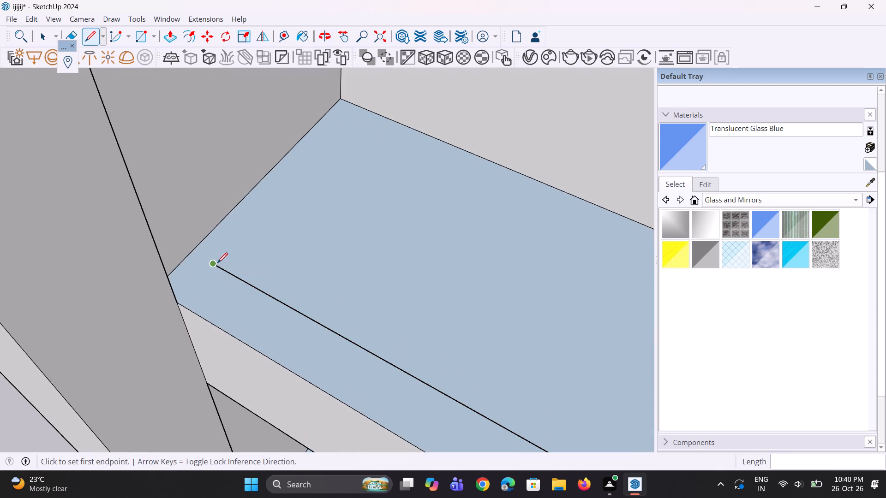
{"action": "left_click", "coordinate": [217, 263]}
{"action": "left_click", "coordinate": [186, 250]}
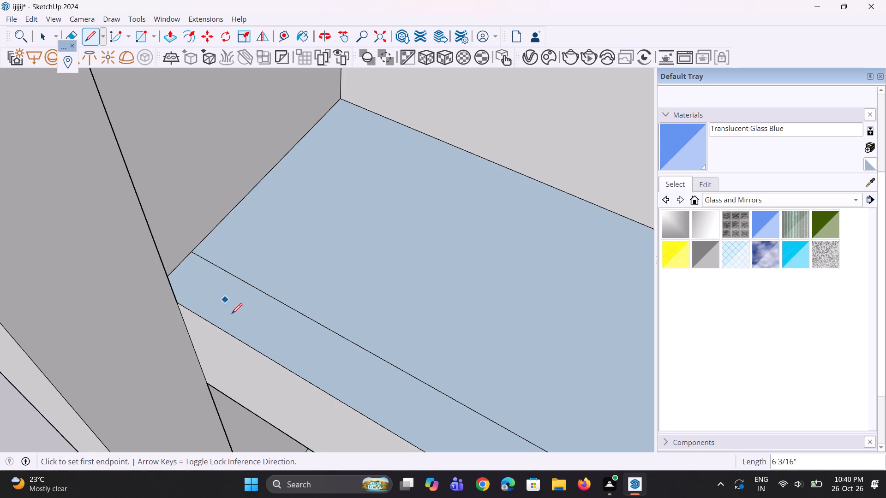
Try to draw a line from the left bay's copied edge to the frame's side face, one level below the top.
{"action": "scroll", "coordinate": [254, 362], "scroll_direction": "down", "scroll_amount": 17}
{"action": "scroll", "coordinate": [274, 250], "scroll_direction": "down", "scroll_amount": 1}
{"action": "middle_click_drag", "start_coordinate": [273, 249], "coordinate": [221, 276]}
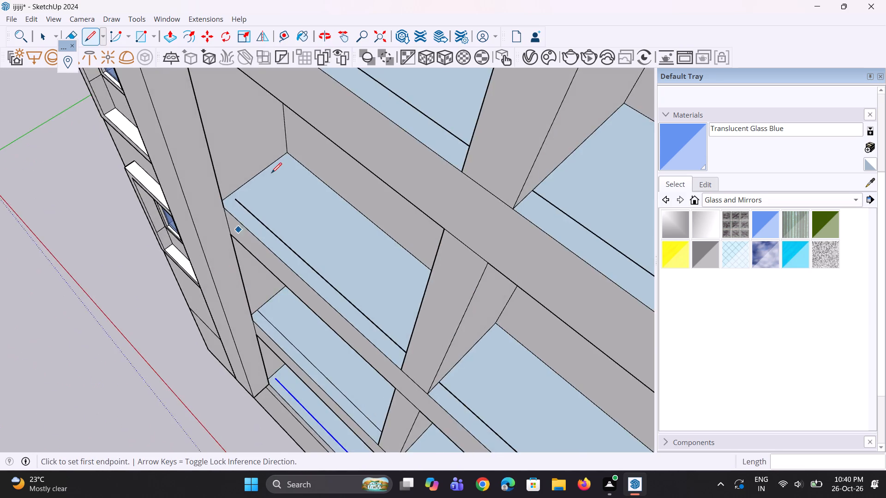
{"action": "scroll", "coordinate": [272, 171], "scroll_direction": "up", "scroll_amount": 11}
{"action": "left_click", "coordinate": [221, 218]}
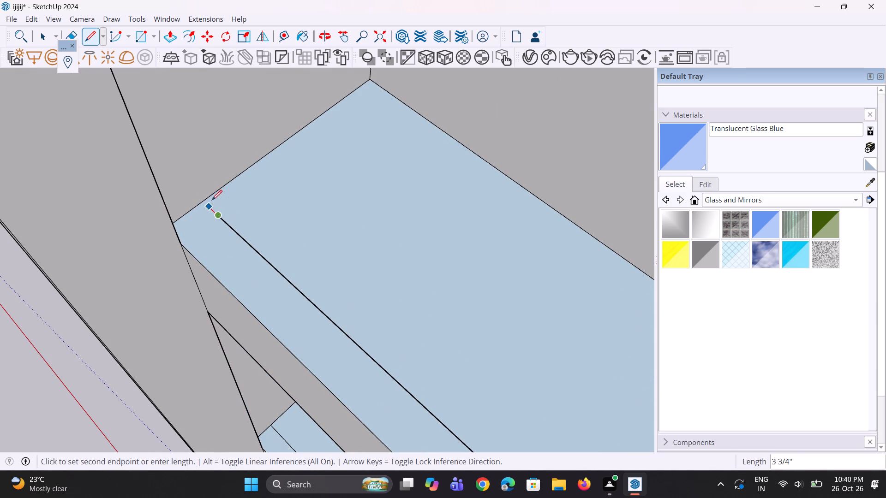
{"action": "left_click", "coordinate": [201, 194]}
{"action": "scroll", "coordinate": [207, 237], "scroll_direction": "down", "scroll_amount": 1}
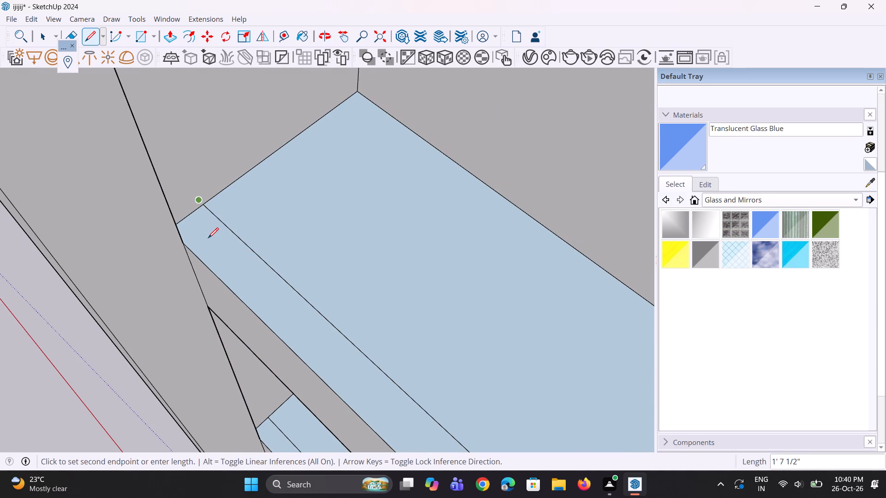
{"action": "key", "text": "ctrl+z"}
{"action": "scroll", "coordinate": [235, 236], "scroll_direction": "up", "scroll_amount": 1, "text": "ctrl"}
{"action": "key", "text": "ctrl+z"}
Draw a line about 6" long joining the left bay's copied edge to the frame's side face, one level below the top.
{"action": "scroll", "coordinate": [212, 216], "scroll_direction": "up", "scroll_amount": 1, "text": "ctrl"}
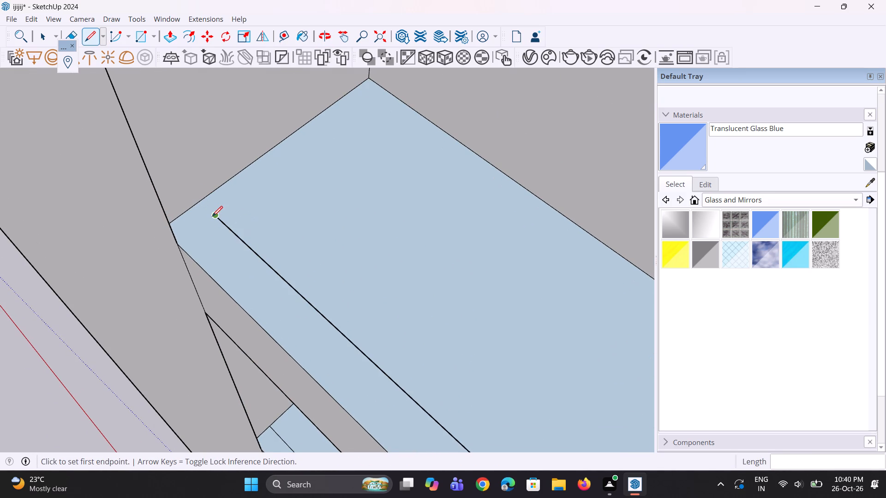
{"action": "left_click", "coordinate": [214, 218]}
{"action": "left_click", "coordinate": [201, 201]}
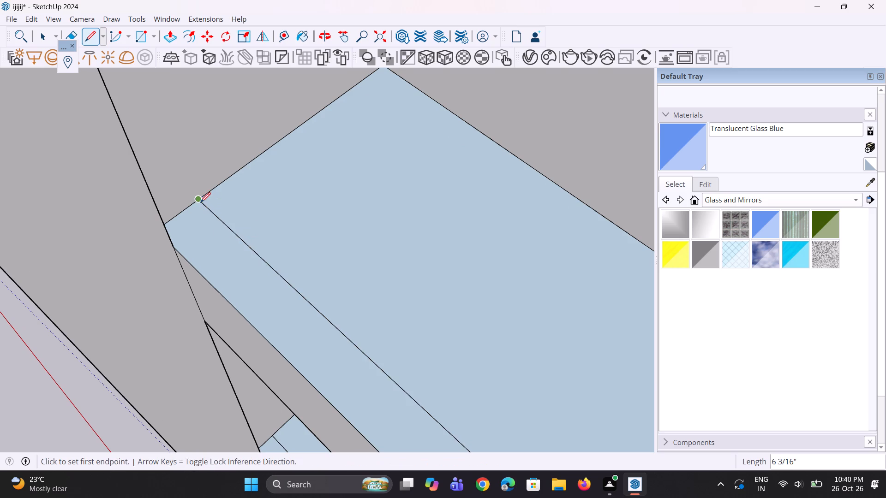
Draw a line extending the right bay's copied edge to the frame's side face, one level below the top.
{"action": "scroll", "coordinate": [200, 202], "scroll_direction": "down", "scroll_amount": 16}
{"action": "middle_click_drag", "start_coordinate": [210, 297], "coordinate": [357, 259]}
{"action": "scroll", "coordinate": [190, 267], "scroll_direction": "down", "scroll_amount": 5}
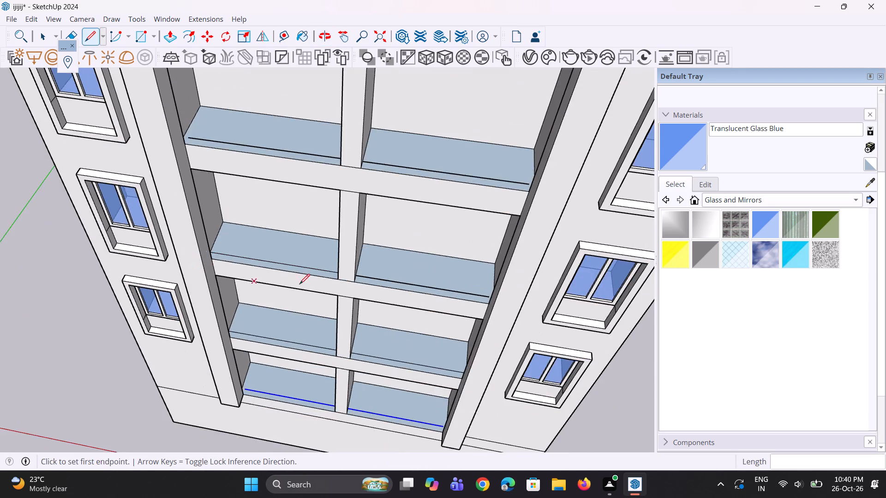
{"action": "middle_click_drag", "start_coordinate": [326, 289], "coordinate": [398, 296]}
{"action": "scroll", "coordinate": [458, 247], "scroll_direction": "up", "scroll_amount": 13}
{"action": "middle_click_drag", "start_coordinate": [524, 267], "coordinate": [565, 273]}
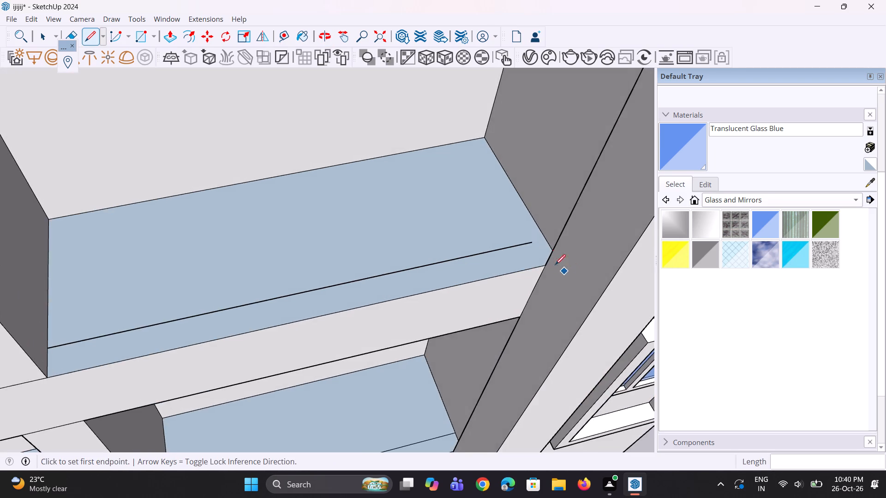
{"action": "scroll", "coordinate": [540, 253], "scroll_direction": "up", "scroll_amount": 7}
{"action": "left_click", "coordinate": [528, 236]}
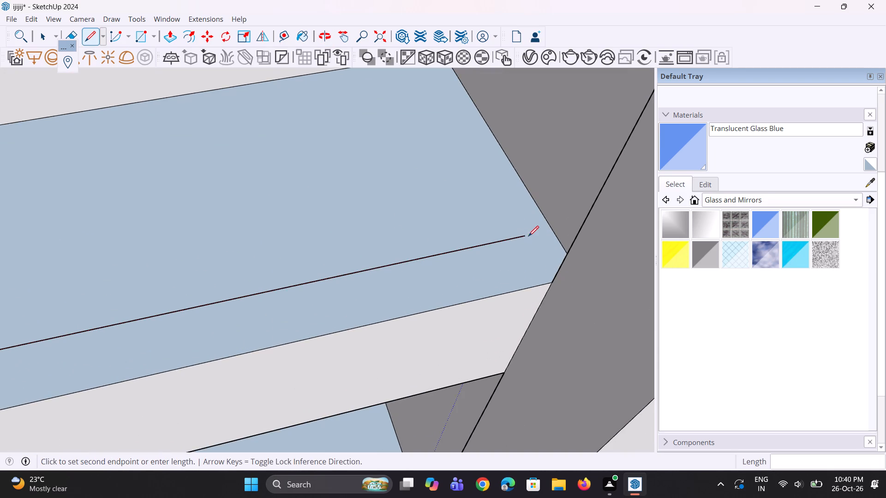
{"action": "left_click", "coordinate": [550, 230]}
Draw a line about 6" long from the right bay's copied edge to the frame's side face on the top level.
{"action": "scroll", "coordinate": [499, 312], "scroll_direction": "down", "scroll_amount": 8}
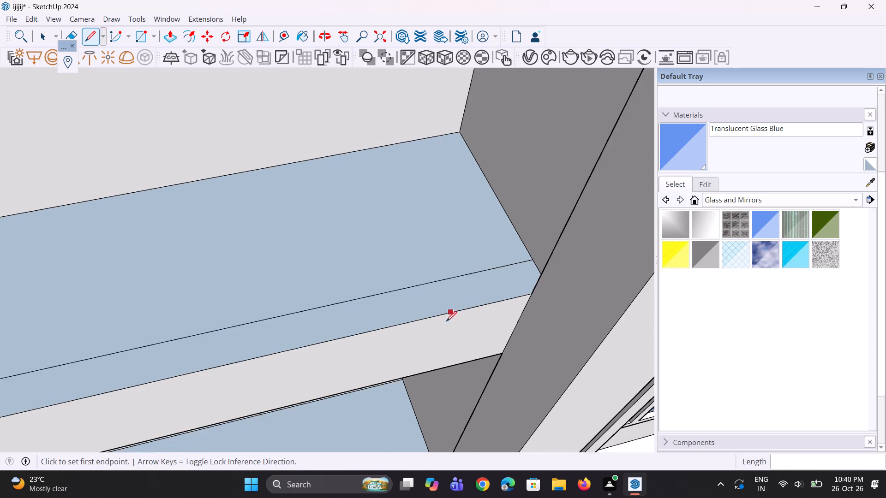
{"action": "scroll", "coordinate": [446, 321], "scroll_direction": "down", "scroll_amount": 14}
{"action": "middle_click_drag", "start_coordinate": [421, 234], "coordinate": [432, 239]}
{"action": "scroll", "coordinate": [421, 234], "scroll_direction": "up", "scroll_amount": 1}
{"action": "scroll", "coordinate": [462, 189], "scroll_direction": "up", "scroll_amount": 6}
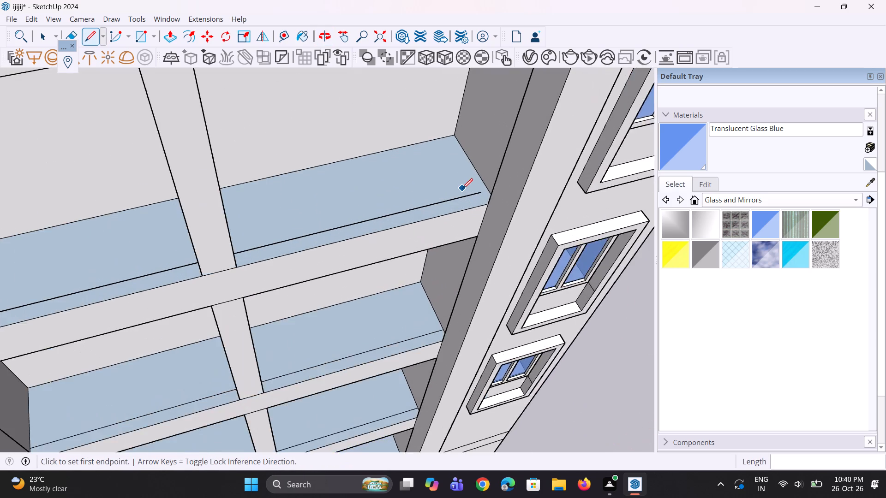
{"action": "scroll", "coordinate": [462, 189], "scroll_direction": "up", "scroll_amount": 11}
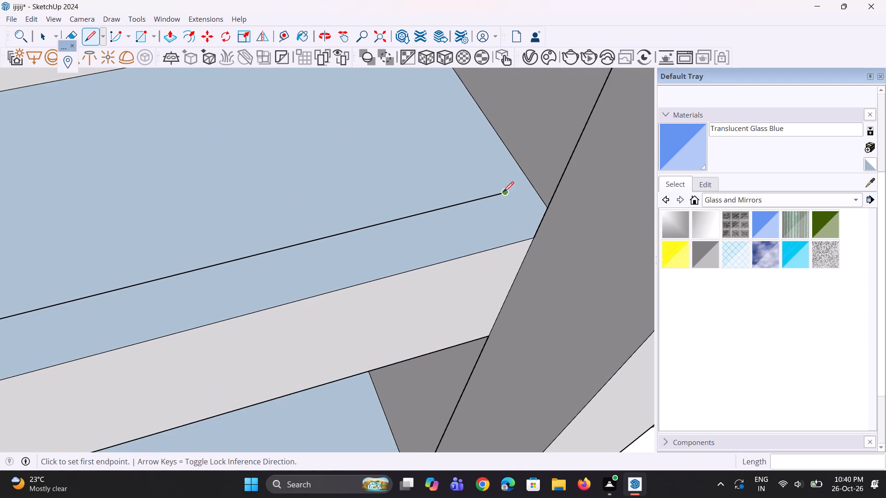
{"action": "left_click", "coordinate": [503, 192]}
{"action": "left_click", "coordinate": [530, 185]}
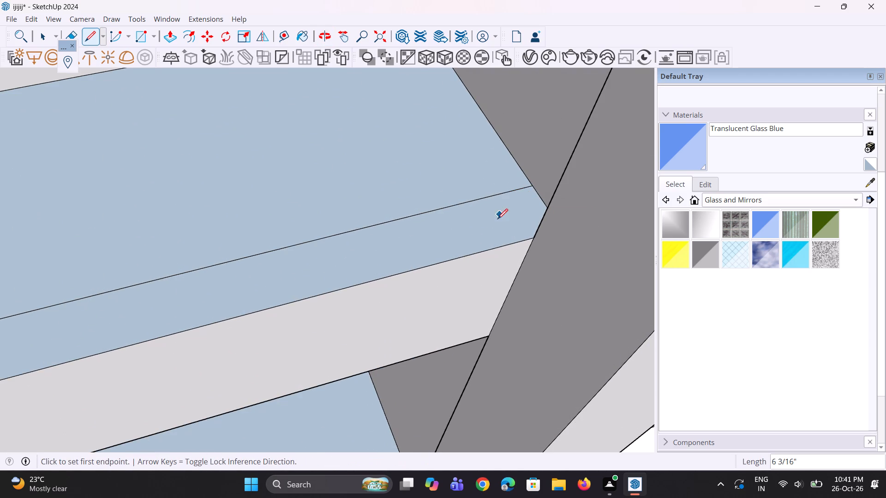
Draw a line extending the left bay's copied edge to the frame's side face on the top level.
{"action": "scroll", "coordinate": [497, 219], "scroll_direction": "down", "scroll_amount": 11}
{"action": "scroll", "coordinate": [495, 215], "scroll_direction": "down", "scroll_amount": 11}
{"action": "middle_click_drag", "start_coordinate": [323, 229], "coordinate": [180, 251]}
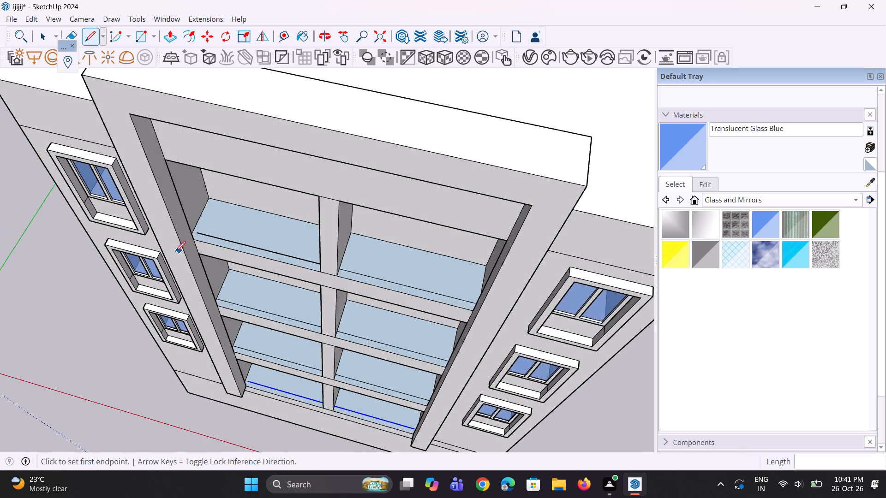
{"action": "scroll", "coordinate": [228, 238], "scroll_direction": "up", "scroll_amount": 15}
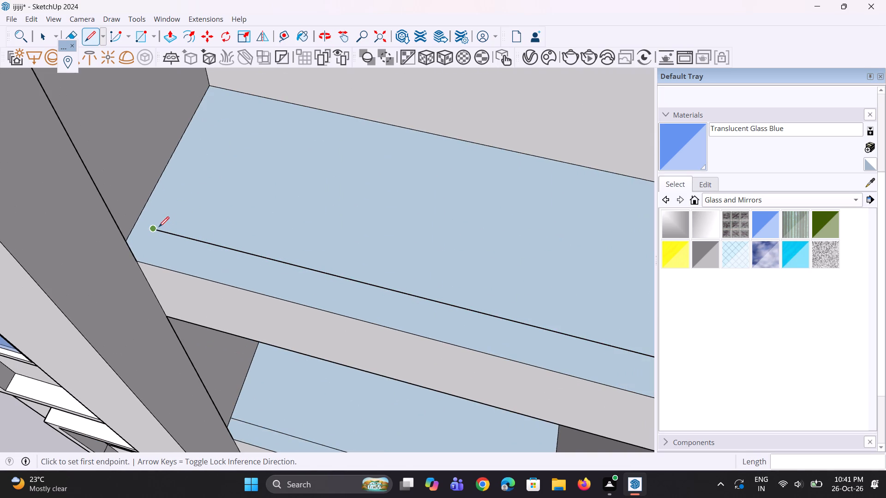
{"action": "left_click", "coordinate": [157, 227]}
{"action": "left_click", "coordinate": [139, 224]}
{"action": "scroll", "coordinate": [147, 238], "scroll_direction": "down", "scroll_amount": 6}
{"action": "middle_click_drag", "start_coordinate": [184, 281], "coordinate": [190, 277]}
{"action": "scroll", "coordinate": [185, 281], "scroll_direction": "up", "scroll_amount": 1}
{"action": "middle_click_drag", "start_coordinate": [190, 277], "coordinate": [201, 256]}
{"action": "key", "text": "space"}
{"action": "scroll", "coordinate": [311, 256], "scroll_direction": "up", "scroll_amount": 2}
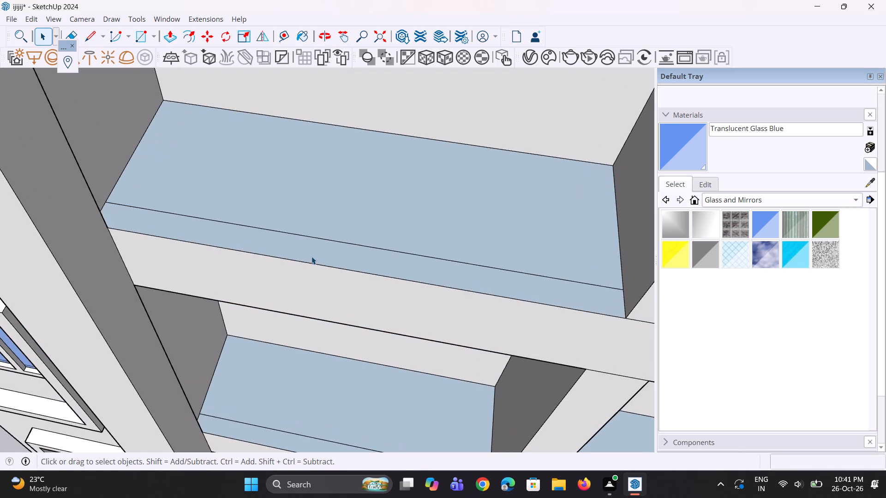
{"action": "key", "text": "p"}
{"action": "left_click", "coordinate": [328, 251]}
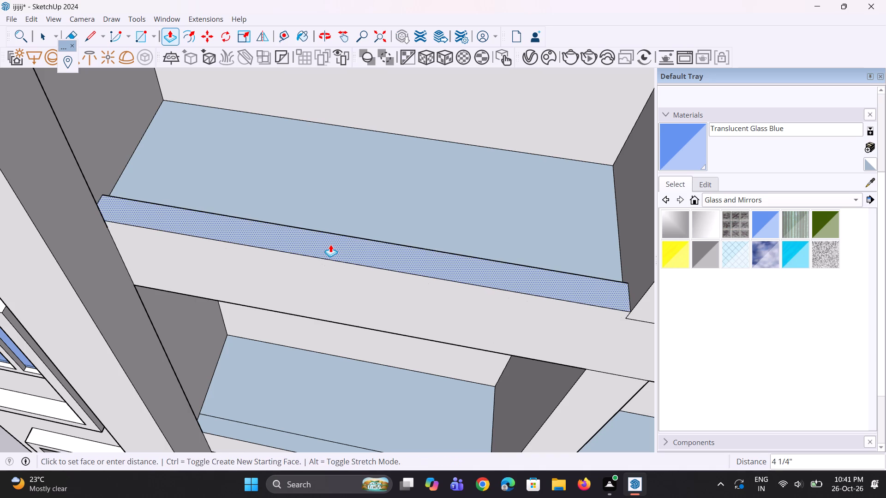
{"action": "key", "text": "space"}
Offset the outline of the left bay's front floor strip on the top level inward by about 2 1/8".
{"action": "scroll", "coordinate": [326, 261], "scroll_direction": "up", "scroll_amount": 2}
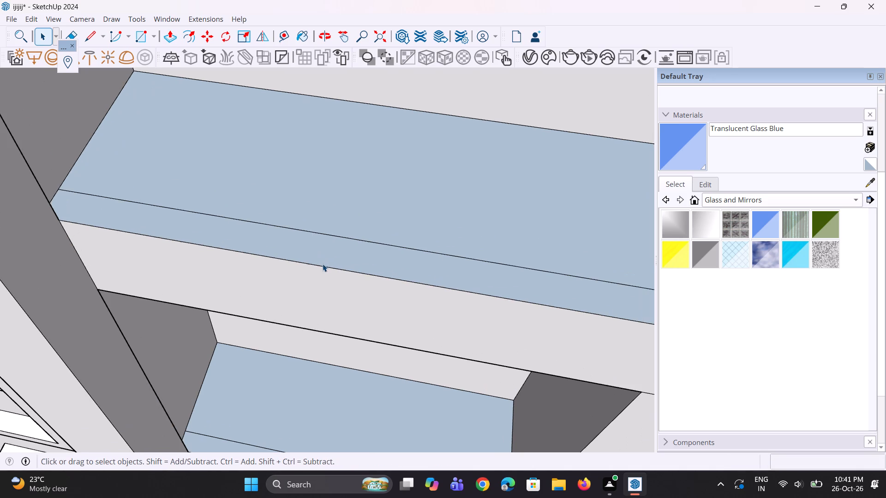
{"action": "left_click", "coordinate": [324, 260]}
{"action": "scroll", "coordinate": [299, 253], "scroll_direction": "up", "scroll_amount": 1}
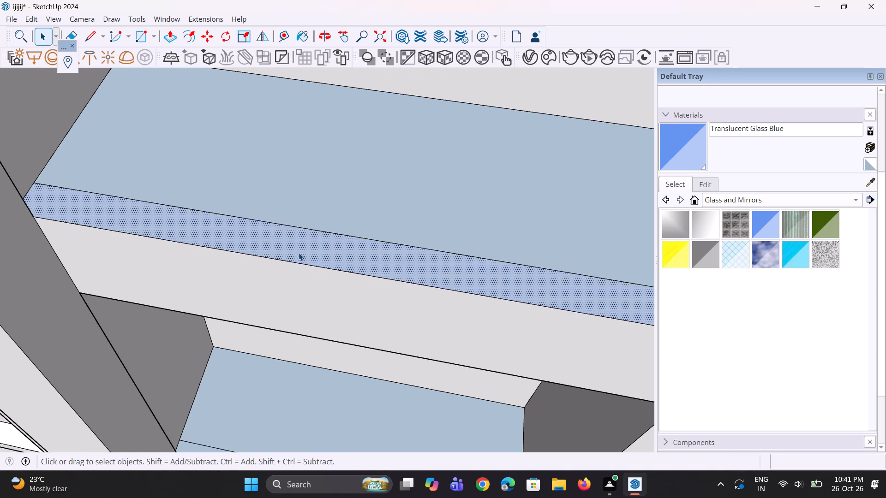
{"action": "key", "text": "f"}
{"action": "left_click", "coordinate": [274, 254]}
{"action": "left_click", "coordinate": [273, 252]}
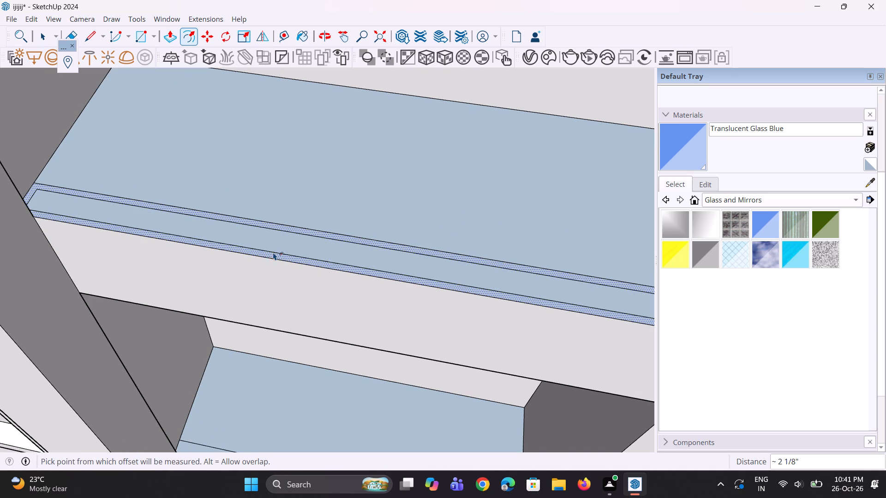
{"action": "key", "text": "space"}
{"action": "key", "text": "space"}
{"action": "middle_click_drag", "start_coordinate": [85, 195], "coordinate": [67, 231]}
{"action": "scroll", "coordinate": [45, 195], "scroll_direction": "up", "scroll_amount": 1}
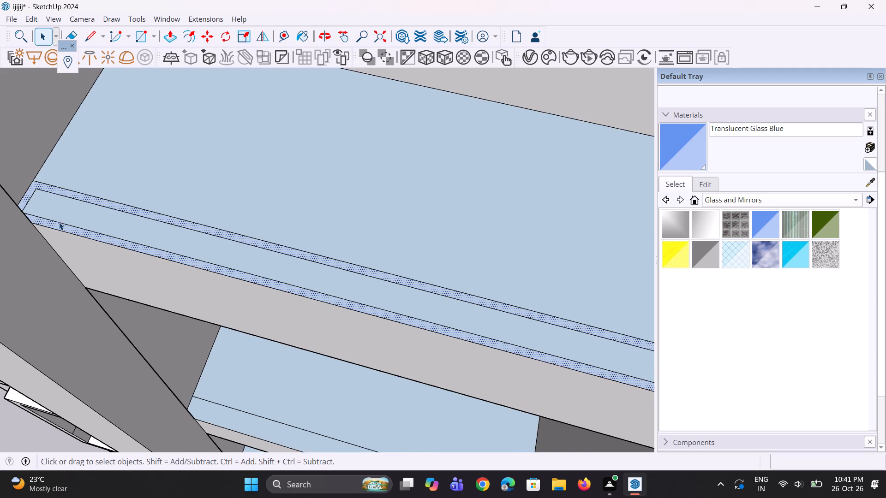
Repeat the same inward offset on the right bay's front floor strip on the top level.
{"action": "scroll", "coordinate": [67, 240], "scroll_direction": "down", "scroll_amount": 11}
{"action": "middle_click_drag", "start_coordinate": [374, 329], "coordinate": [390, 322]}
{"action": "key", "text": "space"}
{"action": "left_click", "coordinate": [400, 305]}
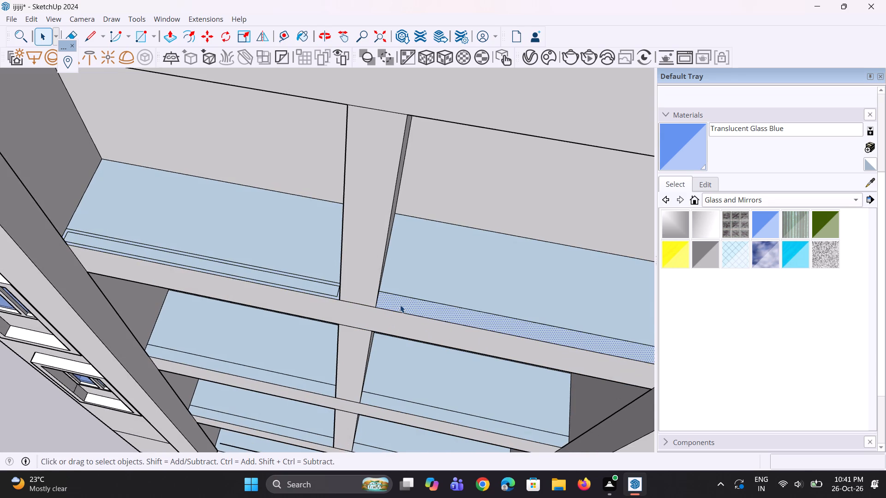
{"action": "type", "text": "gf"}
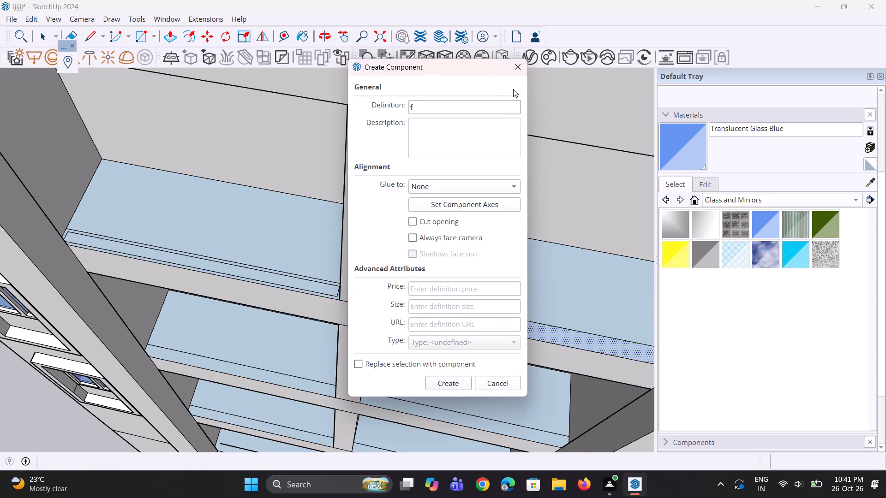
{"action": "left_click", "coordinate": [519, 70]}
{"action": "key", "text": "f"}
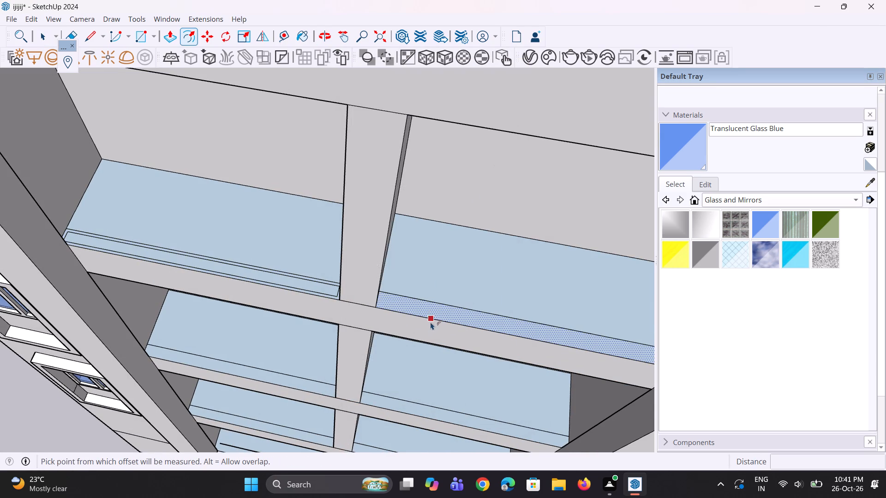
{"action": "type", "text": "ff"}
{"action": "double_click", "coordinate": [431, 316]}
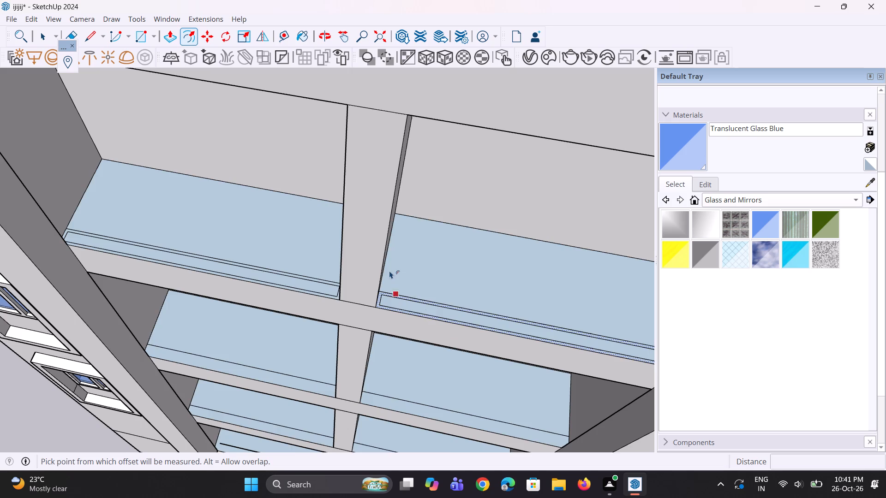
Repeat the same inward offset on the right bay's front floor strip, one level below the top.
{"action": "scroll", "coordinate": [389, 270], "scroll_direction": "down", "scroll_amount": 10}
{"action": "scroll", "coordinate": [397, 347], "scroll_direction": "up", "scroll_amount": 8}
{"action": "key", "text": "space"}
{"action": "key", "text": "space"}
{"action": "left_click", "coordinate": [403, 330]}
{"action": "scroll", "coordinate": [396, 330], "scroll_direction": "up", "scroll_amount": 2}
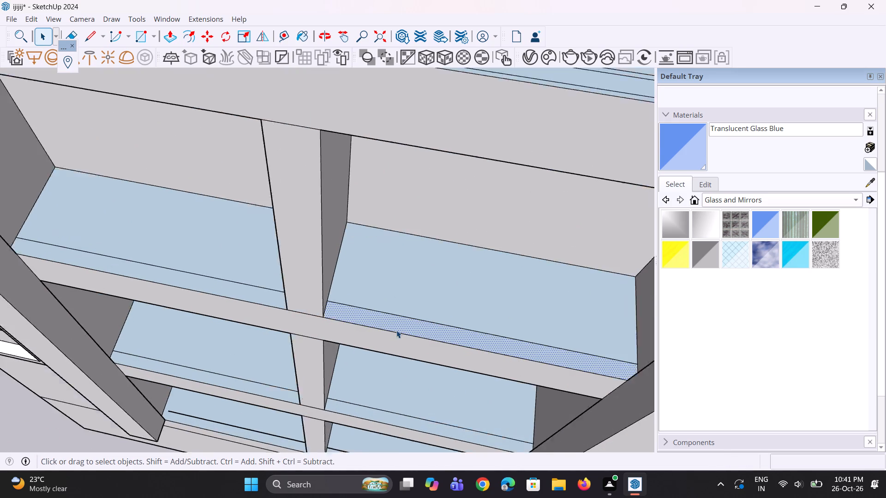
{"action": "scroll", "coordinate": [396, 330], "scroll_direction": "up", "scroll_amount": 5}
{"action": "key", "text": "f"}
{"action": "double_click", "coordinate": [393, 330]}
{"action": "scroll", "coordinate": [396, 331], "scroll_direction": "down", "scroll_amount": 5}
{"action": "key", "text": "space"}
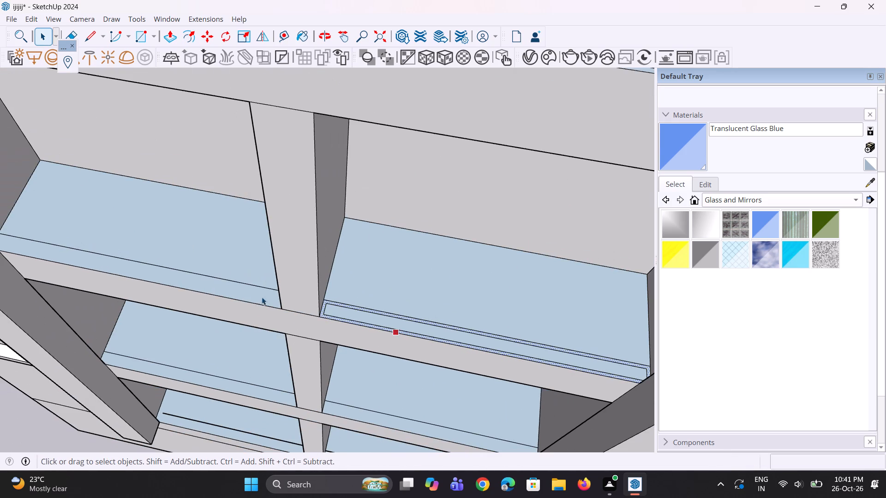
Repeat the same inward offset on the left bay's front floor strip, one level below the top.
{"action": "left_click", "coordinate": [248, 292]}
{"action": "scroll", "coordinate": [235, 299], "scroll_direction": "up", "scroll_amount": 5}
{"action": "key", "text": "f"}
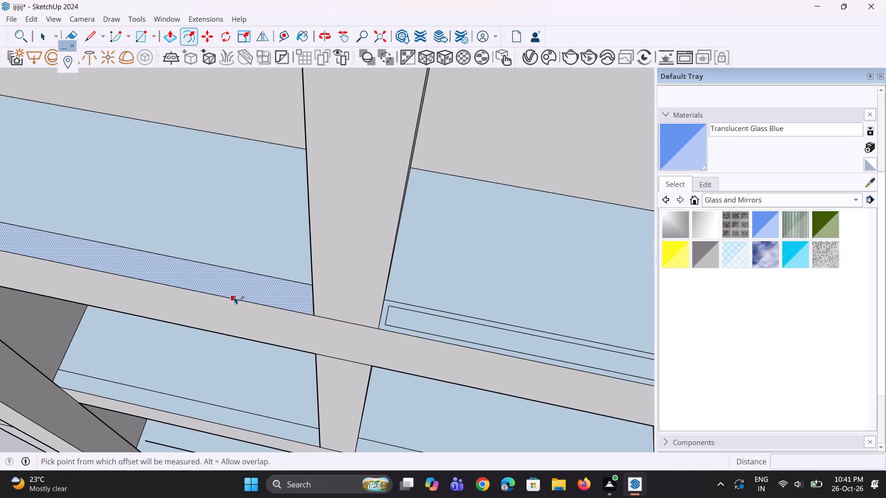
{"action": "double_click", "coordinate": [234, 296]}
{"action": "scroll", "coordinate": [257, 253], "scroll_direction": "down", "scroll_amount": 11}
{"action": "scroll", "coordinate": [308, 348], "scroll_direction": "up", "scroll_amount": 6}
{"action": "key", "text": "space"}
{"action": "key", "text": "space"}
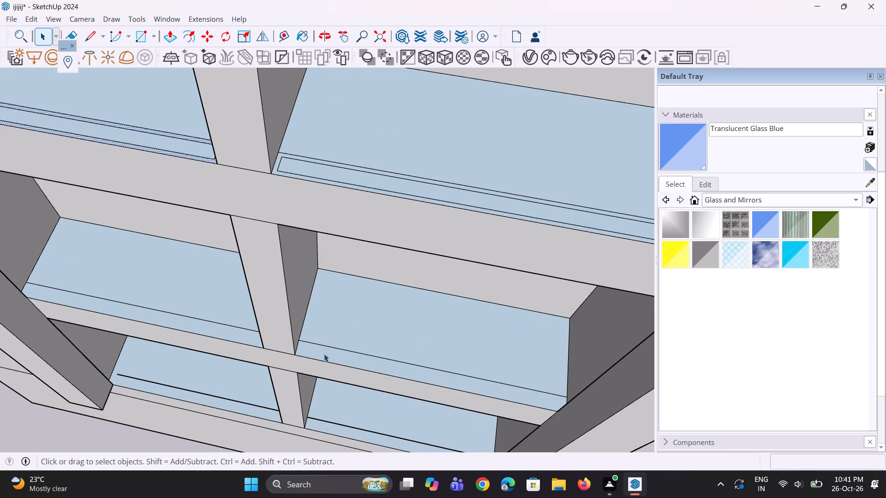
Repeat the same inward offset on the right bay's front floor strip on the third level from the top.
{"action": "left_click", "coordinate": [324, 354]}
{"action": "scroll", "coordinate": [319, 361], "scroll_direction": "up", "scroll_amount": 6}
{"action": "key", "text": "f"}
{"action": "double_click", "coordinate": [319, 355]}
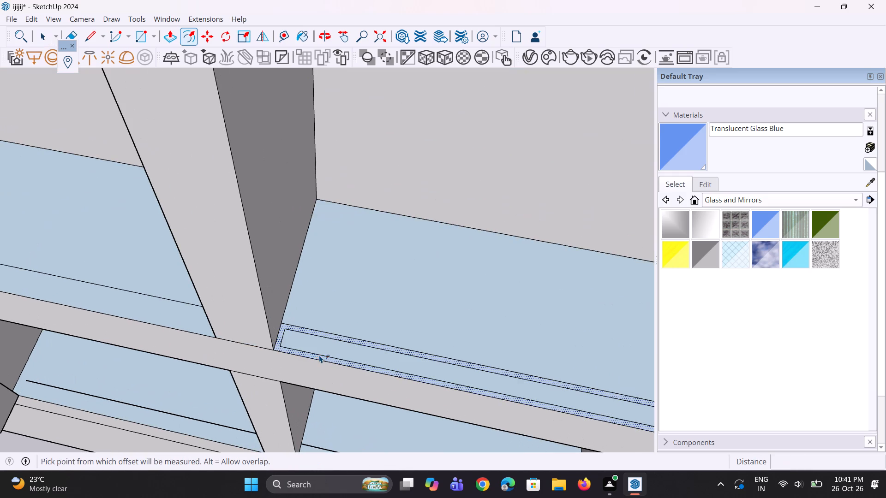
{"action": "key", "text": "space"}
{"action": "key", "text": "space"}
Repeat the same inward offset on the left bay's front floor strip on the third level from the top.
{"action": "left_click", "coordinate": [165, 317]}
{"action": "scroll", "coordinate": [164, 318], "scroll_direction": "up", "scroll_amount": 4}
{"action": "key", "text": "f"}
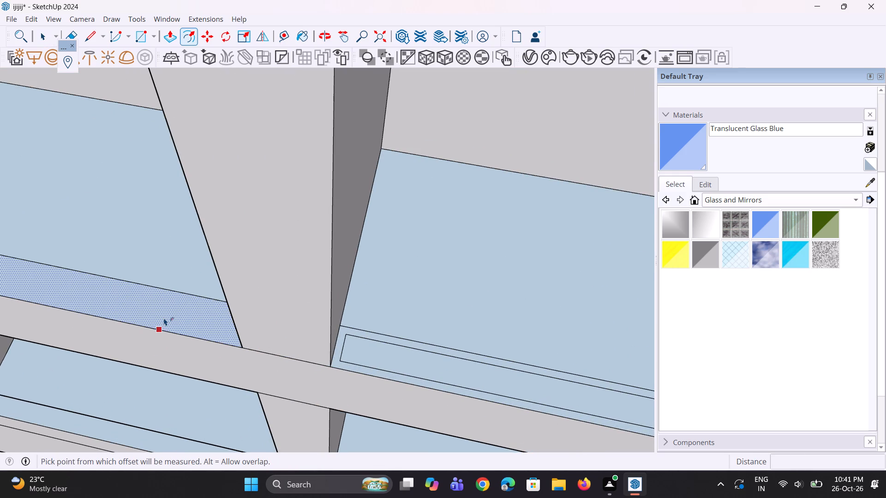
{"action": "double_click", "coordinate": [164, 318]}
{"action": "scroll", "coordinate": [211, 289], "scroll_direction": "down", "scroll_amount": 6}
{"action": "middle_click_drag", "start_coordinate": [206, 306], "coordinate": [258, 292]}
{"action": "scroll", "coordinate": [258, 291], "scroll_direction": "down", "scroll_amount": 4}
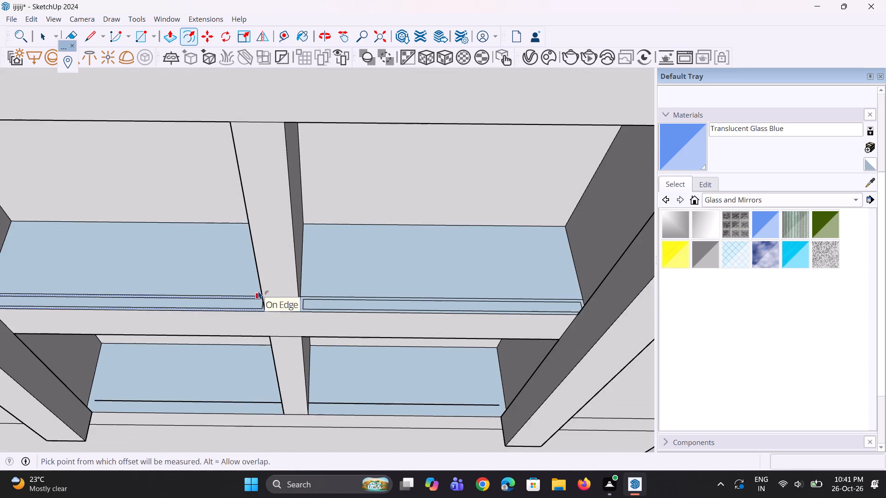
{"action": "key", "text": "space"}
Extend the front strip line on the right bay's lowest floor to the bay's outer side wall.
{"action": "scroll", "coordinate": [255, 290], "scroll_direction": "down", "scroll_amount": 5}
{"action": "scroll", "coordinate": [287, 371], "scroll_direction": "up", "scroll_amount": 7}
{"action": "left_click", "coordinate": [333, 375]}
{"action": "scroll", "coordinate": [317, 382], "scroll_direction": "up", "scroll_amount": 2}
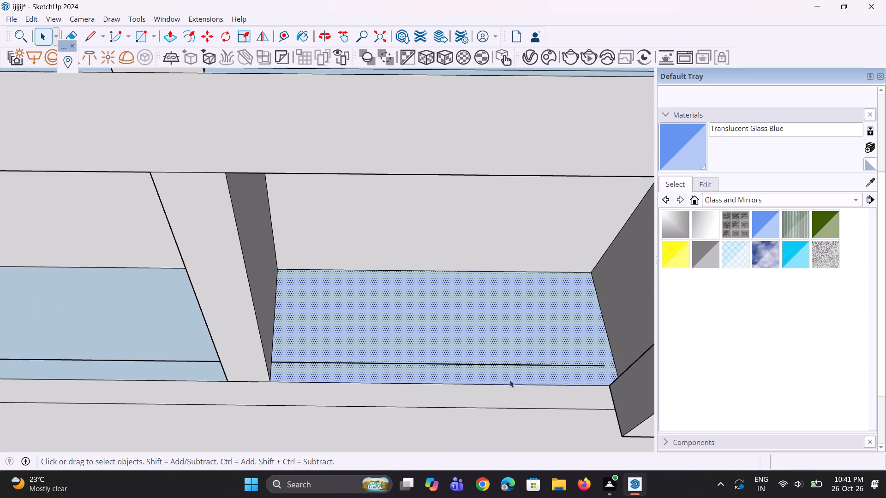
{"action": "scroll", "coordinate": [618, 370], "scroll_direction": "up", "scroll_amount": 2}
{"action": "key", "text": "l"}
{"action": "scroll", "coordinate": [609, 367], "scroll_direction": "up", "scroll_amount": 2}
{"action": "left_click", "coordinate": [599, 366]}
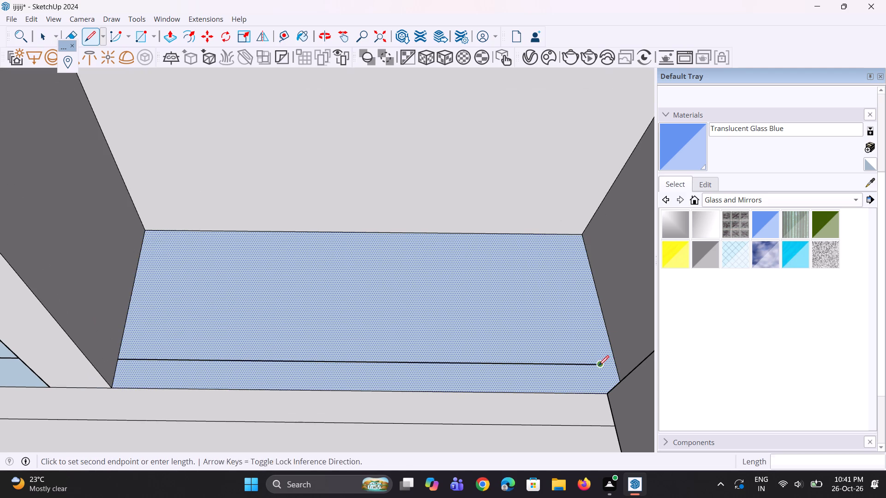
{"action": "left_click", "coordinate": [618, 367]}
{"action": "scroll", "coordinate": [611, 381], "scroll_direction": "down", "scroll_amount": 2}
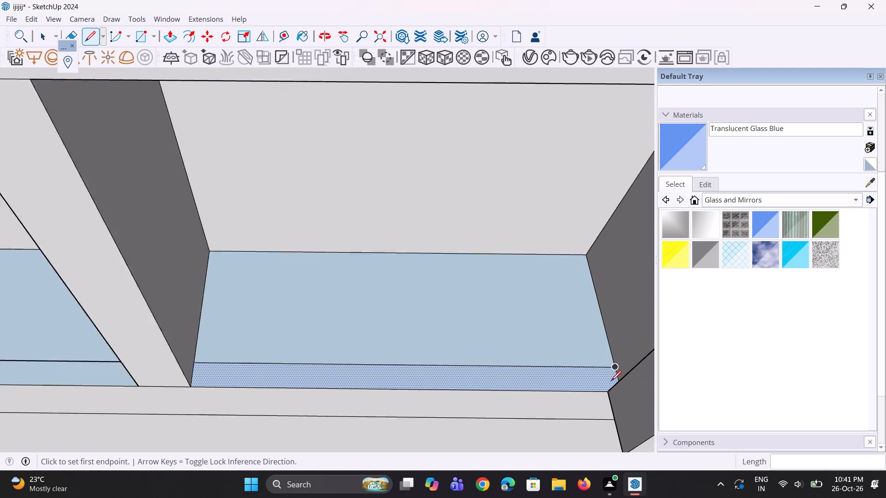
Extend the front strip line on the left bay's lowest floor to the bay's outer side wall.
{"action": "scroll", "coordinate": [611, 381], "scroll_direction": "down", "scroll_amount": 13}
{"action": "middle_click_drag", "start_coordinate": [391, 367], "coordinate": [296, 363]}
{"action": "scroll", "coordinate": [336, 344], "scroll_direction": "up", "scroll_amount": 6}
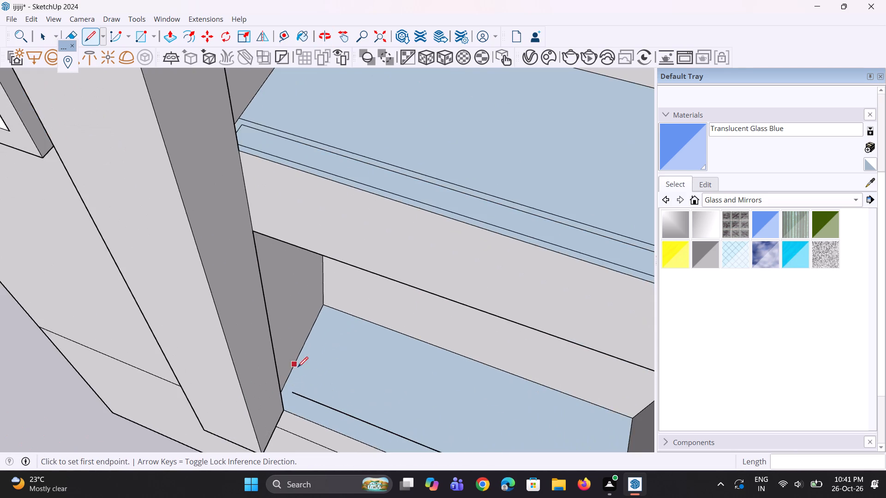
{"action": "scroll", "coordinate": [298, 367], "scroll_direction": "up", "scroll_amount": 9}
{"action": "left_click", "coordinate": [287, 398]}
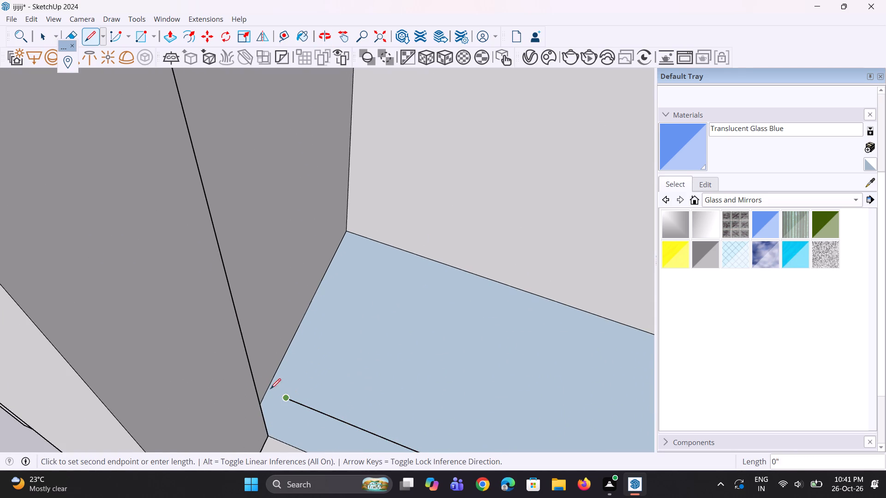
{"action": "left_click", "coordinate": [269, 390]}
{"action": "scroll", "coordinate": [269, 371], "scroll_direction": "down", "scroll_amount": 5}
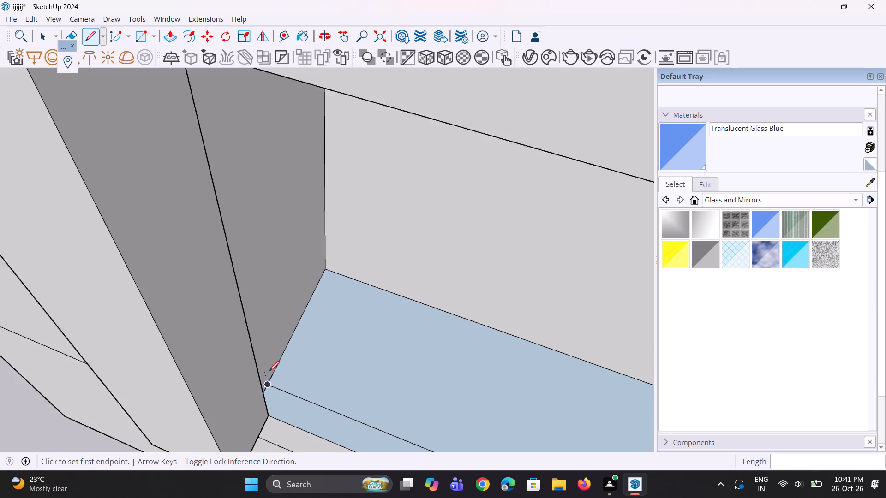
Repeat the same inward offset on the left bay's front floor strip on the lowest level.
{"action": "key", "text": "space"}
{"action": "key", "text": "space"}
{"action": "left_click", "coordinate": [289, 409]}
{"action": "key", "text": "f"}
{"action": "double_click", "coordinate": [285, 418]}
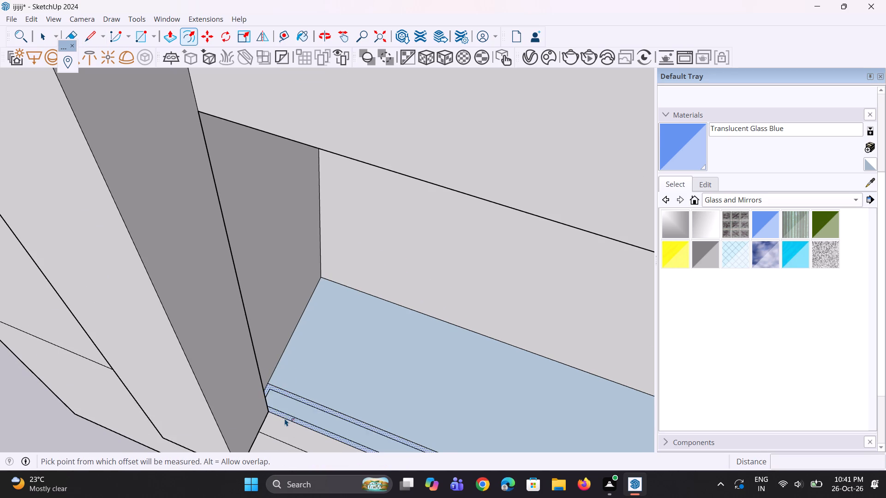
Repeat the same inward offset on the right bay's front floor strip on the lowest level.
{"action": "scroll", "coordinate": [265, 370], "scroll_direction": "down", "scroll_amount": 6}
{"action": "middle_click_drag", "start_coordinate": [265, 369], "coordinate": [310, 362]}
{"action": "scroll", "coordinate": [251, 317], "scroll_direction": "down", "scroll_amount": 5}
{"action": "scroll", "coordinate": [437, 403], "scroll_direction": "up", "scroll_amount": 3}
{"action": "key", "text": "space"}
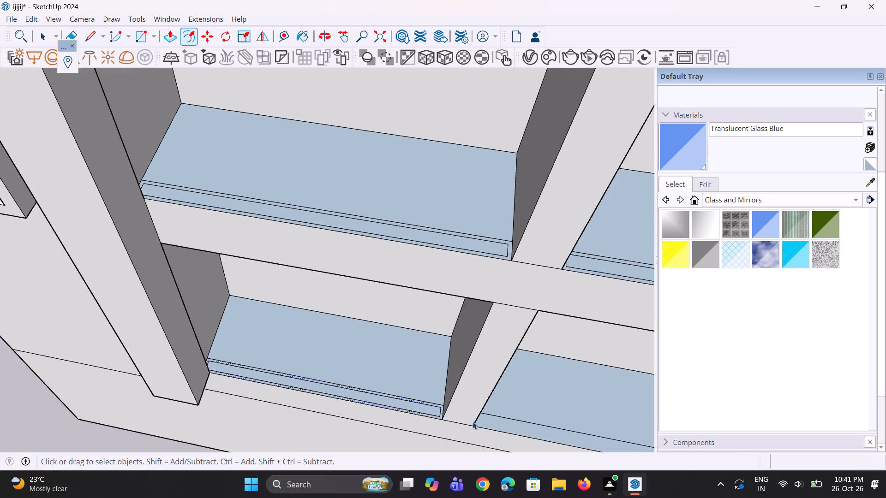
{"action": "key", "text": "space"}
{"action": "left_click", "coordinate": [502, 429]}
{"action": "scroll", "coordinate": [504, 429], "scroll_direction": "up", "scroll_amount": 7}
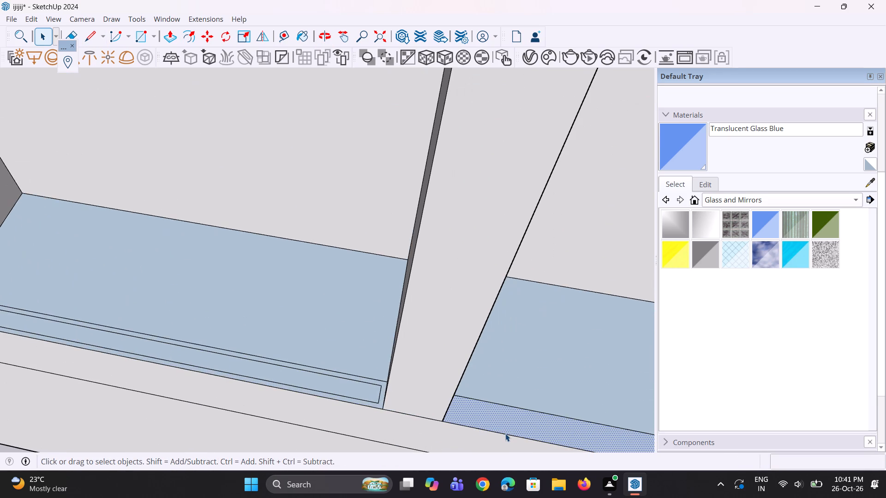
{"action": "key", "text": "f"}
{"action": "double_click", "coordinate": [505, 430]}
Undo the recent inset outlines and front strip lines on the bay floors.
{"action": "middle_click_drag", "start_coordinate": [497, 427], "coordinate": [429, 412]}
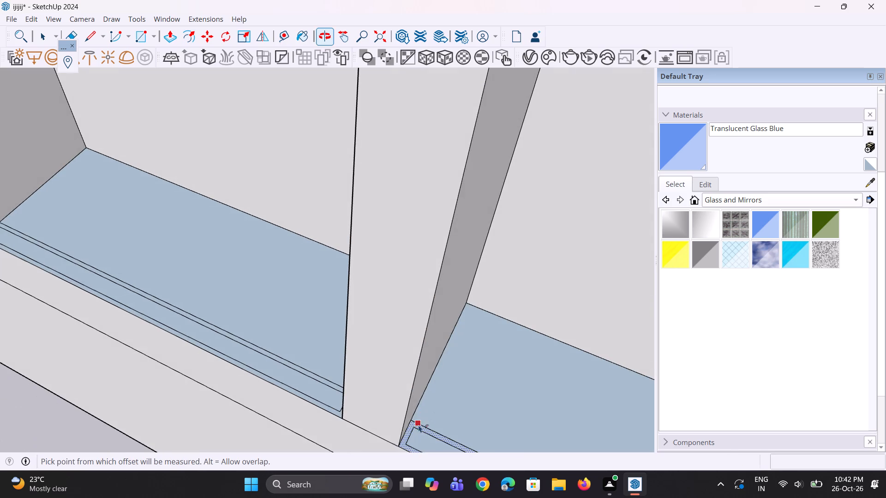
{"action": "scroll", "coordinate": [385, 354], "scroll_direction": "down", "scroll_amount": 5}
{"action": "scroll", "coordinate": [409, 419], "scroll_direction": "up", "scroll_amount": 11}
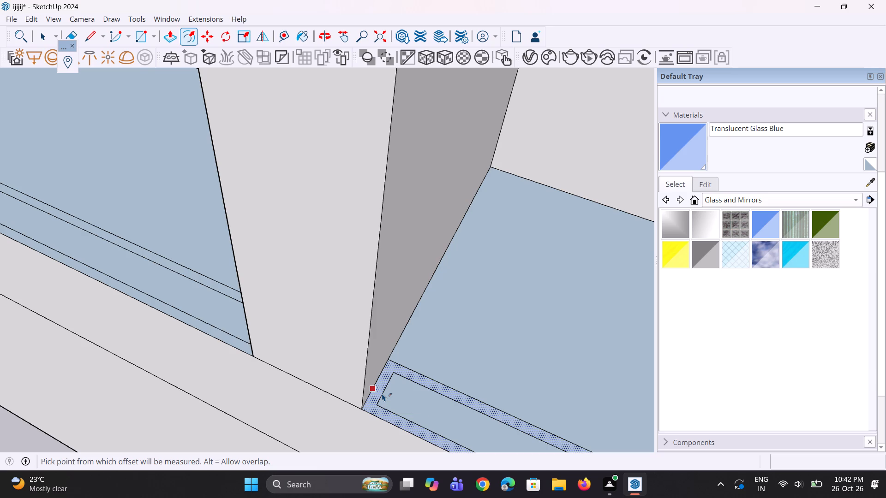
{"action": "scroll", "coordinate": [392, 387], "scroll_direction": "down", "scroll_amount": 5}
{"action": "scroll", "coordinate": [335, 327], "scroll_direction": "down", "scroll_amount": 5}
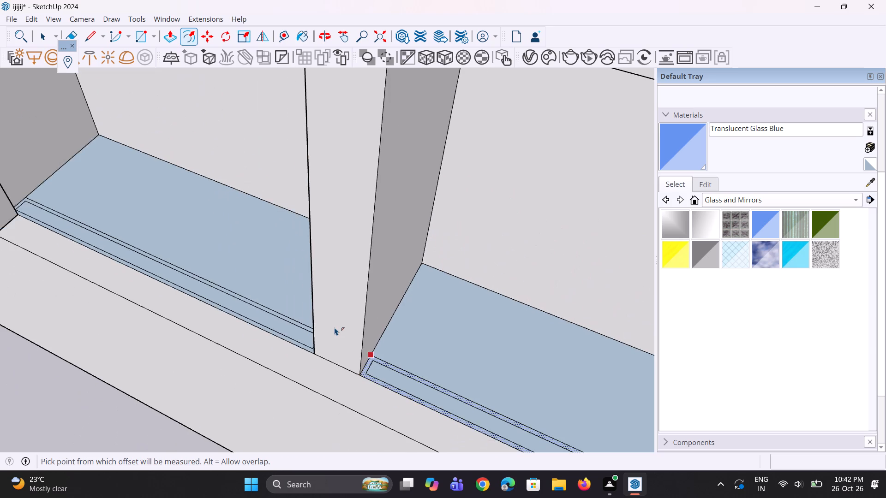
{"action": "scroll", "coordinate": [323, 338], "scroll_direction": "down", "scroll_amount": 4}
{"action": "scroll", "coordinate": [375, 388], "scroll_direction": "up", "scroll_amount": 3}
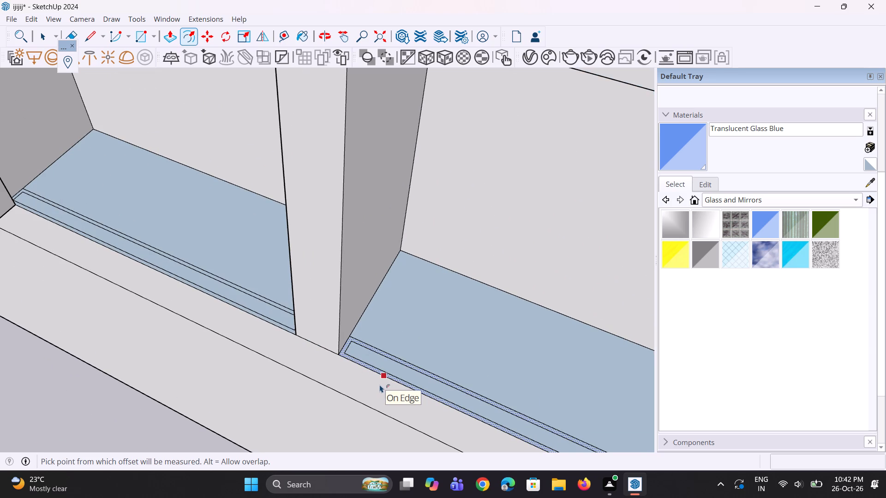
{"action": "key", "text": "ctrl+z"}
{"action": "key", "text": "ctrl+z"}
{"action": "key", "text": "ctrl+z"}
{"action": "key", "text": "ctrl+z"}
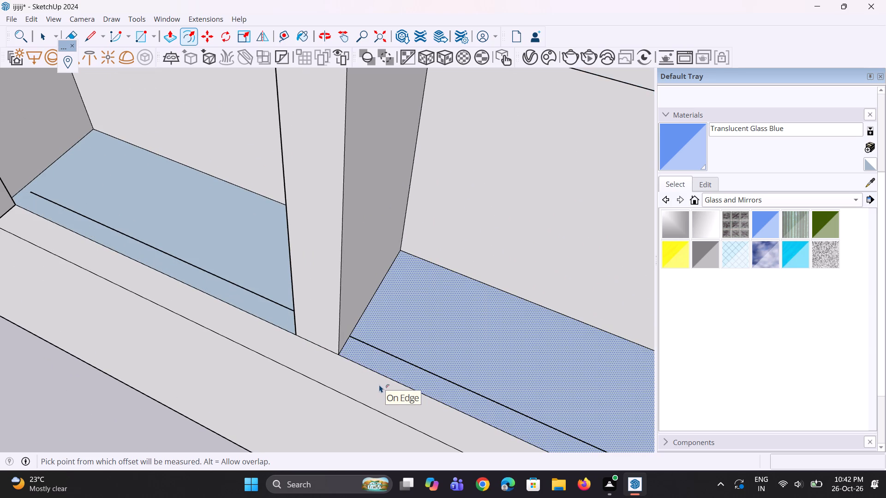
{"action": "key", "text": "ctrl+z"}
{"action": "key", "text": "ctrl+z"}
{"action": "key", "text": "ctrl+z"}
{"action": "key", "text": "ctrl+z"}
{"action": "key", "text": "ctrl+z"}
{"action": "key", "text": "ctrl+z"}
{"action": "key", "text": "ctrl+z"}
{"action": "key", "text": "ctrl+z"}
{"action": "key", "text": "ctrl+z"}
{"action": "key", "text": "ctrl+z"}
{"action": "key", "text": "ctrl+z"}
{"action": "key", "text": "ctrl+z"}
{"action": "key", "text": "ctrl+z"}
Draw a horizontal line about 16' 6" long across the lowest right bay, between its two side walls just above the floor.
{"action": "middle_click_drag", "start_coordinate": [371, 381], "coordinate": [278, 342]}
{"action": "key", "text": "space"}
{"action": "scroll", "coordinate": [312, 335], "scroll_direction": "up", "scroll_amount": 1}
{"action": "key", "text": "space"}
{"action": "scroll", "coordinate": [314, 326], "scroll_direction": "up", "scroll_amount": 2}
{"action": "key", "text": "l"}
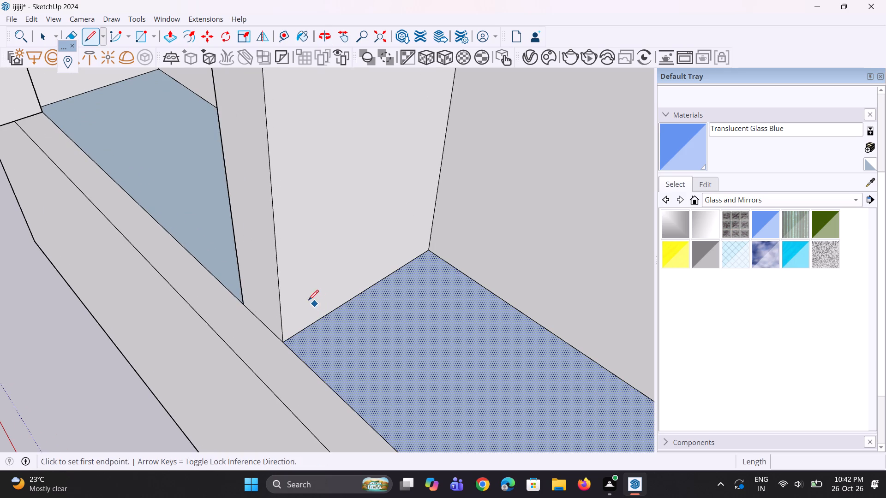
{"action": "left_click", "coordinate": [293, 296]}
{"action": "scroll", "coordinate": [332, 331], "scroll_direction": "down", "scroll_amount": 5}
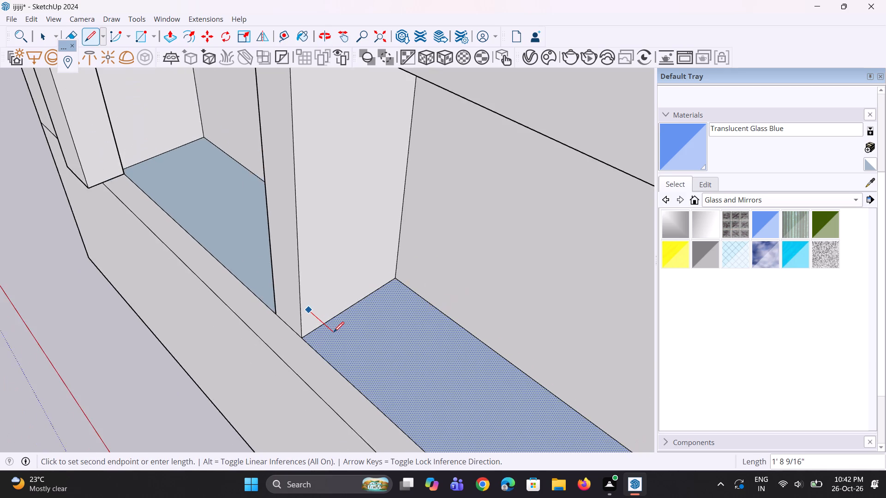
{"action": "scroll", "coordinate": [334, 332], "scroll_direction": "down", "scroll_amount": 4}
{"action": "middle_click_drag", "start_coordinate": [337, 346], "coordinate": [535, 330]}
{"action": "scroll", "coordinate": [549, 323], "scroll_direction": "up", "scroll_amount": 1}
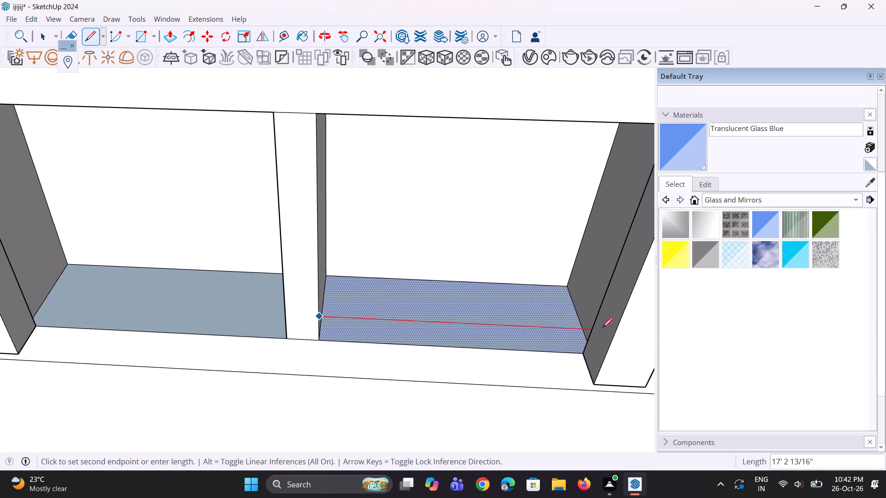
{"action": "scroll", "coordinate": [577, 317], "scroll_direction": "up", "scroll_amount": 3}
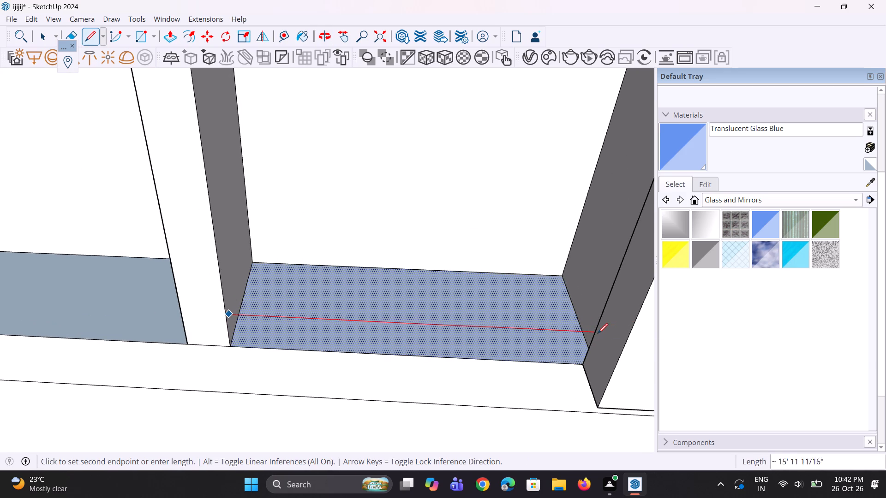
{"action": "scroll", "coordinate": [589, 313], "scroll_direction": "up", "scroll_amount": 5}
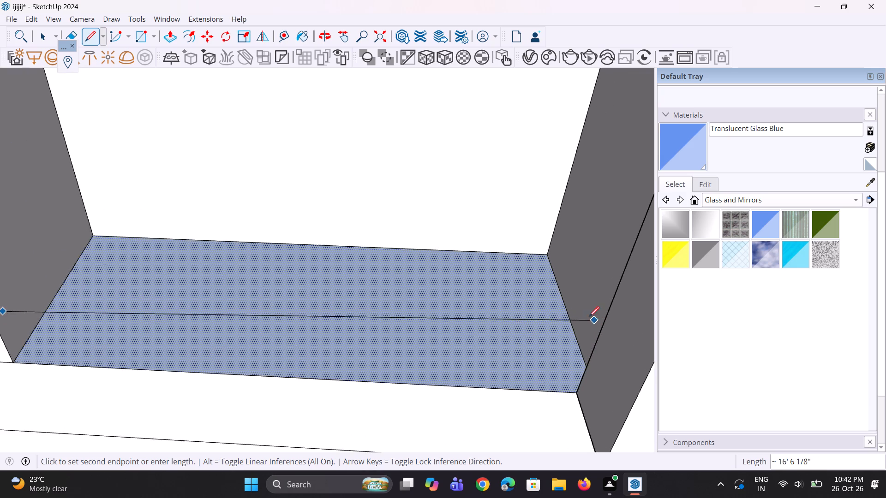
{"action": "middle_click_drag", "start_coordinate": [599, 322], "coordinate": [714, 349]}
{"action": "scroll", "coordinate": [604, 289], "scroll_direction": "up", "scroll_amount": 2}
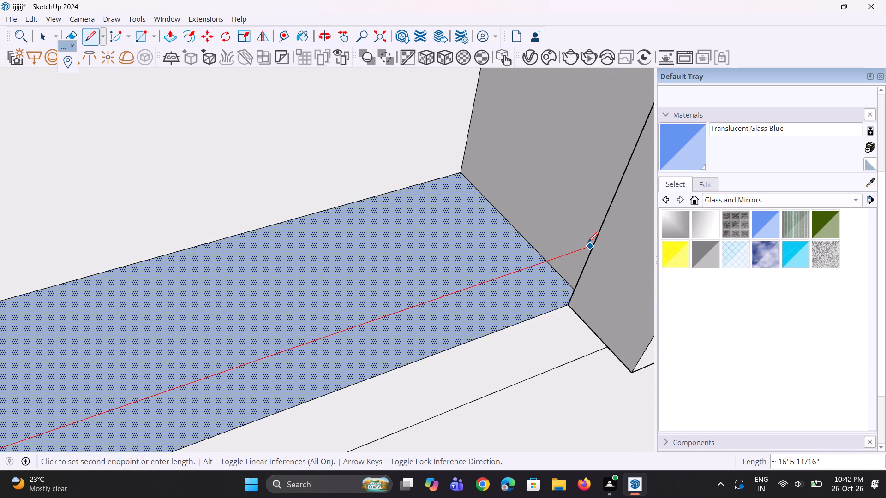
{"action": "scroll", "coordinate": [588, 242], "scroll_direction": "up", "scroll_amount": 13}
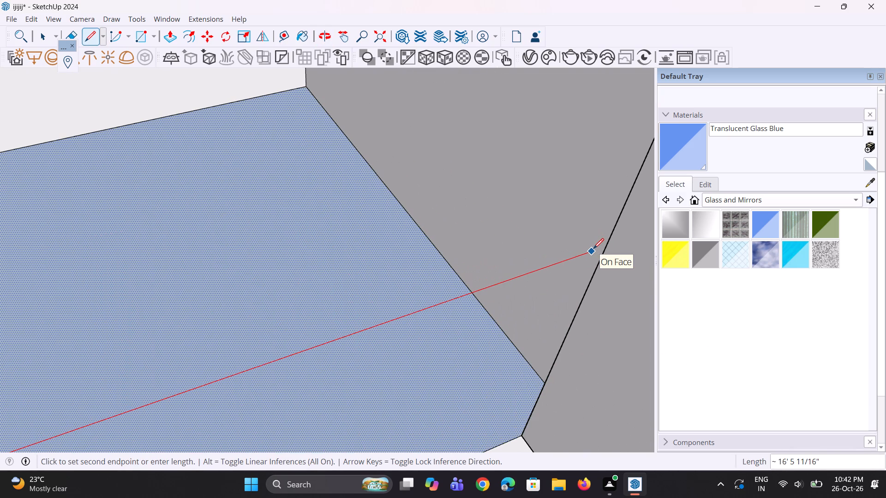
{"action": "left_click", "coordinate": [593, 249]}
{"action": "key", "text": "space"}
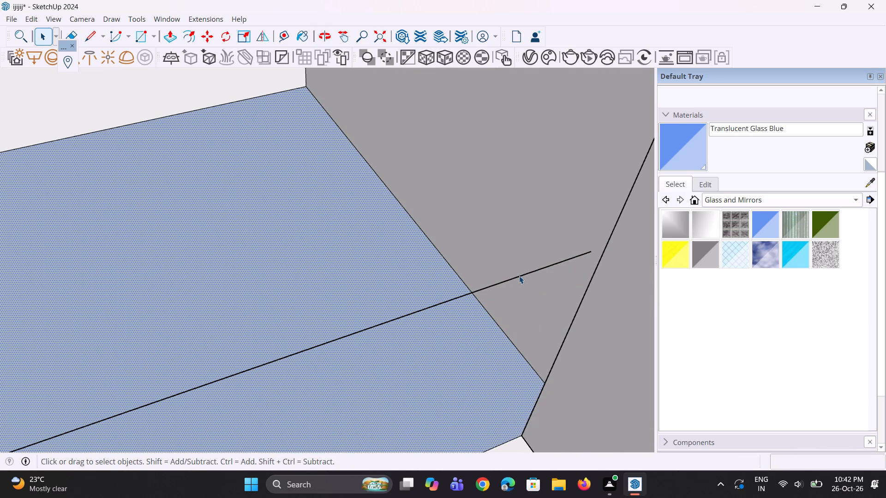
Move the horizontal line down about 1' along the side wall of the lowest right bay.
{"action": "left_click", "coordinate": [521, 276]}
{"action": "key", "text": "m"}
{"action": "scroll", "coordinate": [547, 279], "scroll_direction": "down", "scroll_amount": 10}
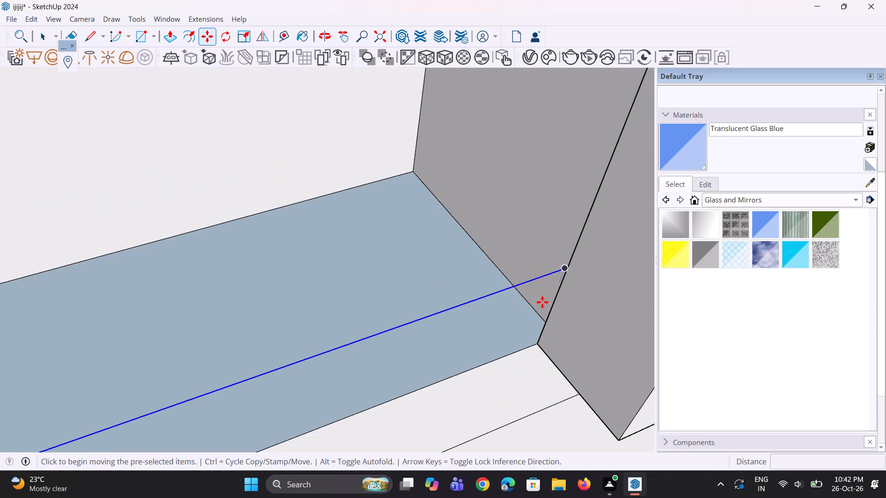
{"action": "middle_click_drag", "start_coordinate": [524, 307], "coordinate": [484, 237]}
{"action": "scroll", "coordinate": [495, 278], "scroll_direction": "down", "scroll_amount": 6}
{"action": "middle_click_drag", "start_coordinate": [501, 326], "coordinate": [453, 267]}
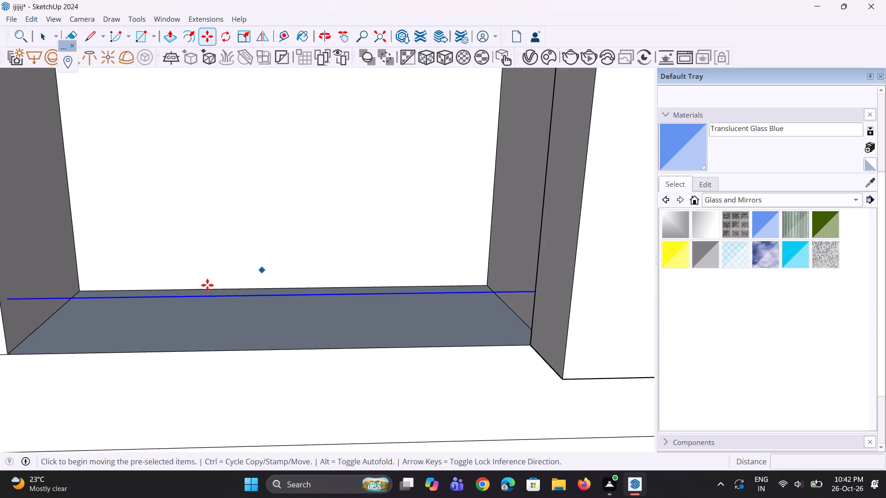
{"action": "scroll", "coordinate": [185, 314], "scroll_direction": "down", "scroll_amount": 5}
{"action": "middle_click_drag", "start_coordinate": [121, 312], "coordinate": [104, 319]}
{"action": "scroll", "coordinate": [98, 291], "scroll_direction": "up", "scroll_amount": 4}
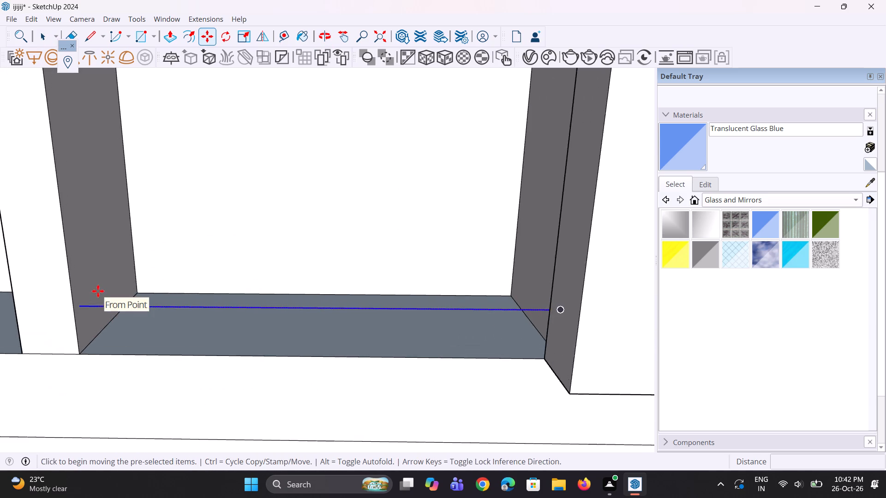
{"action": "scroll", "coordinate": [98, 291], "scroll_direction": "up", "scroll_amount": 4}
{"action": "key", "text": "m"}
{"action": "scroll", "coordinate": [86, 320], "scroll_direction": "up", "scroll_amount": 2}
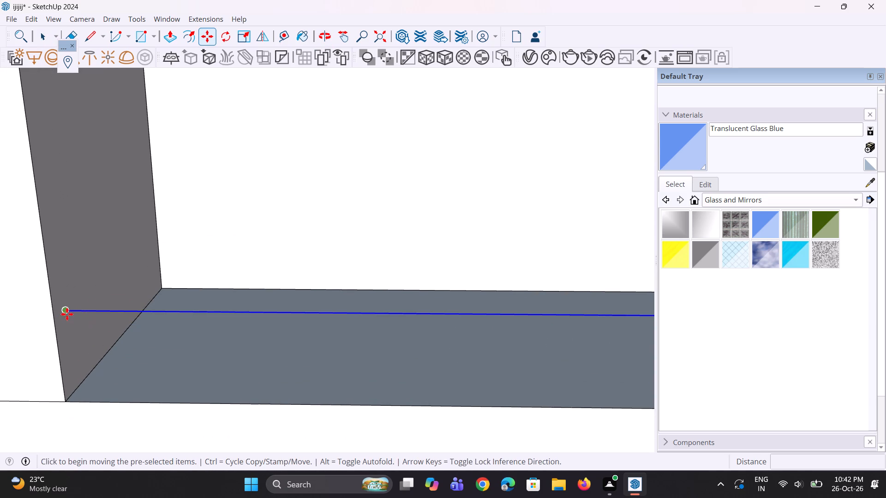
{"action": "left_click", "coordinate": [67, 314]}
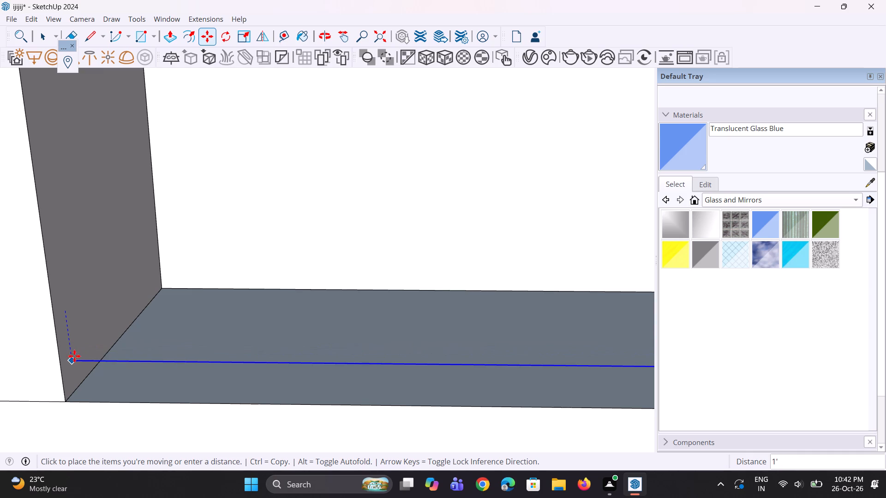
{"action": "left_click", "coordinate": [74, 356]}
Copy the horizontal line upward at about 7 7/16" spacing and array it with *4.
{"action": "middle_click_drag", "start_coordinate": [70, 380], "coordinate": [58, 387]}
{"action": "key", "text": "m"}
{"action": "scroll", "coordinate": [69, 365], "scroll_direction": "up", "scroll_amount": 2}
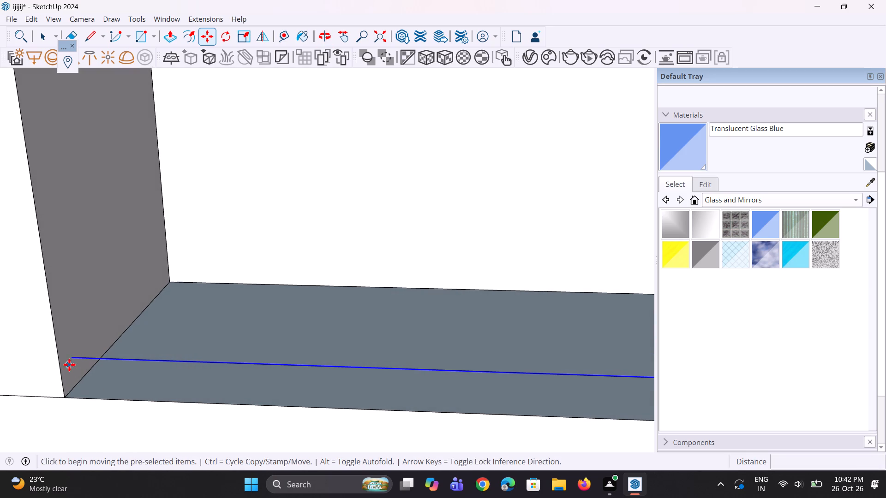
{"action": "scroll", "coordinate": [69, 365], "scroll_direction": "up", "scroll_amount": 1}
{"action": "left_click", "coordinate": [74, 356]}
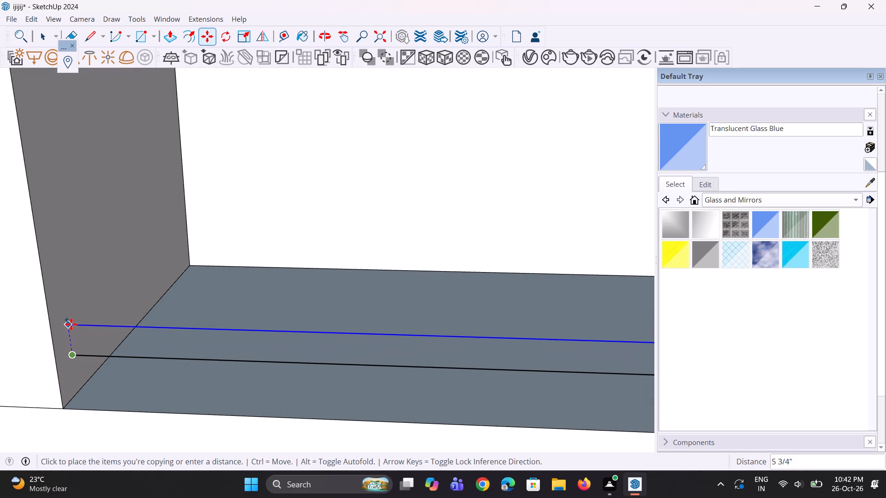
{"action": "left_click", "coordinate": [69, 316]}
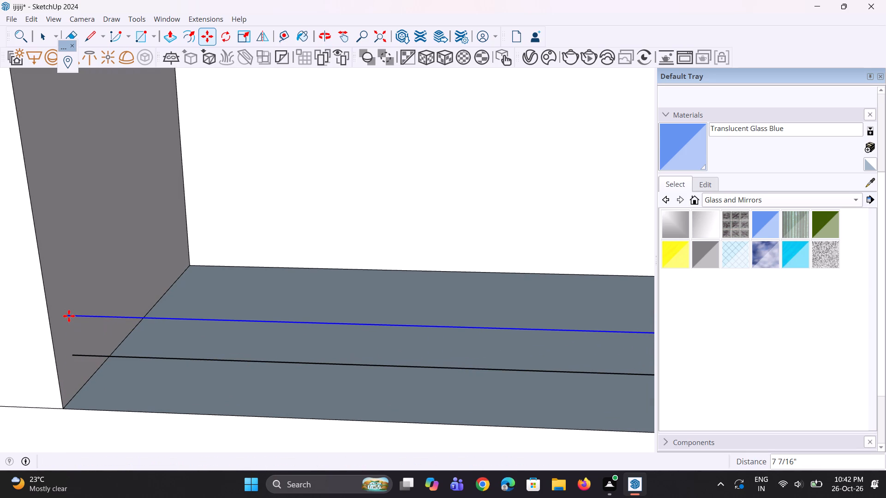
{"action": "key", "text": "asterisk"}
{"action": "key", "text": "4"}
{"action": "key", "text": "Return"}
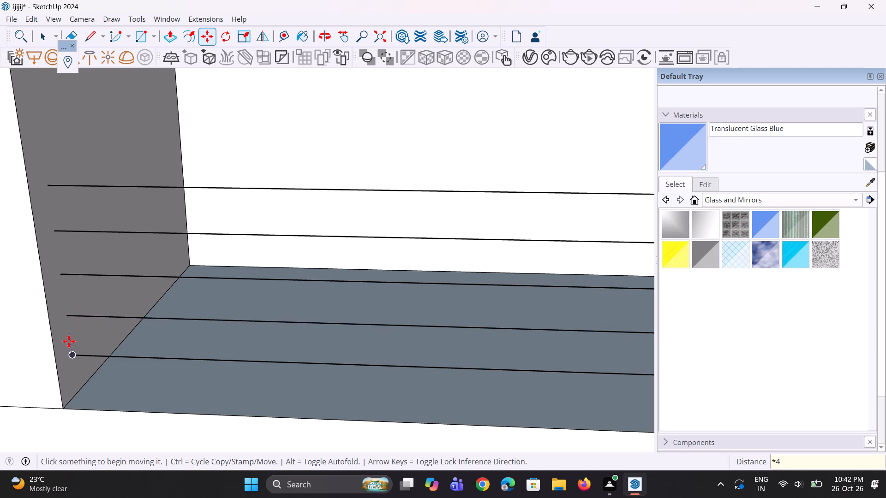
Examine the stacked horizontal lines in the lowest right bay from close up and against the whole facade.
{"action": "scroll", "coordinate": [69, 342], "scroll_direction": "down", "scroll_amount": 10}
{"action": "middle_click_drag", "start_coordinate": [132, 345], "coordinate": [105, 273]}
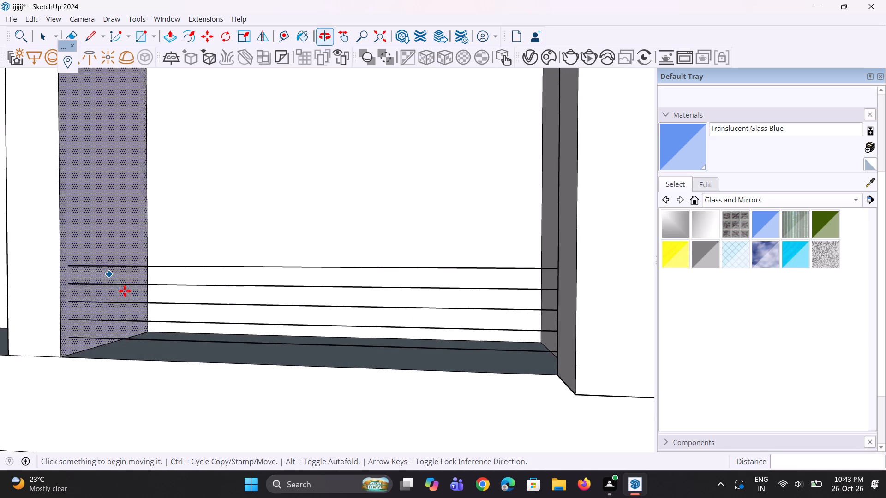
{"action": "scroll", "coordinate": [173, 321], "scroll_direction": "down", "scroll_amount": 5}
{"action": "scroll", "coordinate": [222, 332], "scroll_direction": "down", "scroll_amount": 5}
{"action": "middle_click_drag", "start_coordinate": [180, 341], "coordinate": [188, 371]}
{"action": "scroll", "coordinate": [195, 369], "scroll_direction": "down", "scroll_amount": 4}
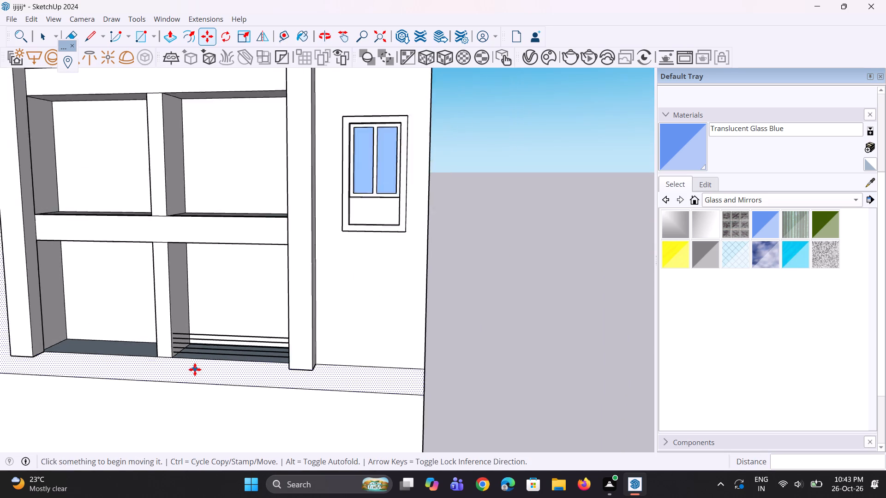
{"action": "scroll", "coordinate": [195, 369], "scroll_direction": "down", "scroll_amount": 1}
{"action": "middle_click_drag", "start_coordinate": [194, 357], "coordinate": [197, 384]}
{"action": "scroll", "coordinate": [162, 311], "scroll_direction": "up", "scroll_amount": 11}
{"action": "scroll", "coordinate": [197, 389], "scroll_direction": "up", "scroll_amount": 1}
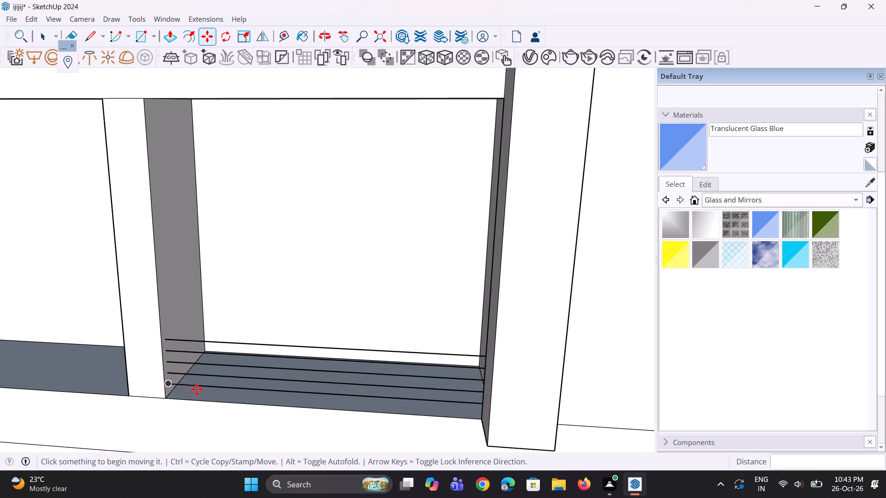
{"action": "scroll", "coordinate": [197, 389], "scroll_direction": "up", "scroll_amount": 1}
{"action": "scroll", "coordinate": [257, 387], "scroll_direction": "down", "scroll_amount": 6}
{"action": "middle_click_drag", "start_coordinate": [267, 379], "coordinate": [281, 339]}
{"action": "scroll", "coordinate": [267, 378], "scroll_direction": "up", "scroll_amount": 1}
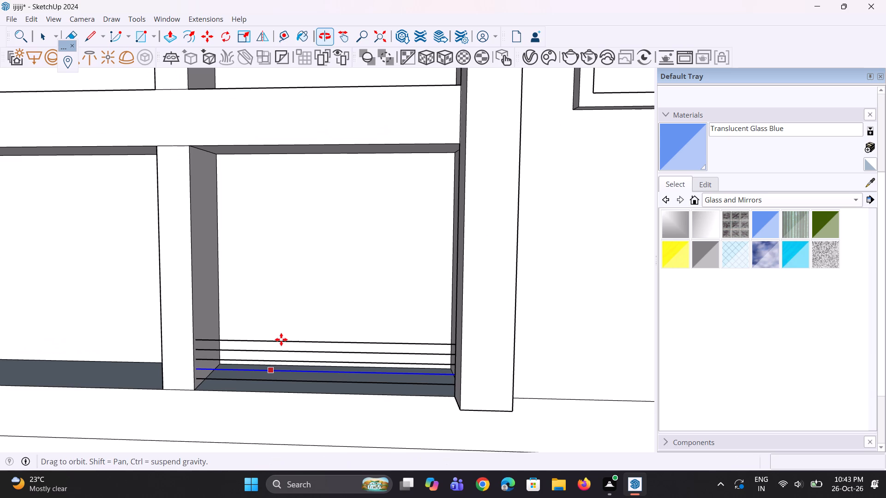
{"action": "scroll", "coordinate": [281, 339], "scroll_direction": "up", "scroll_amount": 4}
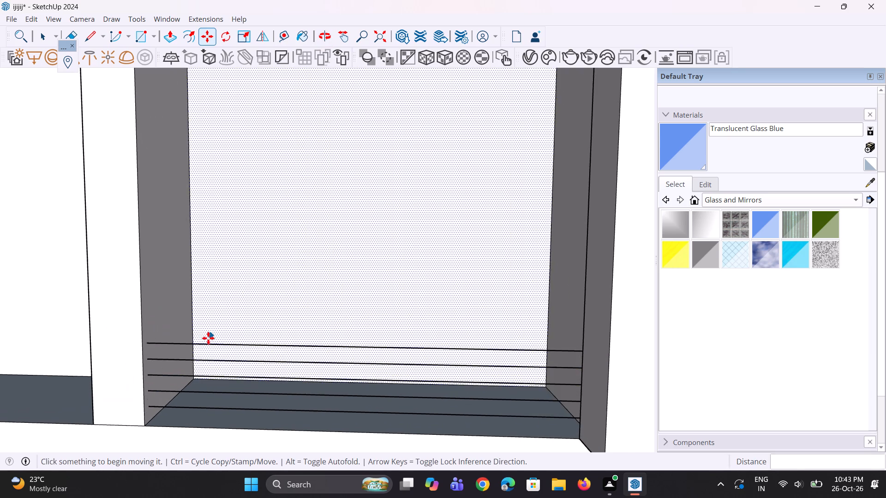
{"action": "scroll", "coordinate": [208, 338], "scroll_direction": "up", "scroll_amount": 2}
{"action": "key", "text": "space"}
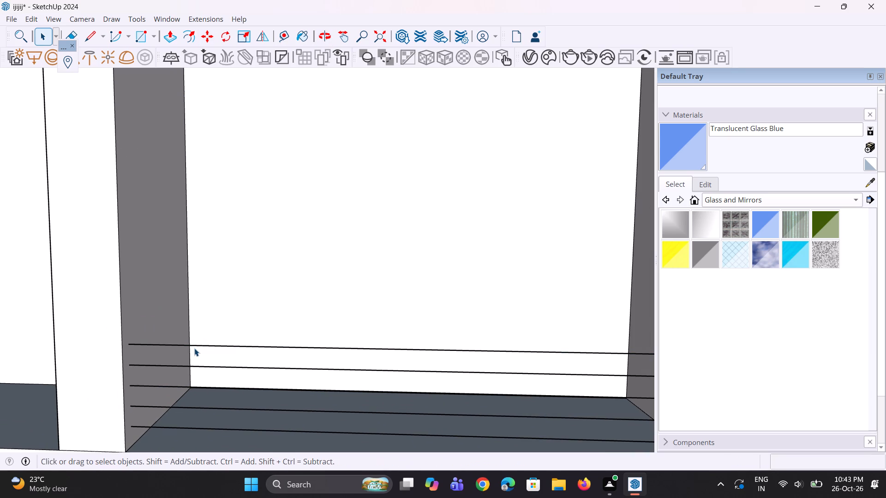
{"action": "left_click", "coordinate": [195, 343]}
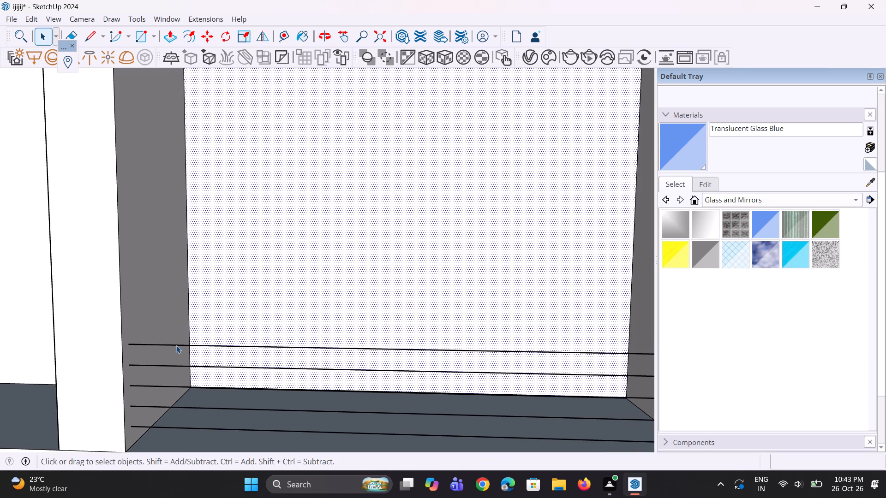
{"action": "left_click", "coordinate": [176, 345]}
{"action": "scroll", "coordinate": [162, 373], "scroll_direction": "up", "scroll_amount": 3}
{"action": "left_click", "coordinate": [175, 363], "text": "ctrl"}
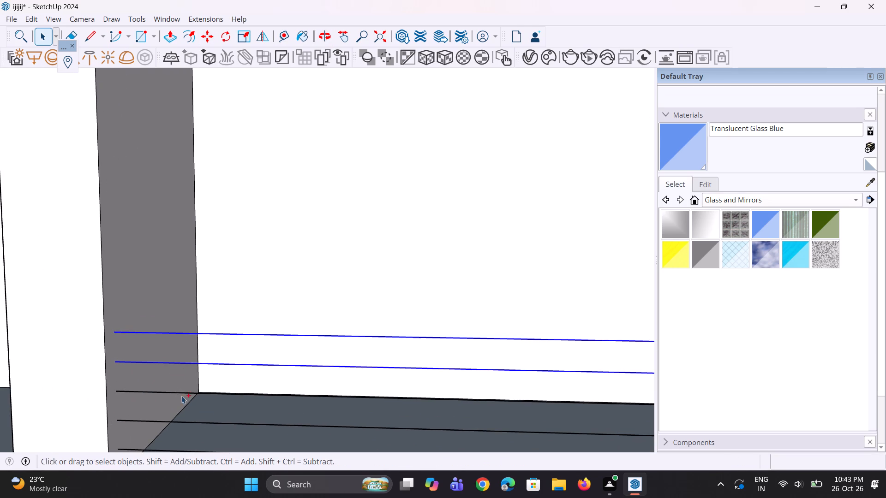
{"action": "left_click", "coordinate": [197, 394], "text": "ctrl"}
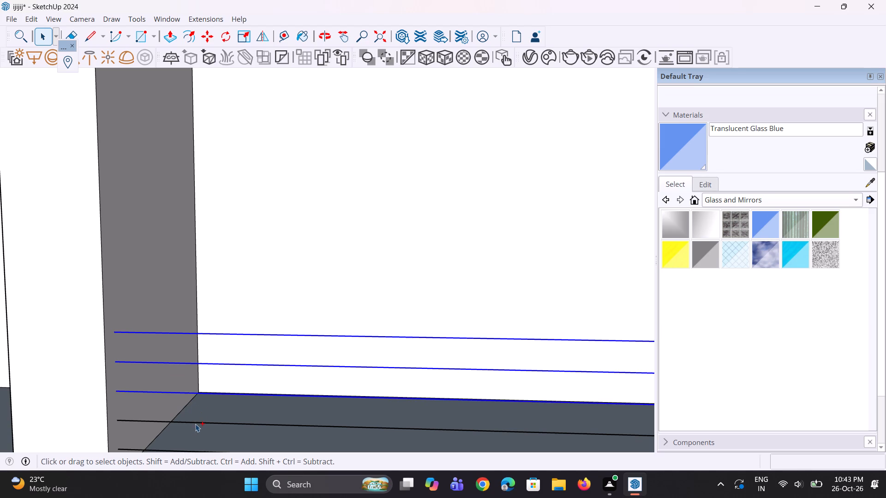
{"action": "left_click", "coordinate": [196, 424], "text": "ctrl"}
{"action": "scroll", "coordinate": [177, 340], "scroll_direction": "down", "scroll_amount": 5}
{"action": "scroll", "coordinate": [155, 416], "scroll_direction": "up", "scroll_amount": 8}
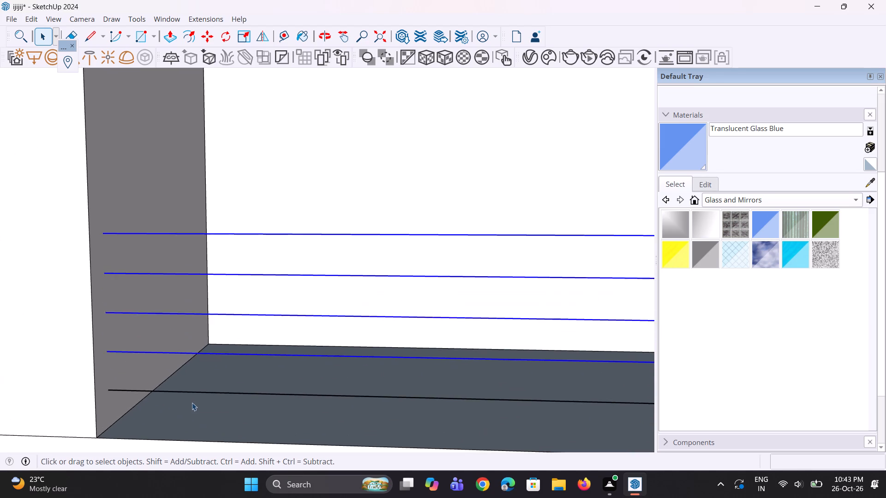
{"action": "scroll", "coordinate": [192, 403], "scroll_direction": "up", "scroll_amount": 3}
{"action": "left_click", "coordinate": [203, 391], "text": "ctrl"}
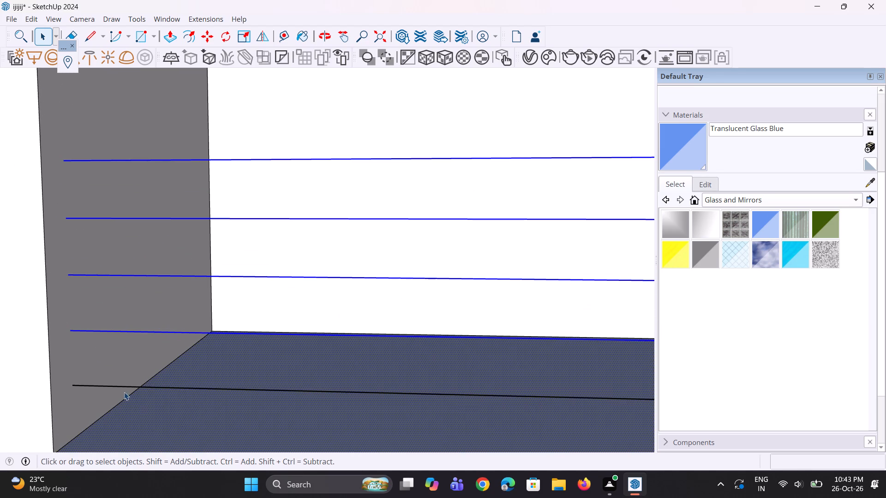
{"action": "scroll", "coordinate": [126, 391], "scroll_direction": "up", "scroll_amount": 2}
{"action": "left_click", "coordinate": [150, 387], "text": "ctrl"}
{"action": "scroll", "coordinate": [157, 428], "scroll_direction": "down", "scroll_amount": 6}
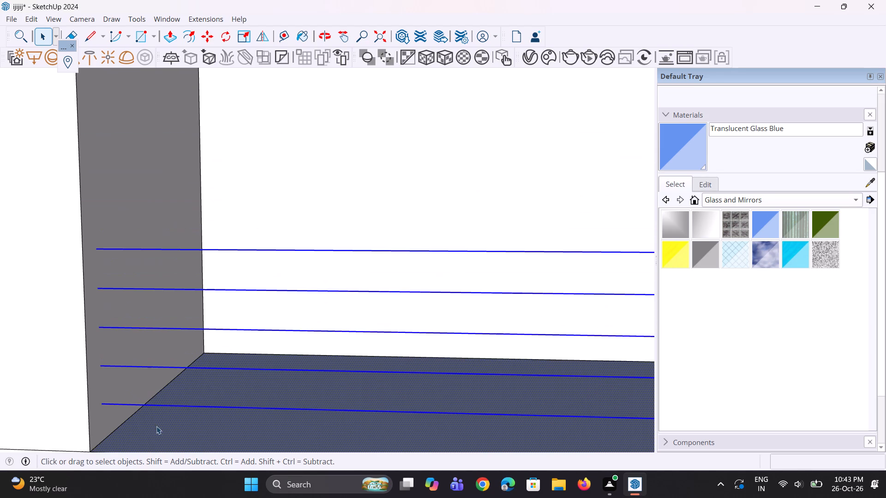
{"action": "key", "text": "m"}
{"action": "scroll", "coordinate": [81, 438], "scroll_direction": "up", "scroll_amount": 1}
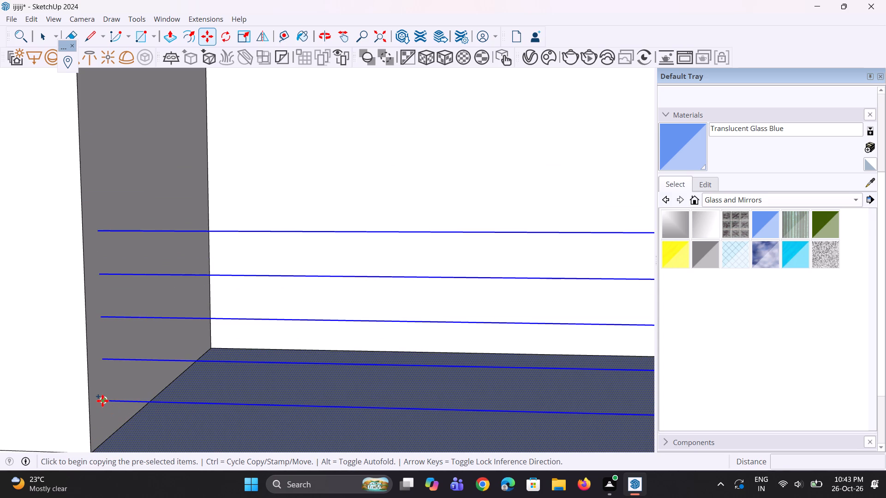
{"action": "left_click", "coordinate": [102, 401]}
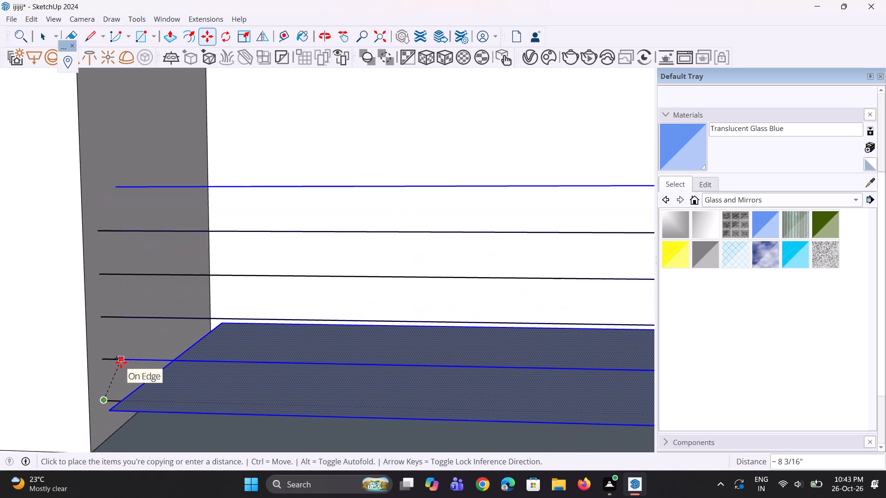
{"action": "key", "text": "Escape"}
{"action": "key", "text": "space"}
Select the five horizontal lines in the lowest right bay and copy them about 18' up into the second-level right bay.
{"action": "scroll", "coordinate": [155, 392], "scroll_direction": "up", "scroll_amount": 1}
{"action": "key", "text": "space"}
{"action": "left_click", "coordinate": [166, 404]}
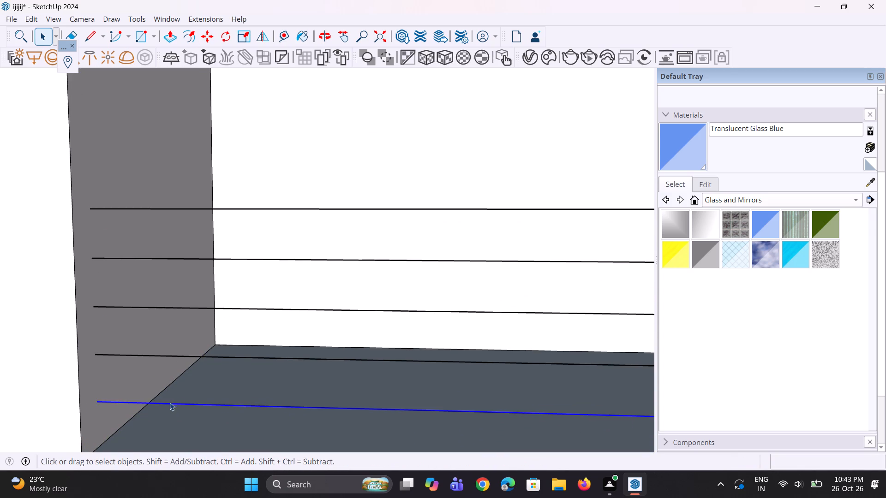
{"action": "scroll", "coordinate": [183, 388], "scroll_direction": "up", "scroll_amount": 3}
{"action": "left_click", "coordinate": [95, 339], "text": "ctrl"}
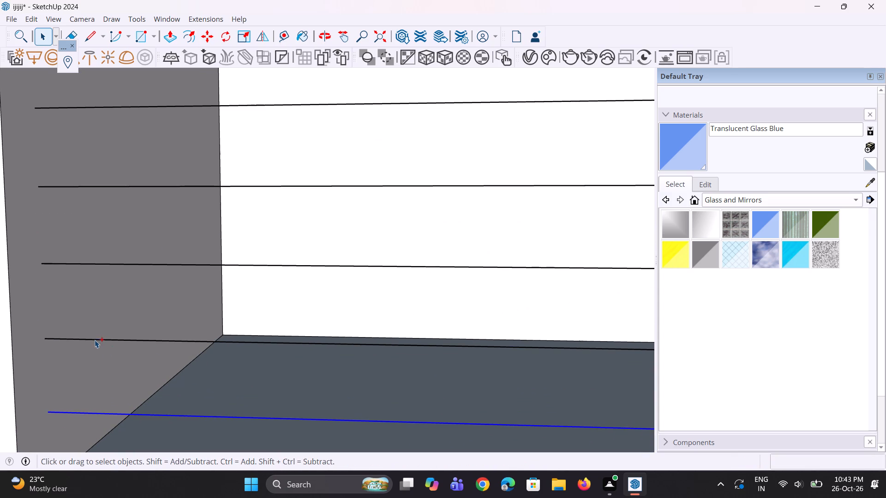
{"action": "left_click", "coordinate": [147, 266], "text": "ctrl"}
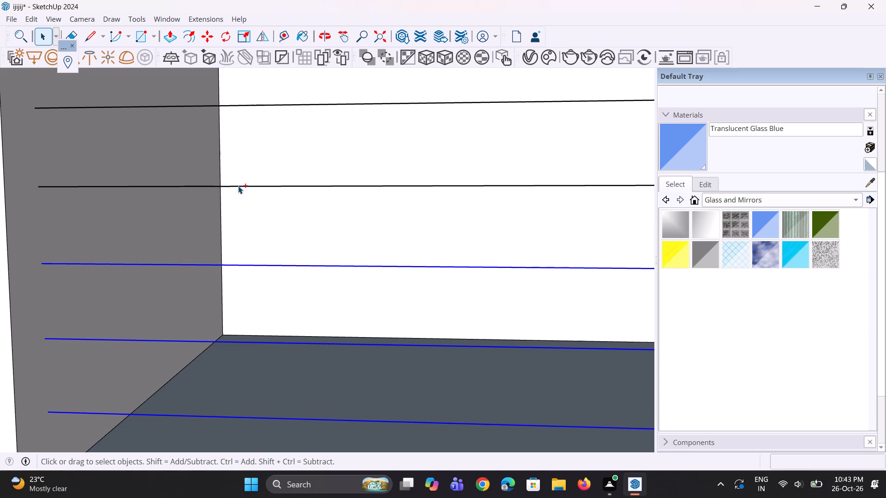
{"action": "left_click", "coordinate": [236, 187], "text": "ctrl"}
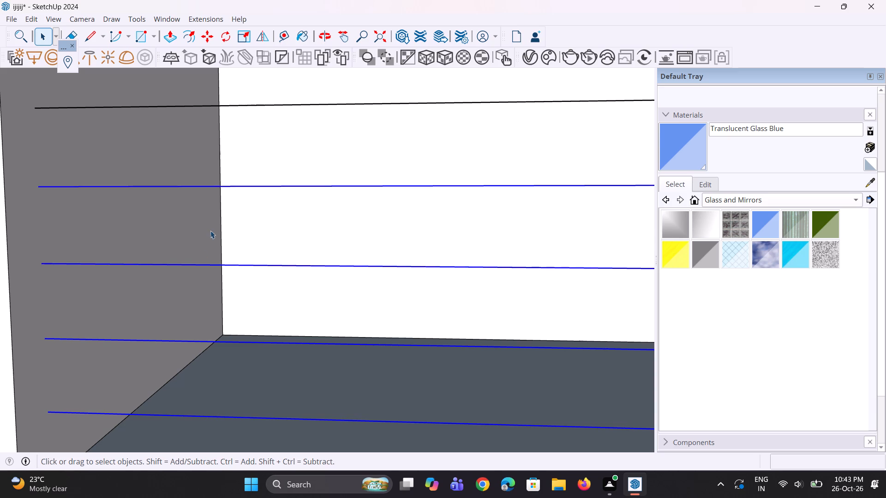
{"action": "scroll", "coordinate": [162, 370], "scroll_direction": "down", "scroll_amount": 5}
{"action": "scroll", "coordinate": [204, 228], "scroll_direction": "up", "scroll_amount": 5}
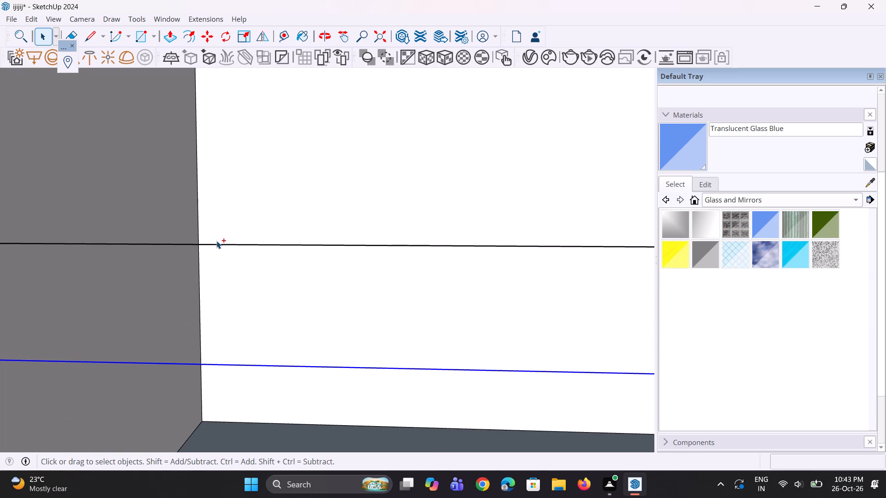
{"action": "left_click", "coordinate": [215, 244], "text": "ctrl"}
{"action": "scroll", "coordinate": [253, 320], "scroll_direction": "down", "scroll_amount": 5}
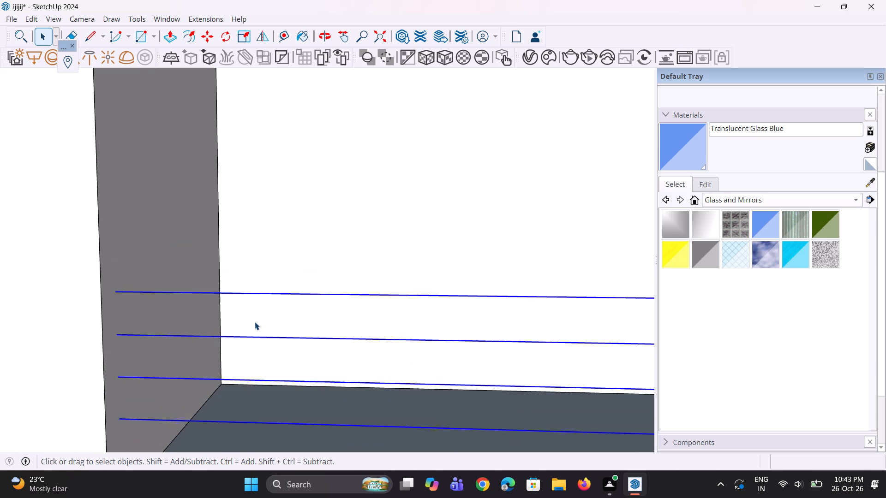
{"action": "scroll", "coordinate": [215, 312], "scroll_direction": "down", "scroll_amount": 6}
{"action": "middle_click_drag", "start_coordinate": [177, 387], "coordinate": [170, 398]}
{"action": "scroll", "coordinate": [162, 389], "scroll_direction": "up", "scroll_amount": 2}
{"action": "key", "text": "m"}
{"action": "scroll", "coordinate": [160, 384], "scroll_direction": "up", "scroll_amount": 3}
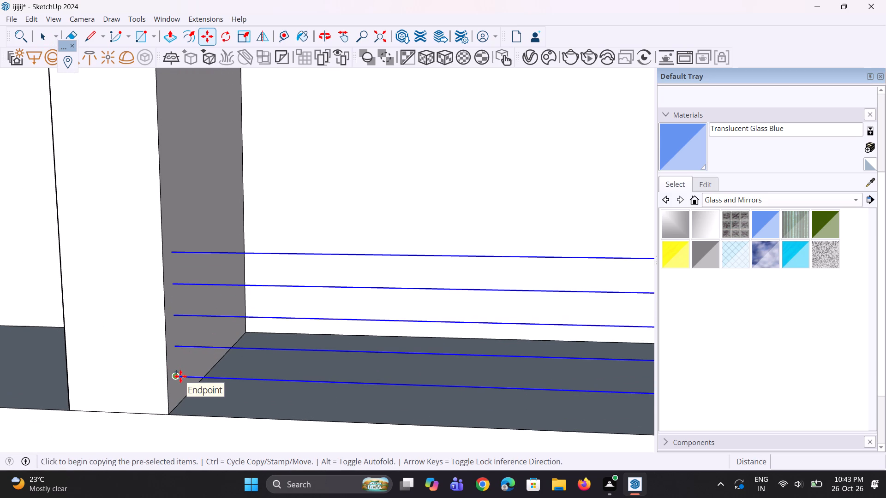
{"action": "left_click", "coordinate": [180, 376]}
{"action": "scroll", "coordinate": [174, 351], "scroll_direction": "down", "scroll_amount": 8}
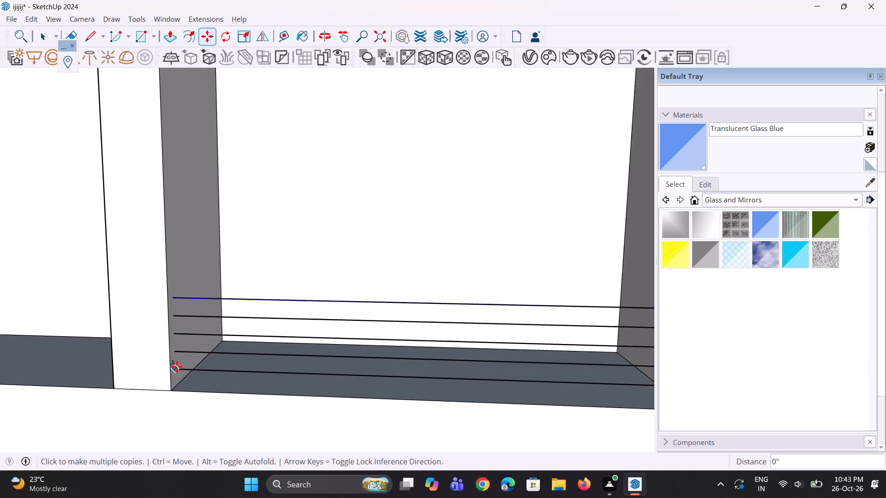
{"action": "scroll", "coordinate": [177, 367], "scroll_direction": "down", "scroll_amount": 13}
{"action": "middle_click_drag", "start_coordinate": [174, 239], "coordinate": [167, 280]}
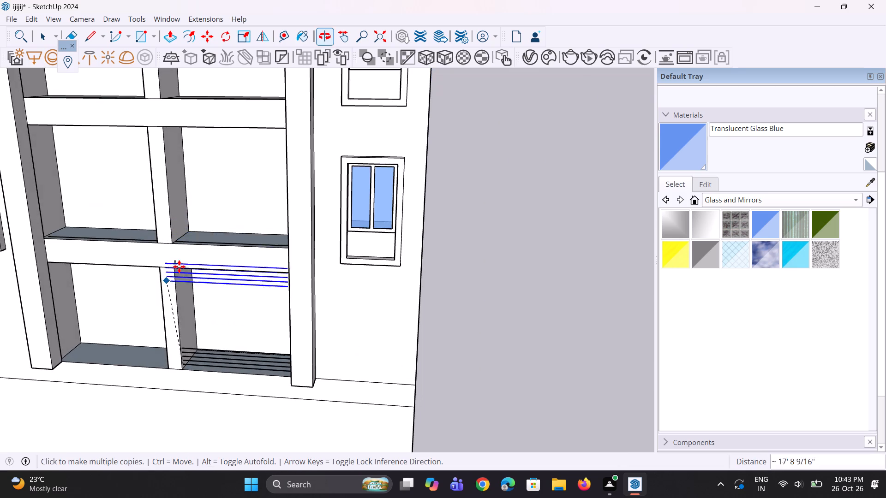
{"action": "scroll", "coordinate": [196, 228], "scroll_direction": "up", "scroll_amount": 11}
{"action": "scroll", "coordinate": [161, 247], "scroll_direction": "up", "scroll_amount": 2}
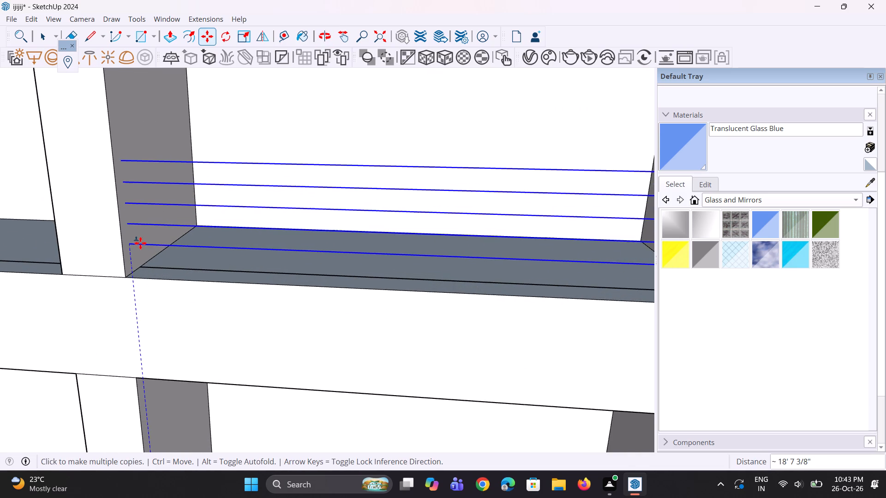
{"action": "scroll", "coordinate": [140, 243], "scroll_direction": "up", "scroll_amount": 1}
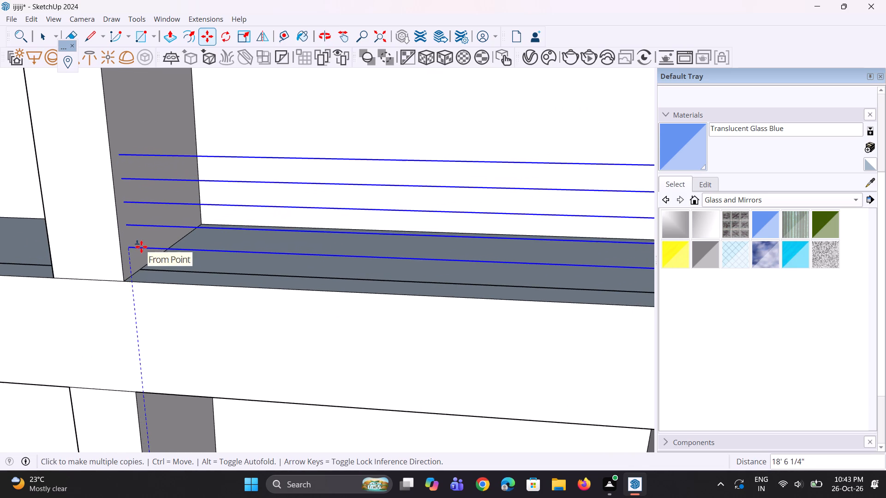
{"action": "left_click", "coordinate": [142, 254]}
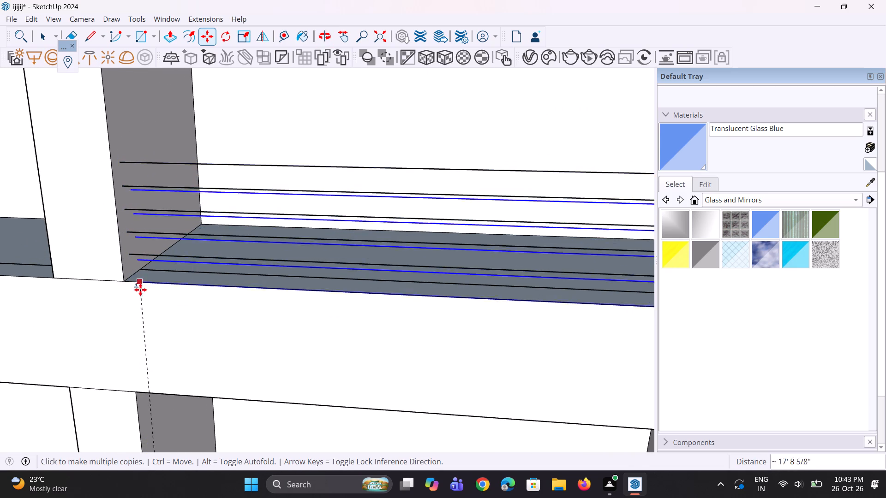
Place another copy of the five lines in the third-level right bay, about 36' 7" above the original set.
{"action": "scroll", "coordinate": [140, 292], "scroll_direction": "down", "scroll_amount": 14}
{"action": "scroll", "coordinate": [138, 113], "scroll_direction": "up", "scroll_amount": 2}
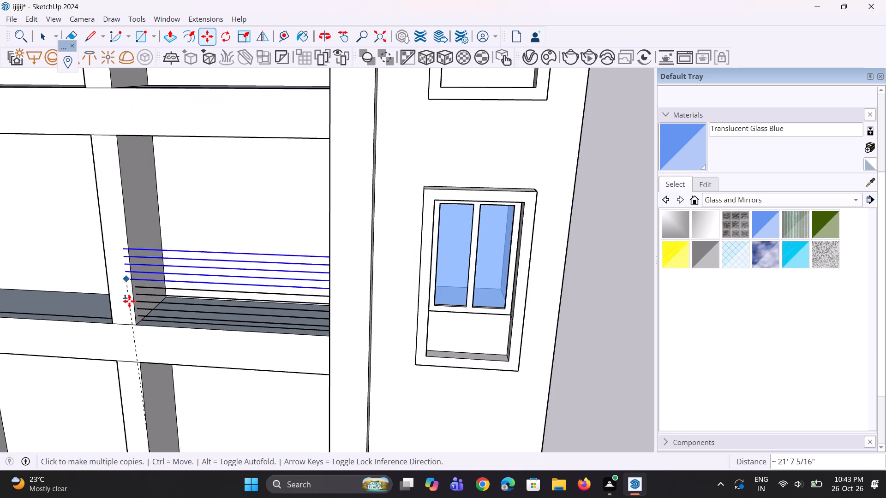
{"action": "scroll", "coordinate": [130, 306], "scroll_direction": "down", "scroll_amount": 6}
{"action": "scroll", "coordinate": [133, 204], "scroll_direction": "up", "scroll_amount": 4}
{"action": "scroll", "coordinate": [147, 292], "scroll_direction": "down", "scroll_amount": 12}
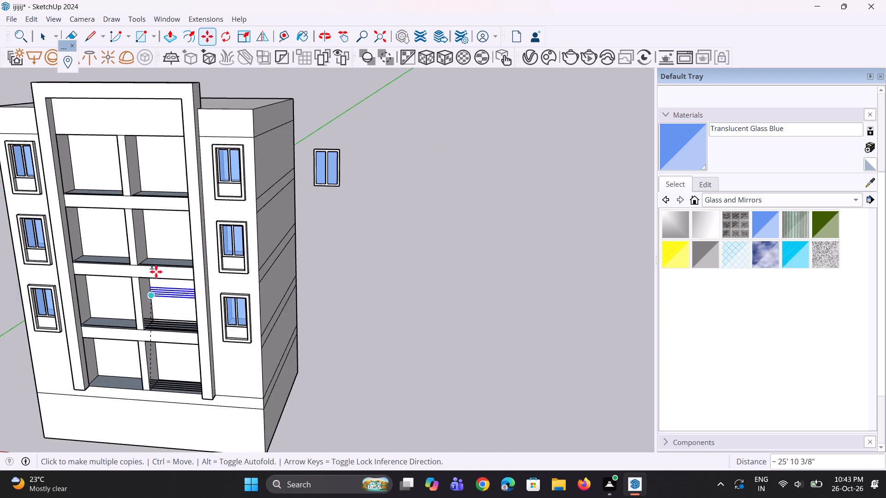
{"action": "scroll", "coordinate": [151, 216], "scroll_direction": "up", "scroll_amount": 15}
{"action": "scroll", "coordinate": [112, 319], "scroll_direction": "up", "scroll_amount": 4}
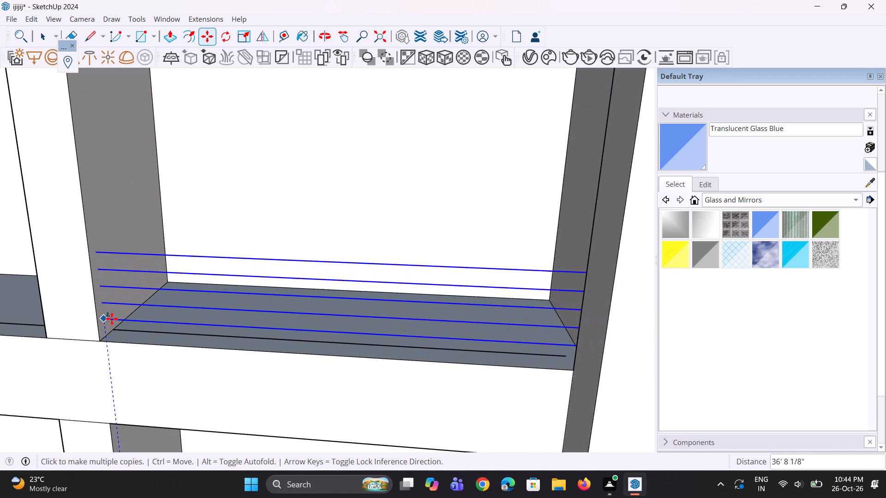
{"action": "scroll", "coordinate": [117, 323], "scroll_direction": "up", "scroll_amount": 2}
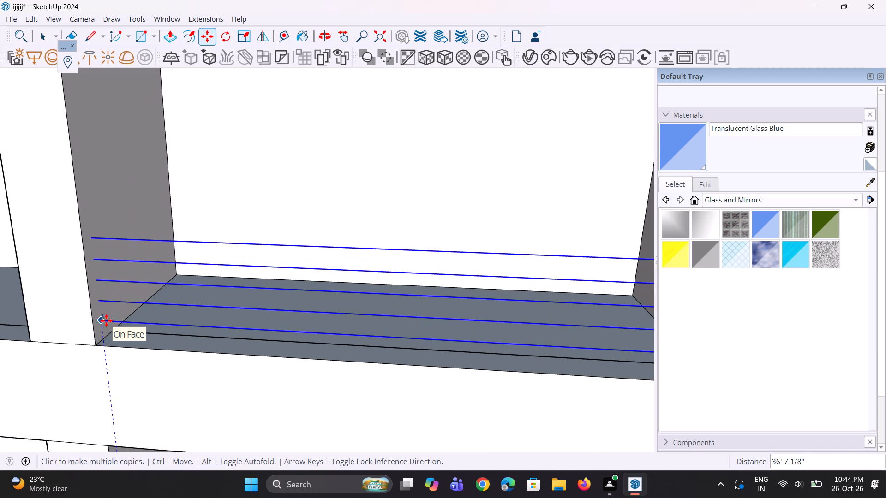
{"action": "left_click", "coordinate": [106, 320]}
Place another copy of the five lines in the top-level right bay, about 55' above the original set.
{"action": "scroll", "coordinate": [125, 355], "scroll_direction": "down", "scroll_amount": 18}
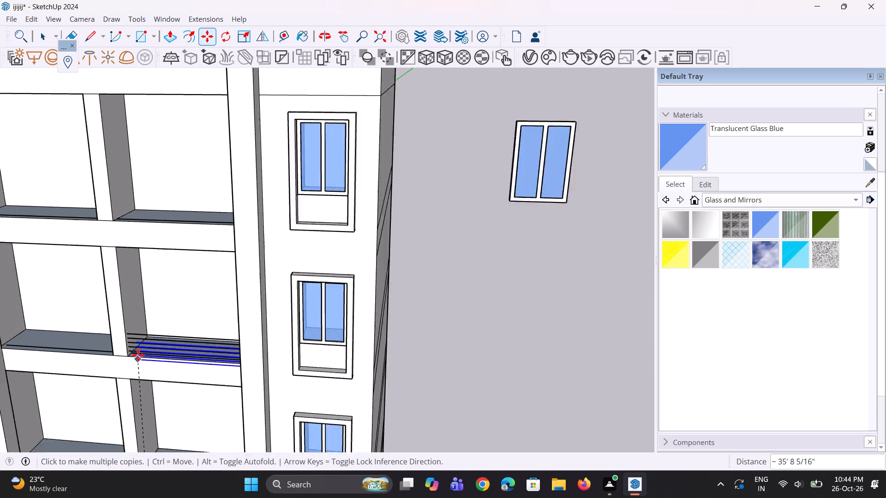
{"action": "scroll", "coordinate": [86, 192], "scroll_direction": "up", "scroll_amount": 6}
{"action": "scroll", "coordinate": [142, 213], "scroll_direction": "up", "scroll_amount": 5}
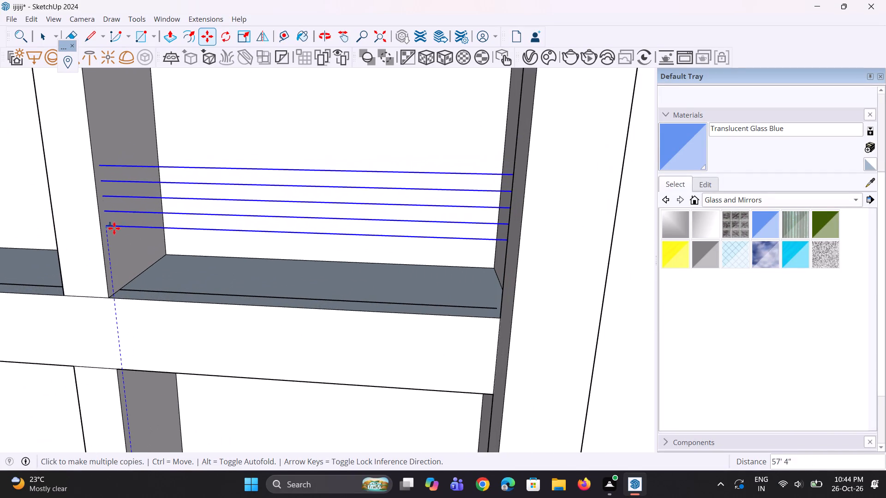
{"action": "left_click", "coordinate": [122, 278]}
Place another copy of the five lines in the lowest left bay, about 17' 11" across from the original set.
{"action": "scroll", "coordinate": [238, 268], "scroll_direction": "down", "scroll_amount": 11}
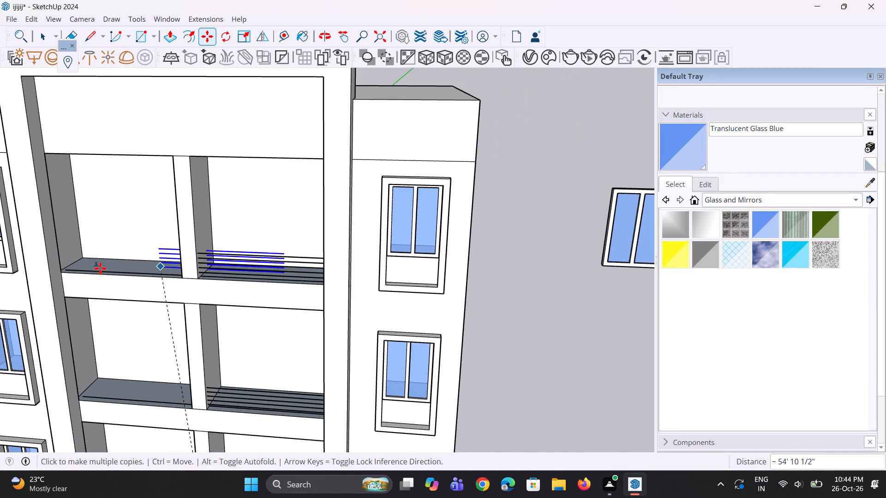
{"action": "scroll", "coordinate": [87, 266], "scroll_direction": "up", "scroll_amount": 6}
{"action": "scroll", "coordinate": [123, 235], "scroll_direction": "down", "scroll_amount": 9}
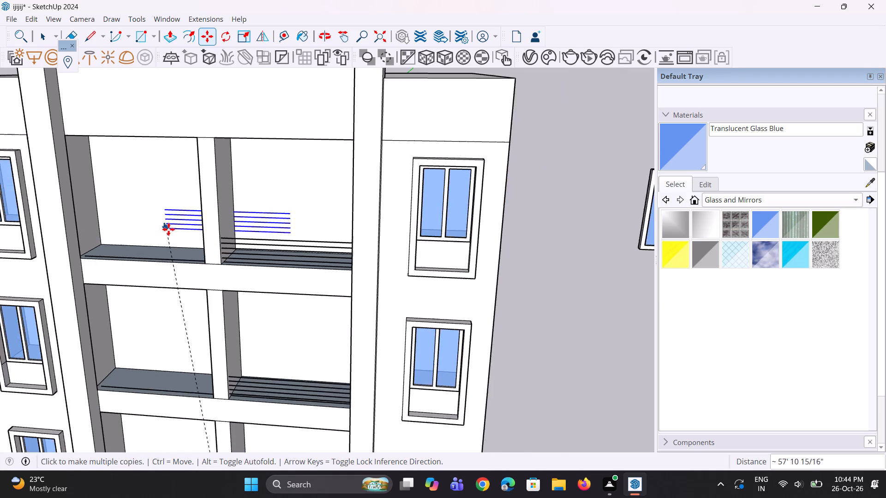
{"action": "scroll", "coordinate": [168, 229], "scroll_direction": "down", "scroll_amount": 7}
{"action": "scroll", "coordinate": [150, 350], "scroll_direction": "up", "scroll_amount": 3}
{"action": "scroll", "coordinate": [155, 402], "scroll_direction": "up", "scroll_amount": 4}
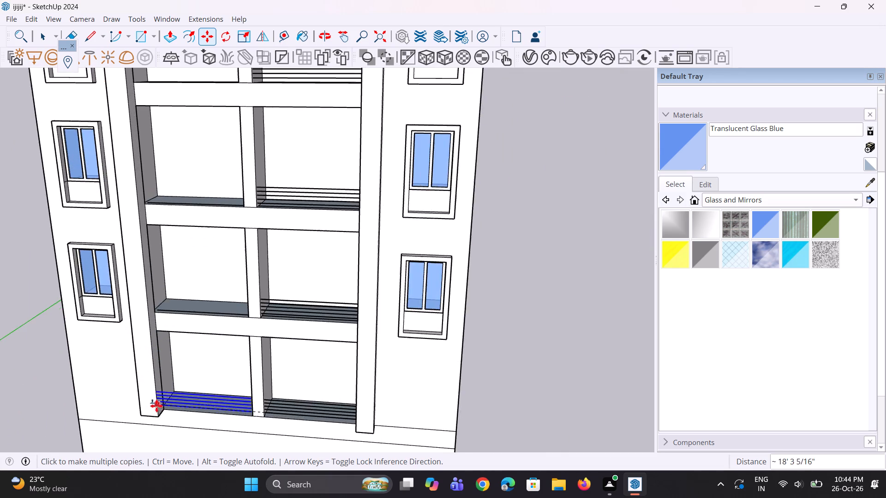
{"action": "scroll", "coordinate": [182, 418], "scroll_direction": "up", "scroll_amount": 8}
{"action": "scroll", "coordinate": [144, 392], "scroll_direction": "up", "scroll_amount": 9}
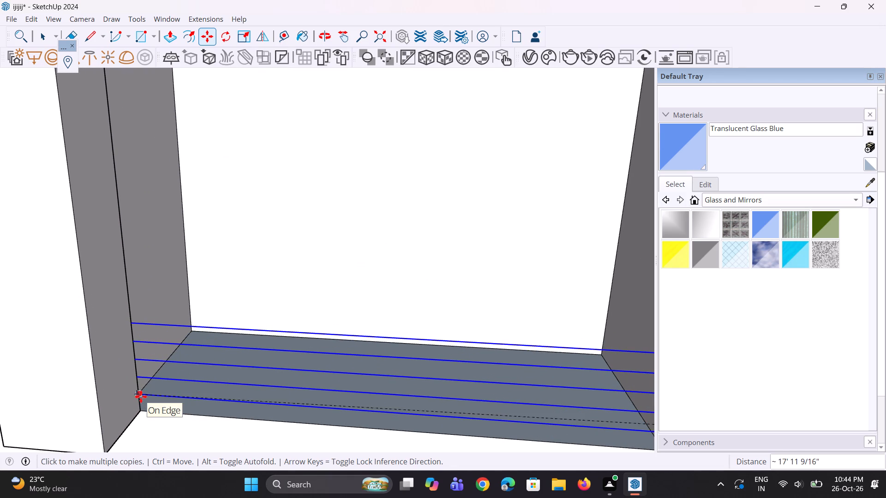
{"action": "scroll", "coordinate": [141, 397], "scroll_direction": "down", "scroll_amount": 5}
{"action": "scroll", "coordinate": [147, 390], "scroll_direction": "up", "scroll_amount": 1}
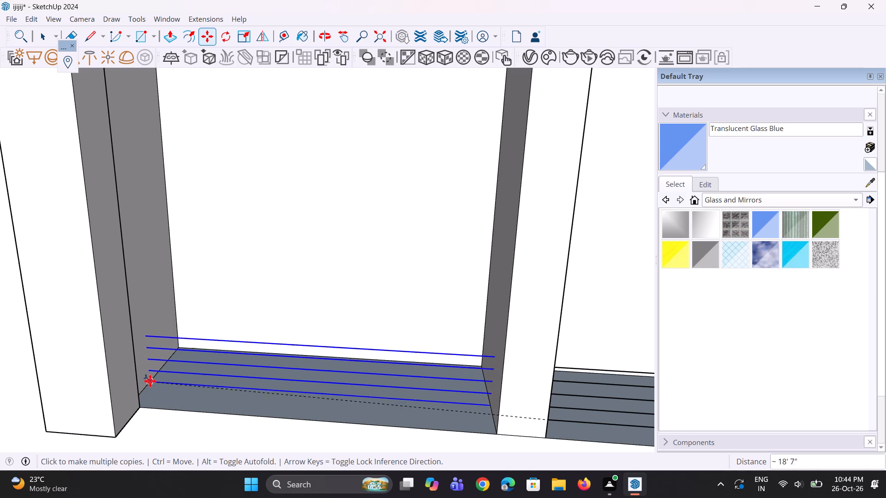
{"action": "scroll", "coordinate": [148, 401], "scroll_direction": "up", "scroll_amount": 3}
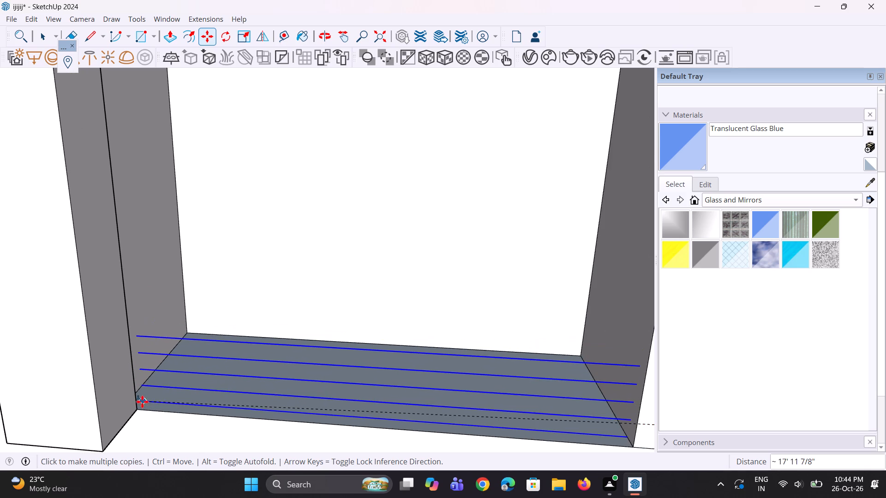
{"action": "scroll", "coordinate": [142, 402], "scroll_direction": "up", "scroll_amount": 1}
{"action": "middle_click_drag", "start_coordinate": [154, 396], "coordinate": [90, 404]}
{"action": "scroll", "coordinate": [126, 377], "scroll_direction": "up", "scroll_amount": 3}
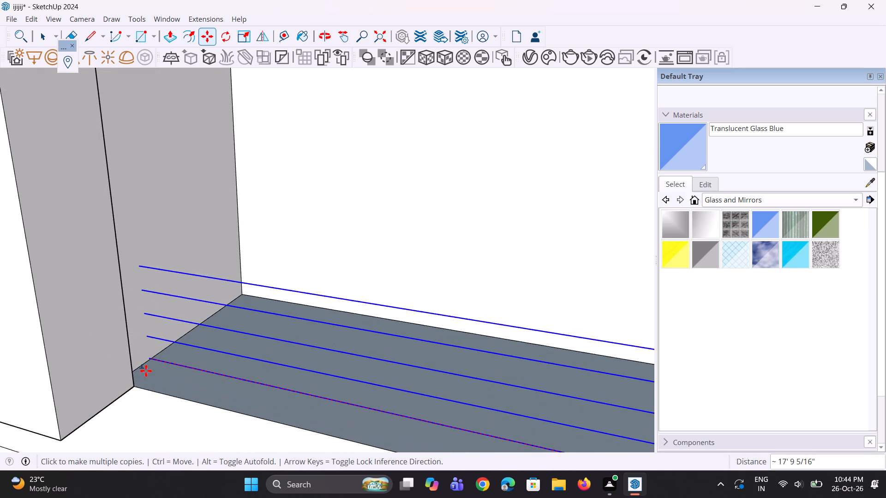
{"action": "scroll", "coordinate": [144, 357], "scroll_direction": "up", "scroll_amount": 7}
{"action": "left_click", "coordinate": [143, 359]}
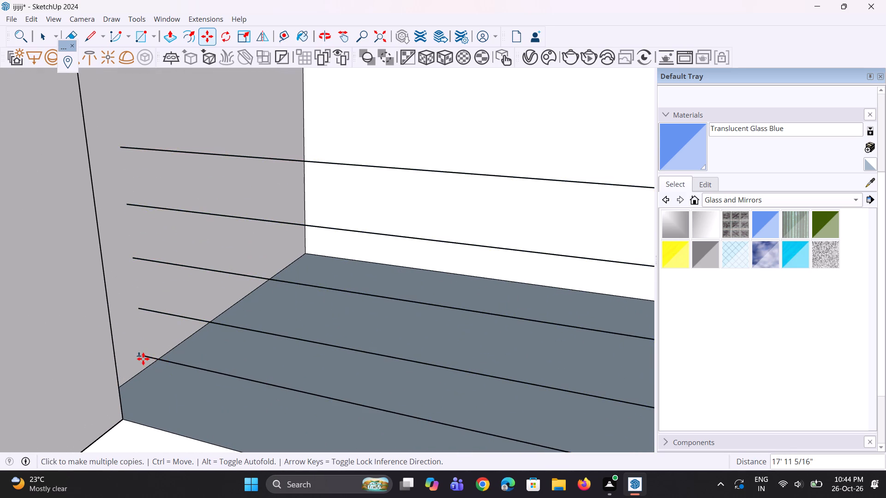
{"action": "scroll", "coordinate": [120, 385], "scroll_direction": "down", "scroll_amount": 6}
{"action": "middle_click_drag", "start_coordinate": [123, 387], "coordinate": [207, 385]}
{"action": "scroll", "coordinate": [131, 356], "scroll_direction": "down", "scroll_amount": 10}
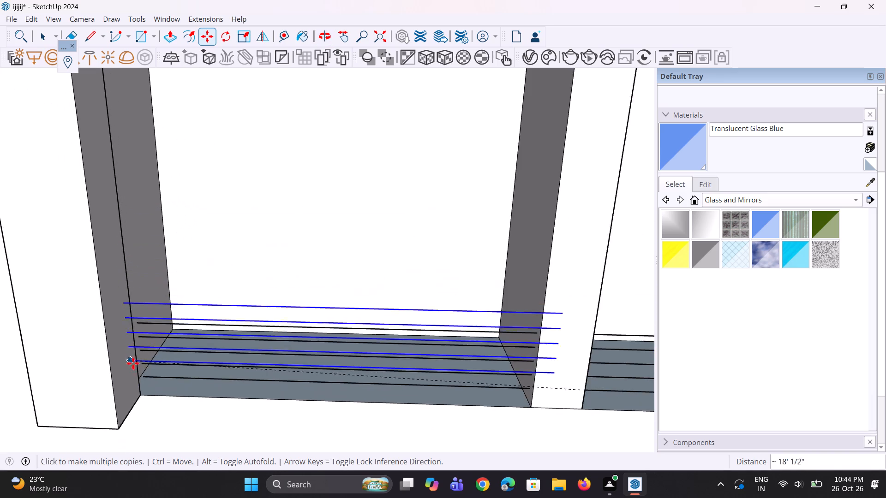
{"action": "scroll", "coordinate": [141, 363], "scroll_direction": "down", "scroll_amount": 6}
{"action": "middle_click_drag", "start_coordinate": [193, 362], "coordinate": [223, 338]}
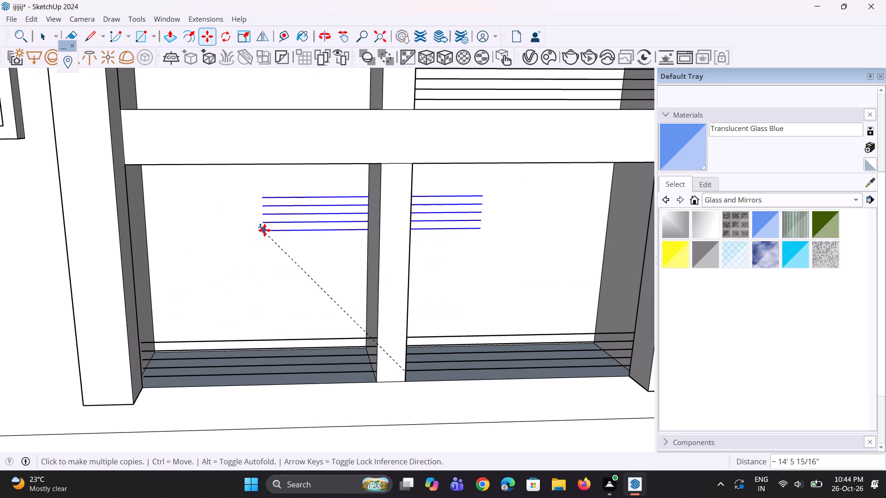
{"action": "scroll", "coordinate": [255, 247], "scroll_direction": "down", "scroll_amount": 5}
{"action": "middle_click_drag", "start_coordinate": [222, 180], "coordinate": [193, 259]}
{"action": "key", "text": "space"}
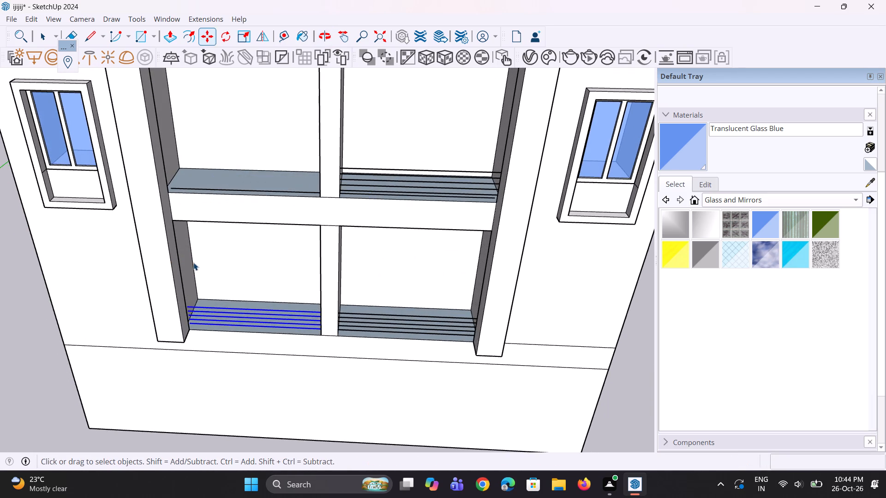
{"action": "key", "text": "space"}
Copy the five selected lines from the lowest left bay about 18' 5" up into the second-level left bay.
{"action": "scroll", "coordinate": [220, 350], "scroll_direction": "up", "scroll_amount": 5}
{"action": "key", "text": "m"}
{"action": "scroll", "coordinate": [171, 346], "scroll_direction": "up", "scroll_amount": 2}
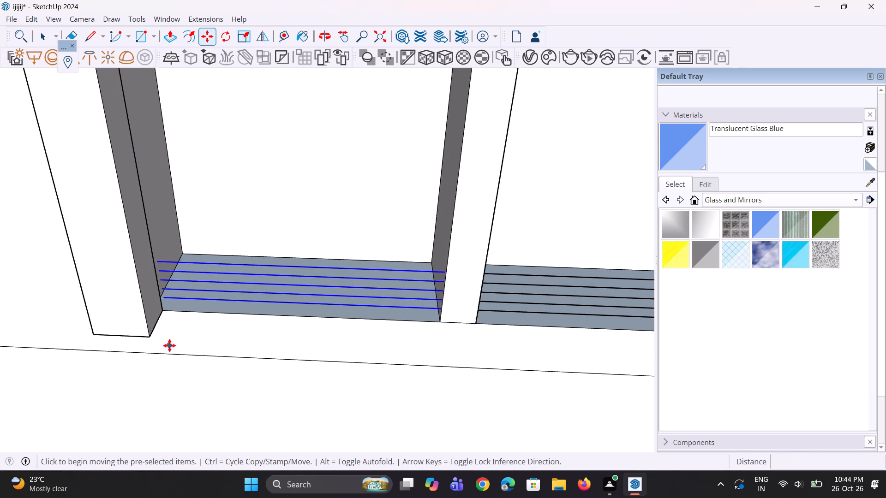
{"action": "scroll", "coordinate": [169, 345], "scroll_direction": "up", "scroll_amount": 3}
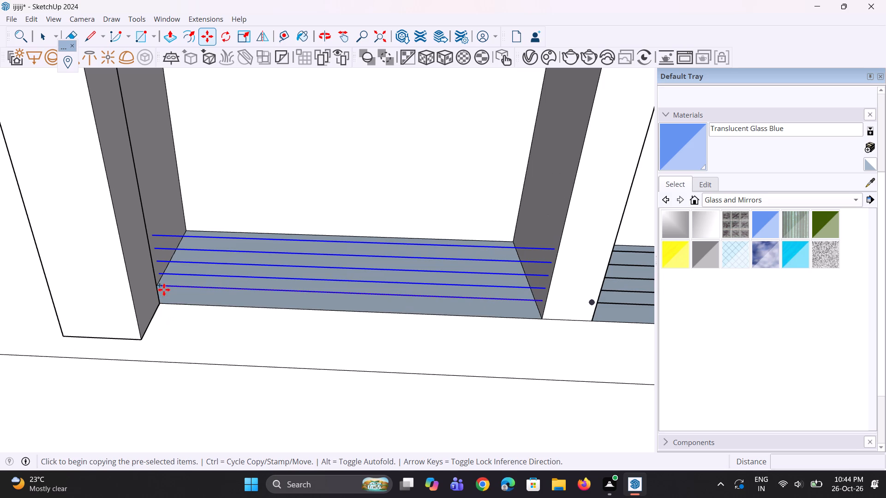
{"action": "left_click", "coordinate": [163, 286]}
{"action": "scroll", "coordinate": [168, 298], "scroll_direction": "down", "scroll_amount": 7}
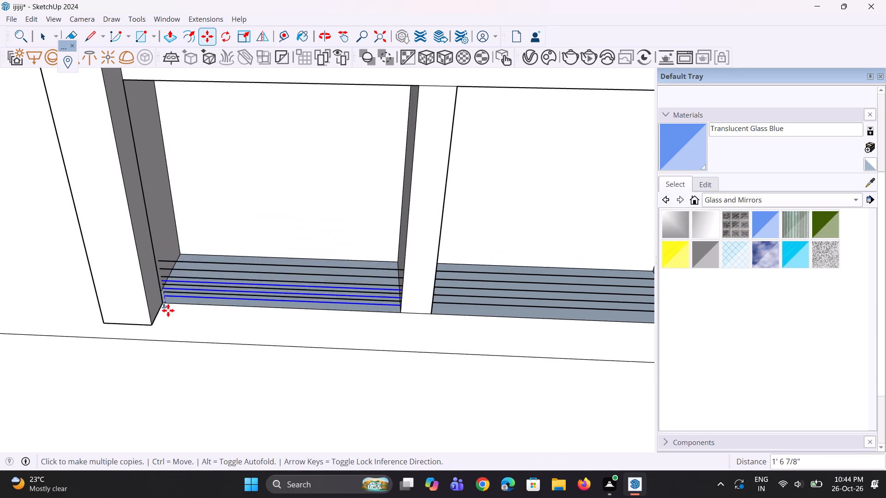
{"action": "scroll", "coordinate": [168, 310], "scroll_direction": "down", "scroll_amount": 4}
{"action": "scroll", "coordinate": [152, 152], "scroll_direction": "down", "scroll_amount": 5}
{"action": "middle_click_drag", "start_coordinate": [152, 154], "coordinate": [140, 162]}
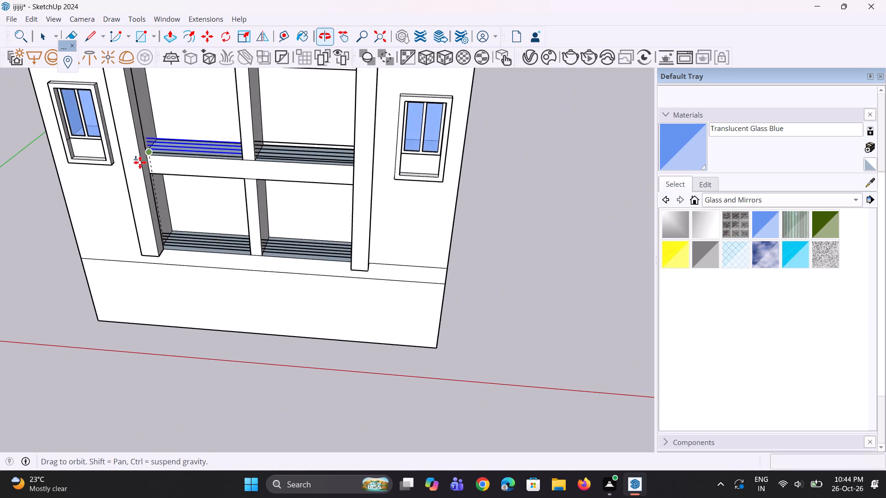
{"action": "scroll", "coordinate": [145, 136], "scroll_direction": "up", "scroll_amount": 12}
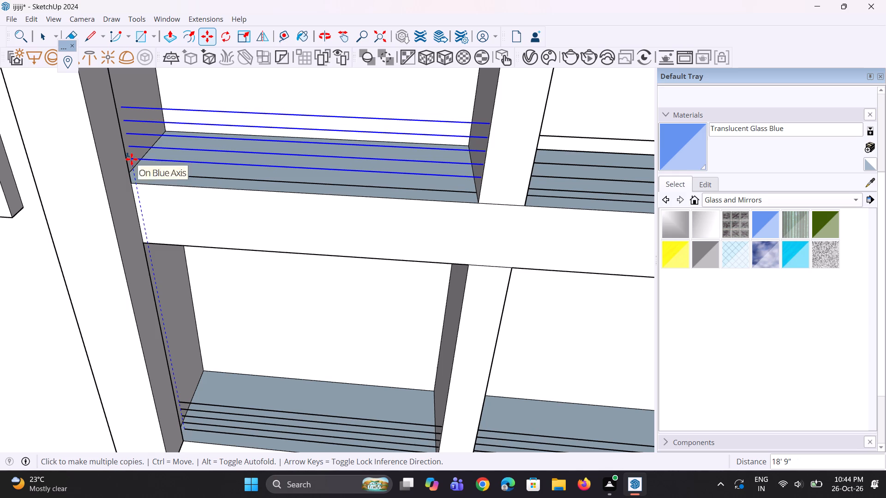
{"action": "scroll", "coordinate": [133, 162], "scroll_direction": "up", "scroll_amount": 6}
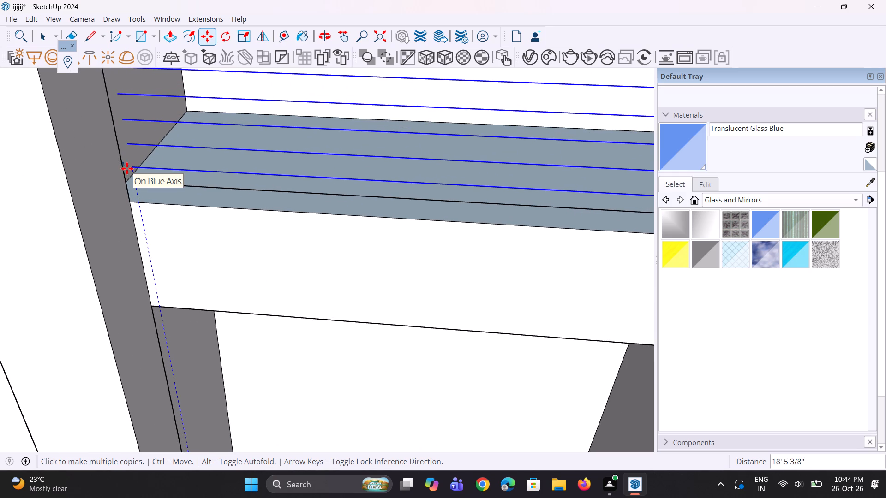
{"action": "left_click", "coordinate": [127, 168]}
Place another copy of the five lines in the third-level left bay, about 36' 9" above the lowest left set.
{"action": "scroll", "coordinate": [139, 279], "scroll_direction": "down", "scroll_amount": 7}
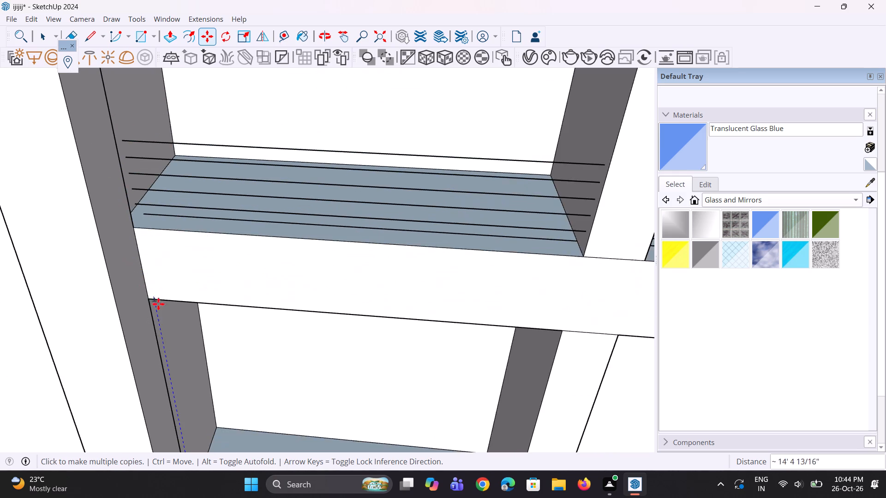
{"action": "scroll", "coordinate": [158, 304], "scroll_direction": "down", "scroll_amount": 3}
{"action": "middle_click_drag", "start_coordinate": [164, 297], "coordinate": [177, 194]}
{"action": "scroll", "coordinate": [156, 266], "scroll_direction": "down", "scroll_amount": 3}
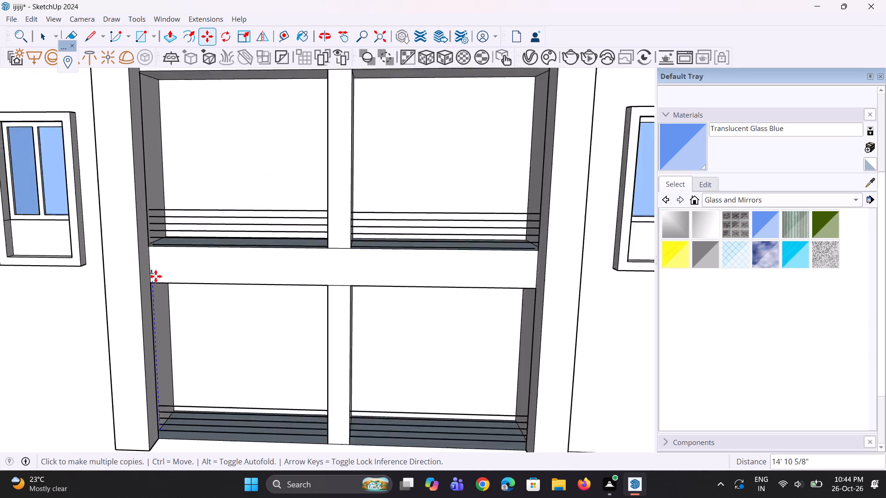
{"action": "scroll", "coordinate": [156, 276], "scroll_direction": "down", "scroll_amount": 7}
{"action": "scroll", "coordinate": [170, 213], "scroll_direction": "down", "scroll_amount": 1}
{"action": "middle_click_drag", "start_coordinate": [170, 216], "coordinate": [123, 331]}
{"action": "scroll", "coordinate": [126, 102], "scroll_direction": "up", "scroll_amount": 4}
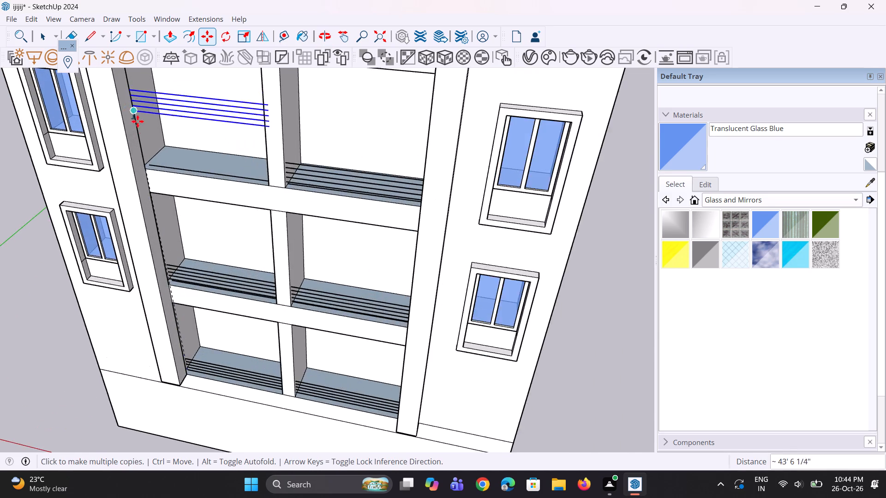
{"action": "scroll", "coordinate": [138, 121], "scroll_direction": "up", "scroll_amount": 9}
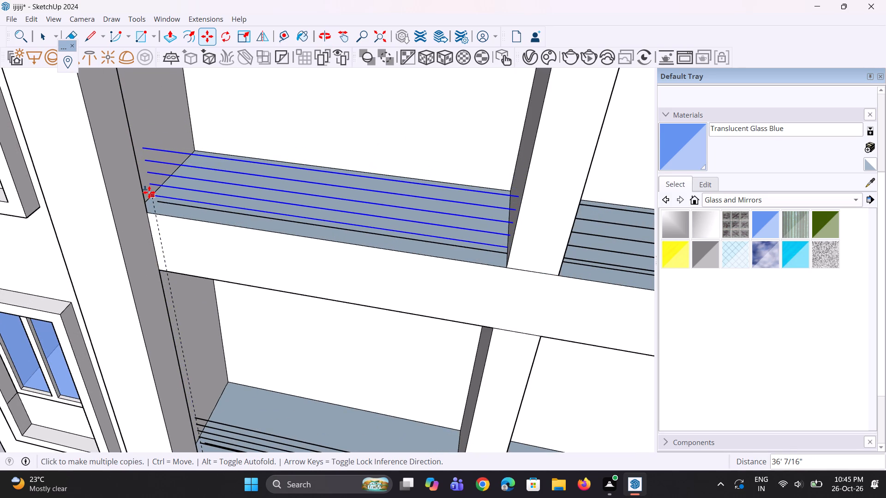
{"action": "scroll", "coordinate": [147, 192], "scroll_direction": "up", "scroll_amount": 5}
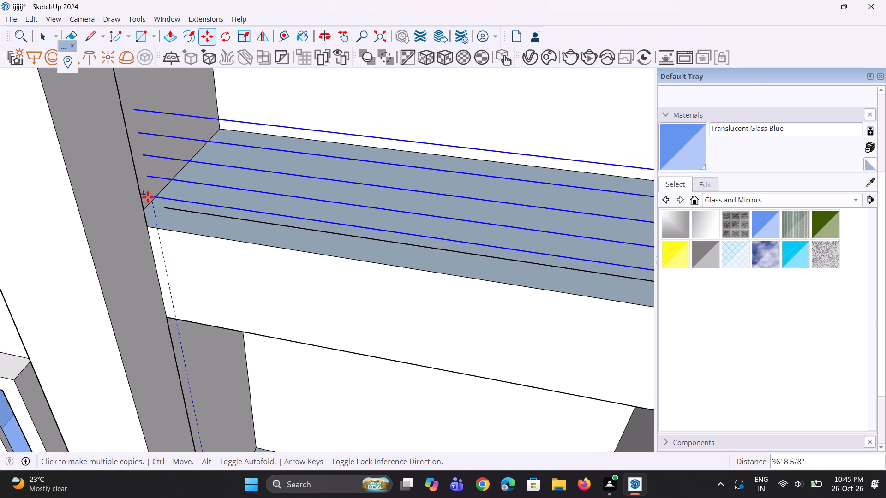
{"action": "left_click", "coordinate": [147, 197]}
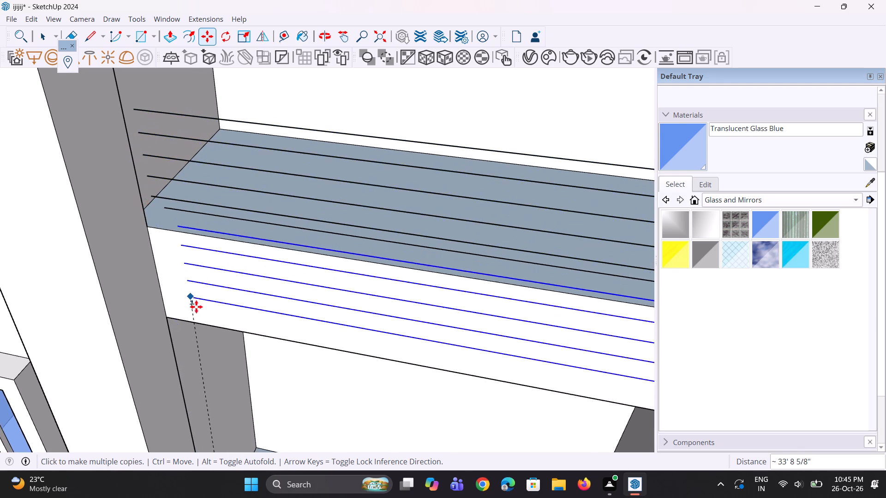
Place another copy of the five lines in the top-level left bay, about 54' 11" above the lowest left set.
{"action": "scroll", "coordinate": [196, 307], "scroll_direction": "down", "scroll_amount": 16}
{"action": "scroll", "coordinate": [191, 132], "scroll_direction": "up", "scroll_amount": 3}
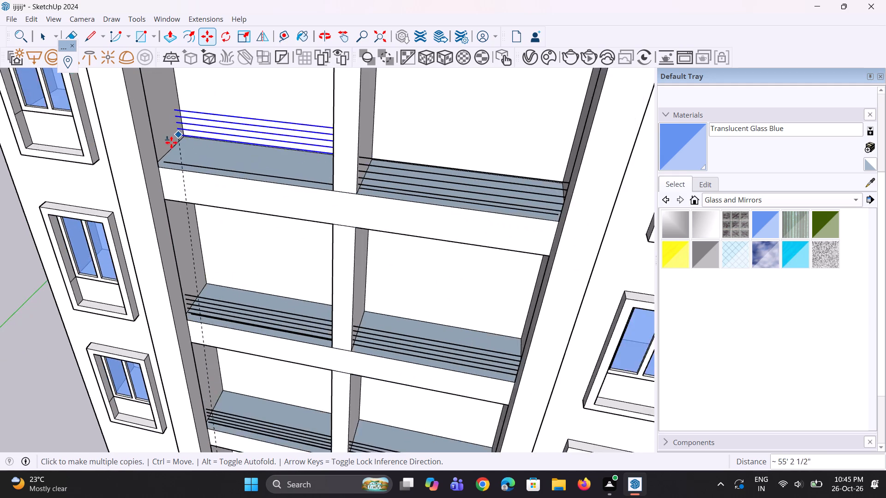
{"action": "scroll", "coordinate": [169, 153], "scroll_direction": "up", "scroll_amount": 11}
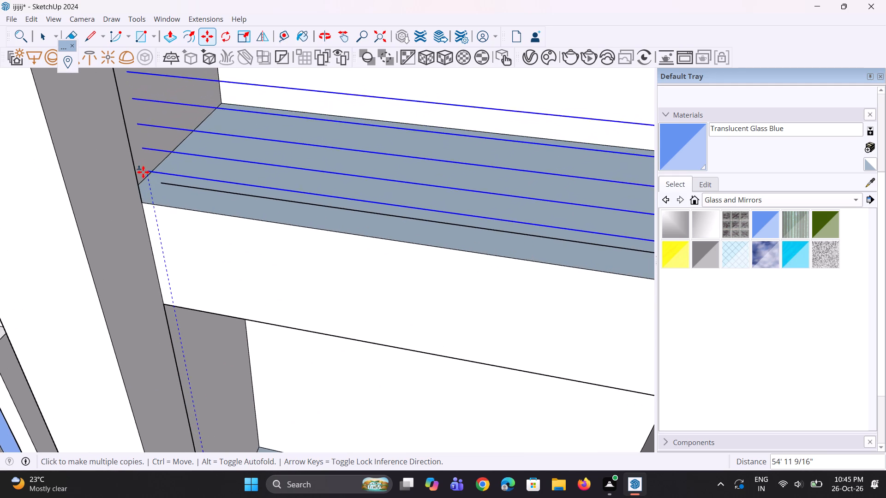
{"action": "left_click", "coordinate": [142, 175]}
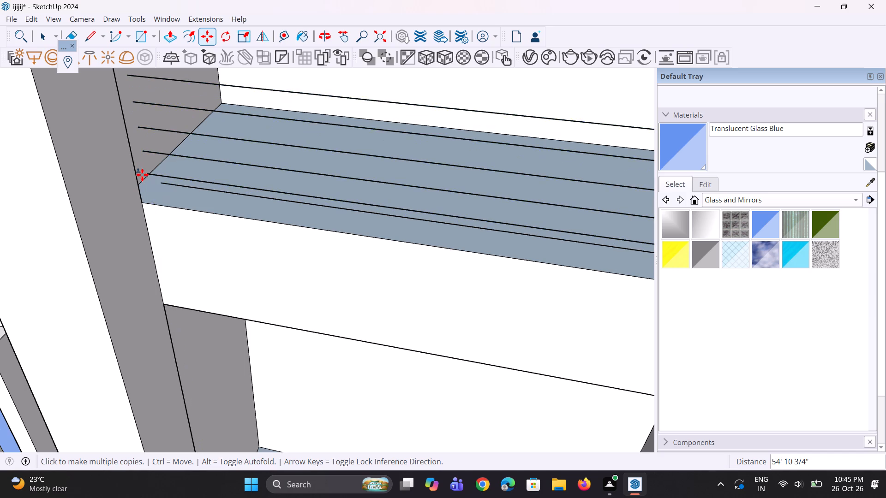
{"action": "key", "text": "space"}
{"action": "key", "text": "space"}
Erase the extra line just below the lowest rail line in the top-level left bay.
{"action": "scroll", "coordinate": [202, 188], "scroll_direction": "up", "scroll_amount": 5}
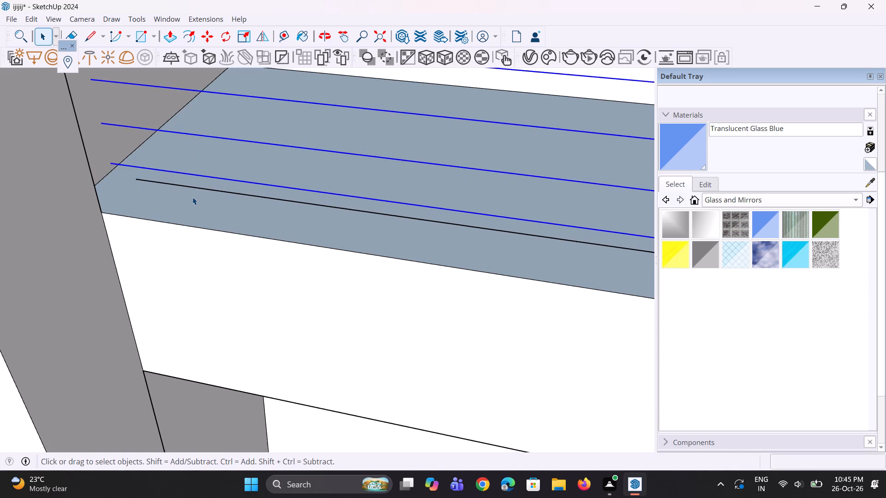
{"action": "scroll", "coordinate": [194, 200], "scroll_direction": "up", "scroll_amount": 3}
{"action": "key", "text": "e"}
{"action": "left_click", "coordinate": [218, 187]}
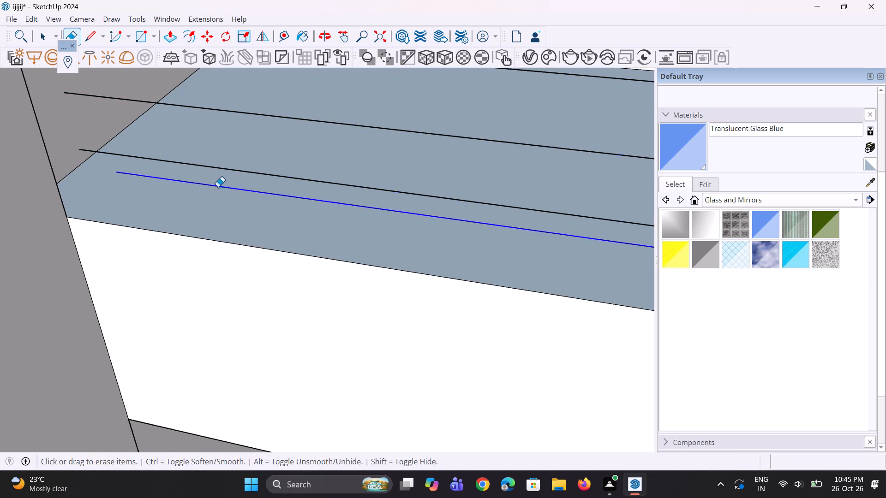
Erase the extra line just below the lowest rail line in the third-level left bay.
{"action": "scroll", "coordinate": [164, 187], "scroll_direction": "down", "scroll_amount": 6}
{"action": "middle_click_drag", "start_coordinate": [163, 196], "coordinate": [230, 153]}
{"action": "scroll", "coordinate": [175, 147], "scroll_direction": "down", "scroll_amount": 12}
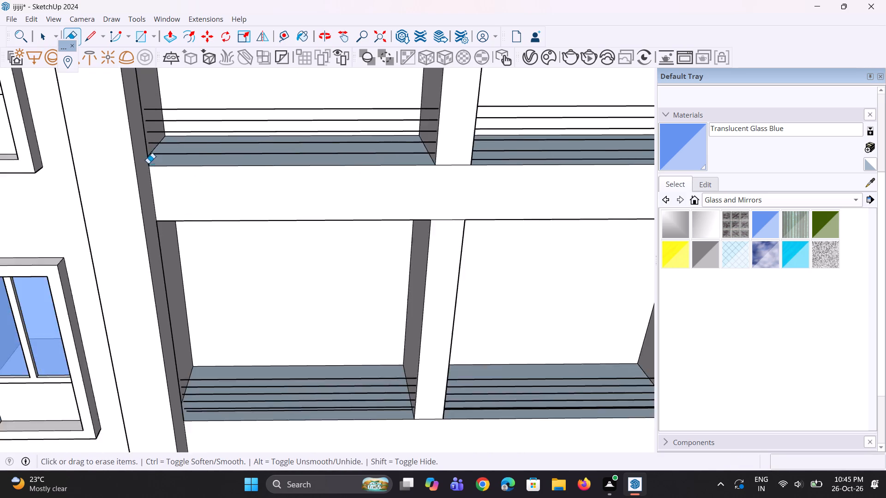
{"action": "scroll", "coordinate": [176, 210], "scroll_direction": "up", "scroll_amount": 1}
{"action": "middle_click_drag", "start_coordinate": [176, 210], "coordinate": [203, 128]}
{"action": "scroll", "coordinate": [195, 127], "scroll_direction": "down", "scroll_amount": 11}
{"action": "middle_click_drag", "start_coordinate": [209, 258], "coordinate": [157, 332]}
{"action": "scroll", "coordinate": [212, 266], "scroll_direction": "up", "scroll_amount": 3}
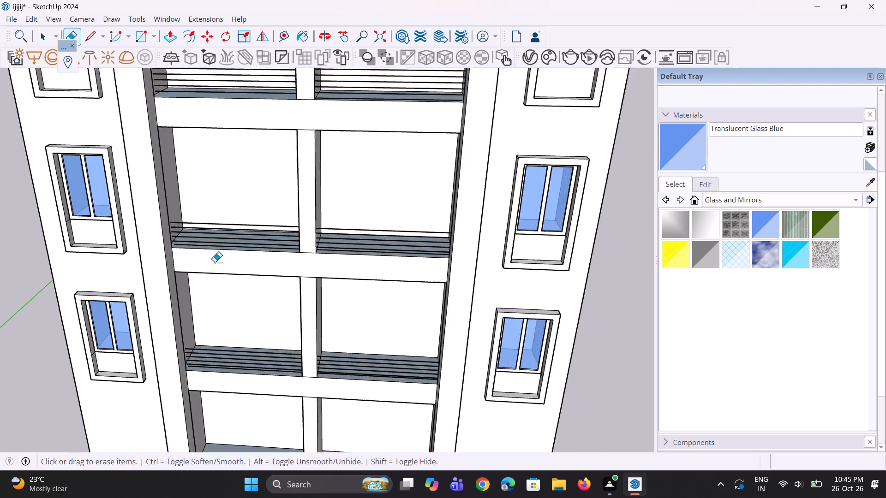
{"action": "scroll", "coordinate": [215, 262], "scroll_direction": "up", "scroll_amount": 19}
{"action": "middle_click", "coordinate": [183, 253]}
{"action": "left_click_drag", "start_coordinate": [167, 217], "coordinate": [174, 229]}
Erase the extra line just below the lowest rail line in the second-level left bay.
{"action": "scroll", "coordinate": [186, 177], "scroll_direction": "down", "scroll_amount": 17}
{"action": "middle_click_drag", "start_coordinate": [174, 182], "coordinate": [177, 225]}
{"action": "scroll", "coordinate": [169, 339], "scroll_direction": "up", "scroll_amount": 2}
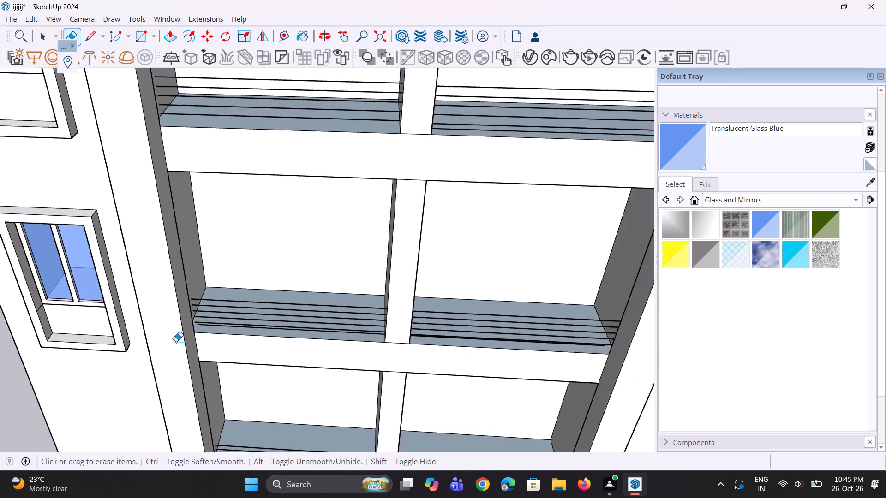
{"action": "scroll", "coordinate": [176, 342], "scroll_direction": "up", "scroll_amount": 20}
{"action": "middle_click_drag", "start_coordinate": [159, 290], "coordinate": [191, 251]}
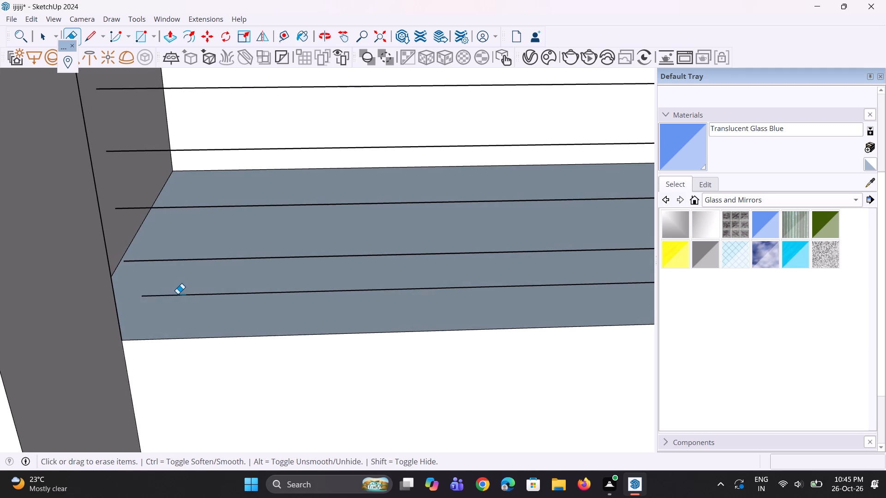
{"action": "left_click", "coordinate": [178, 293]}
{"action": "left_click", "coordinate": [177, 298]}
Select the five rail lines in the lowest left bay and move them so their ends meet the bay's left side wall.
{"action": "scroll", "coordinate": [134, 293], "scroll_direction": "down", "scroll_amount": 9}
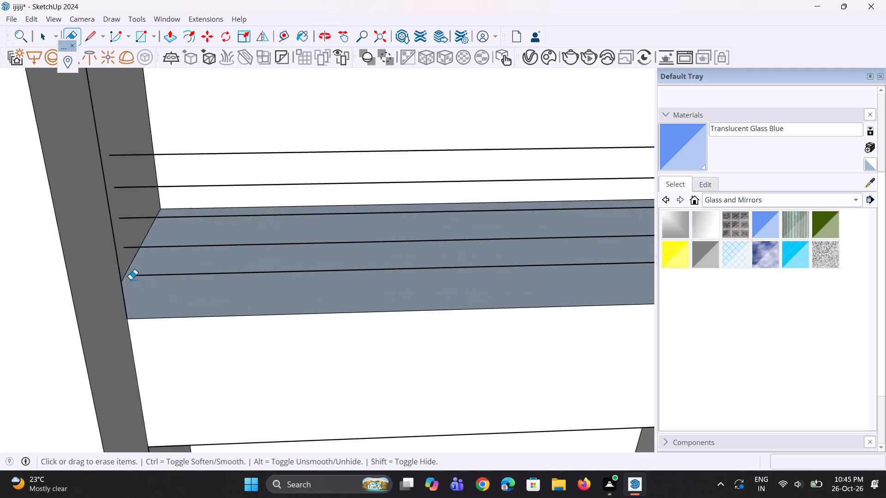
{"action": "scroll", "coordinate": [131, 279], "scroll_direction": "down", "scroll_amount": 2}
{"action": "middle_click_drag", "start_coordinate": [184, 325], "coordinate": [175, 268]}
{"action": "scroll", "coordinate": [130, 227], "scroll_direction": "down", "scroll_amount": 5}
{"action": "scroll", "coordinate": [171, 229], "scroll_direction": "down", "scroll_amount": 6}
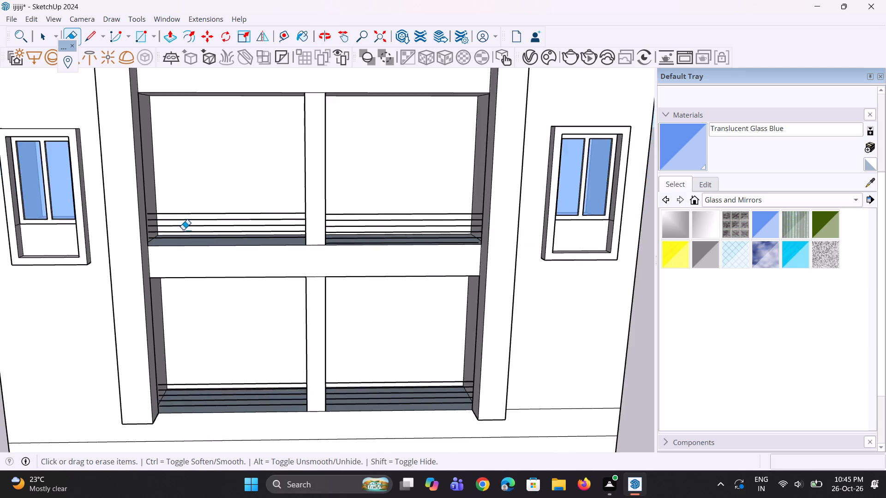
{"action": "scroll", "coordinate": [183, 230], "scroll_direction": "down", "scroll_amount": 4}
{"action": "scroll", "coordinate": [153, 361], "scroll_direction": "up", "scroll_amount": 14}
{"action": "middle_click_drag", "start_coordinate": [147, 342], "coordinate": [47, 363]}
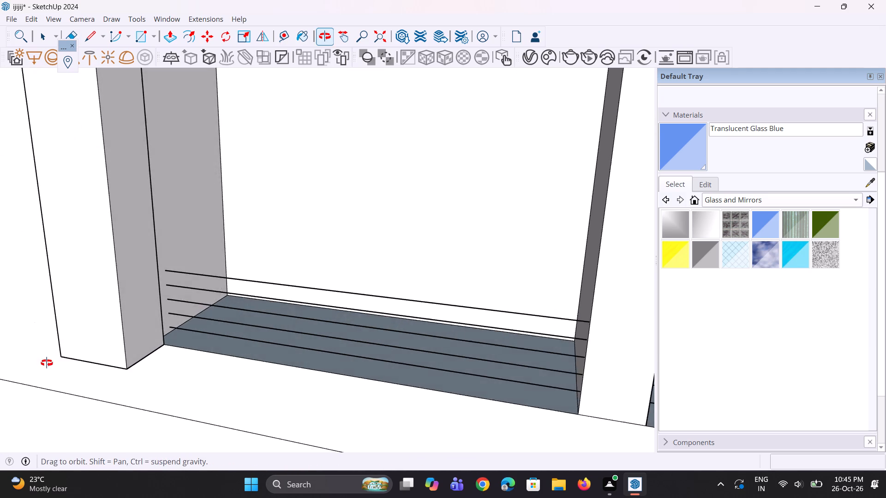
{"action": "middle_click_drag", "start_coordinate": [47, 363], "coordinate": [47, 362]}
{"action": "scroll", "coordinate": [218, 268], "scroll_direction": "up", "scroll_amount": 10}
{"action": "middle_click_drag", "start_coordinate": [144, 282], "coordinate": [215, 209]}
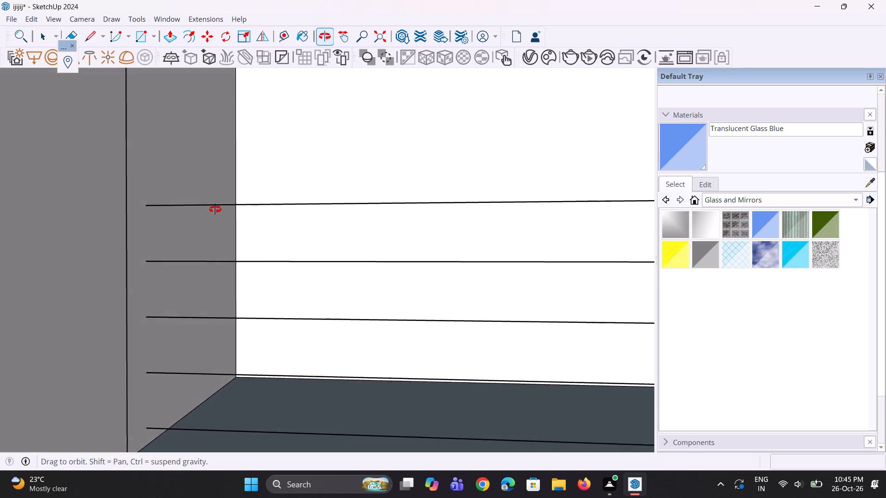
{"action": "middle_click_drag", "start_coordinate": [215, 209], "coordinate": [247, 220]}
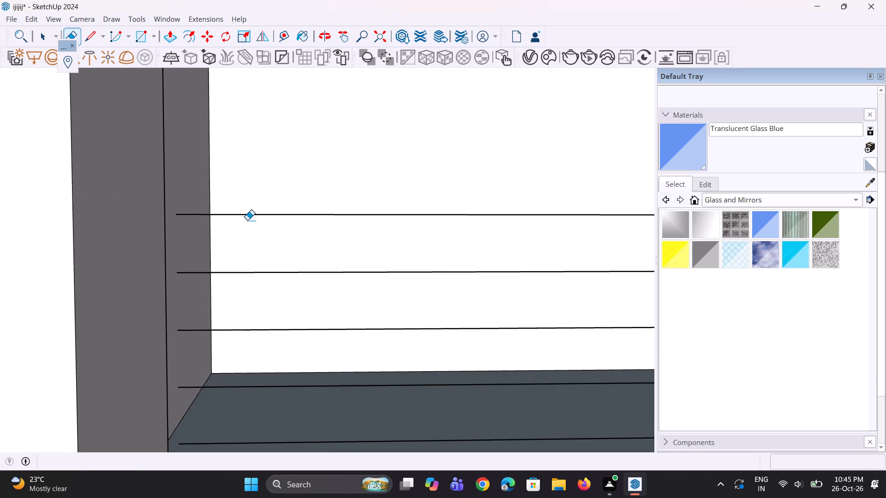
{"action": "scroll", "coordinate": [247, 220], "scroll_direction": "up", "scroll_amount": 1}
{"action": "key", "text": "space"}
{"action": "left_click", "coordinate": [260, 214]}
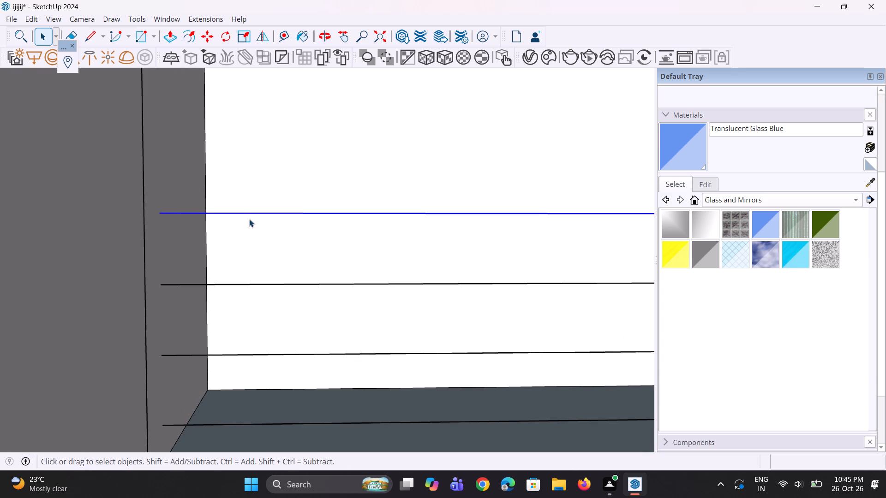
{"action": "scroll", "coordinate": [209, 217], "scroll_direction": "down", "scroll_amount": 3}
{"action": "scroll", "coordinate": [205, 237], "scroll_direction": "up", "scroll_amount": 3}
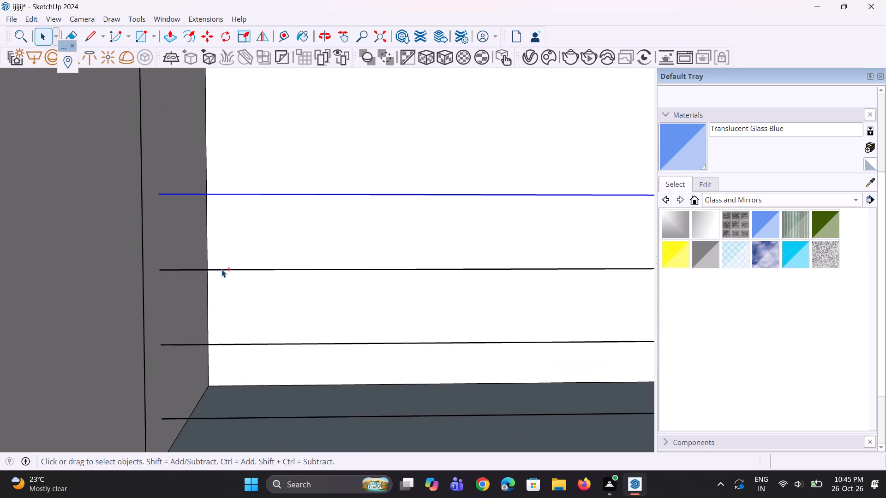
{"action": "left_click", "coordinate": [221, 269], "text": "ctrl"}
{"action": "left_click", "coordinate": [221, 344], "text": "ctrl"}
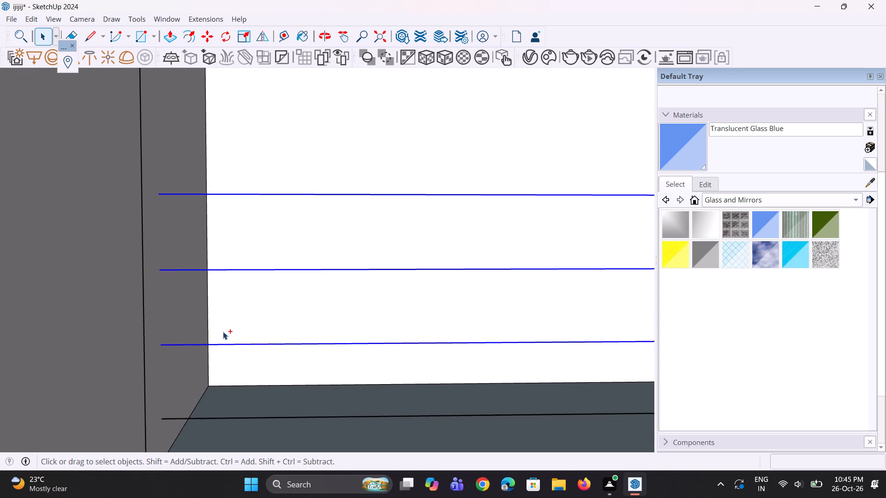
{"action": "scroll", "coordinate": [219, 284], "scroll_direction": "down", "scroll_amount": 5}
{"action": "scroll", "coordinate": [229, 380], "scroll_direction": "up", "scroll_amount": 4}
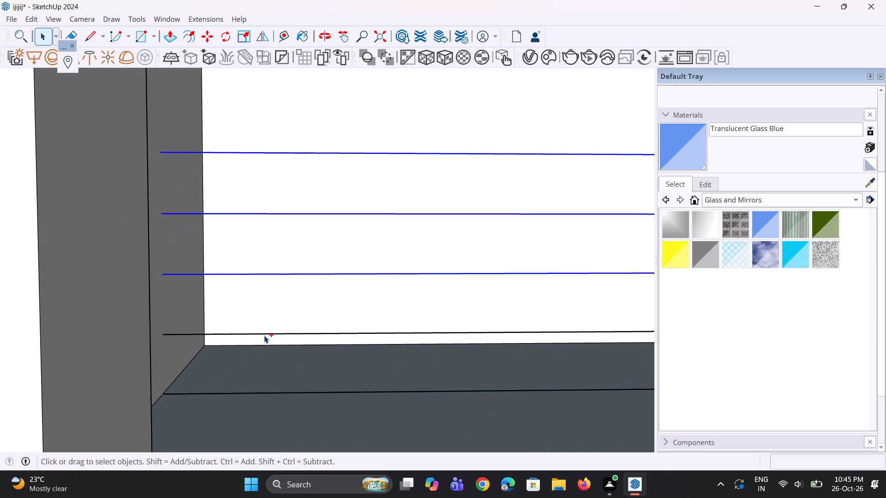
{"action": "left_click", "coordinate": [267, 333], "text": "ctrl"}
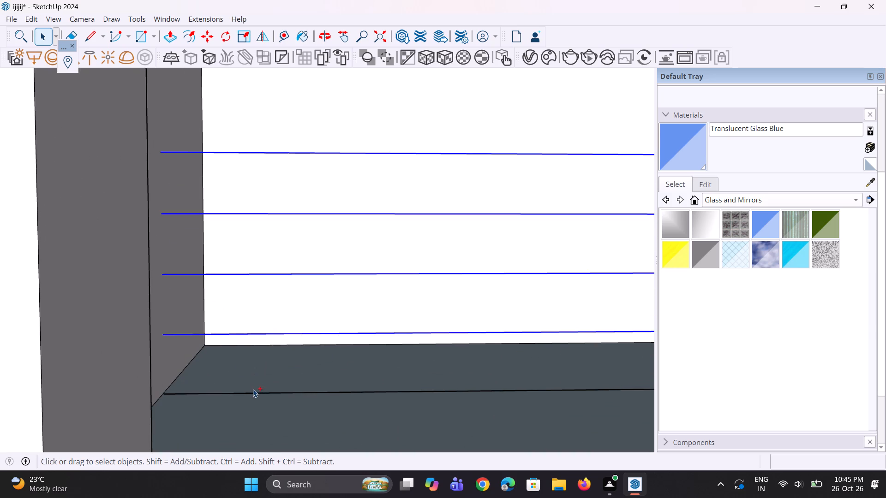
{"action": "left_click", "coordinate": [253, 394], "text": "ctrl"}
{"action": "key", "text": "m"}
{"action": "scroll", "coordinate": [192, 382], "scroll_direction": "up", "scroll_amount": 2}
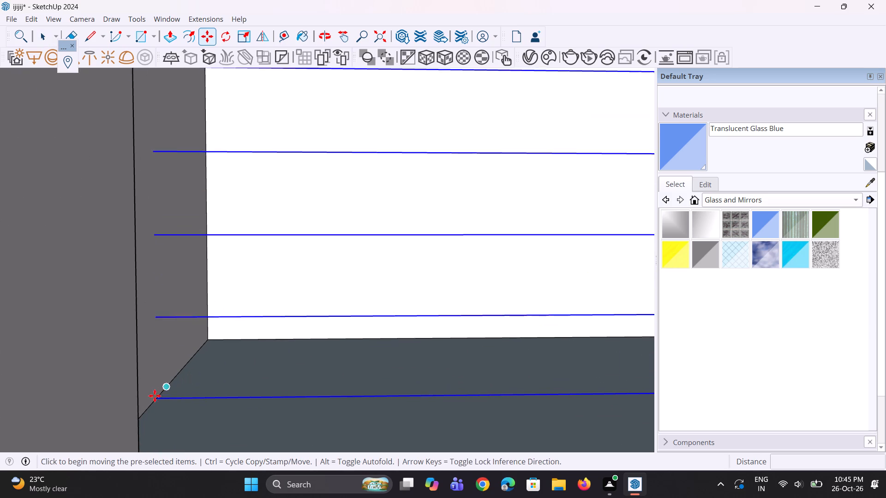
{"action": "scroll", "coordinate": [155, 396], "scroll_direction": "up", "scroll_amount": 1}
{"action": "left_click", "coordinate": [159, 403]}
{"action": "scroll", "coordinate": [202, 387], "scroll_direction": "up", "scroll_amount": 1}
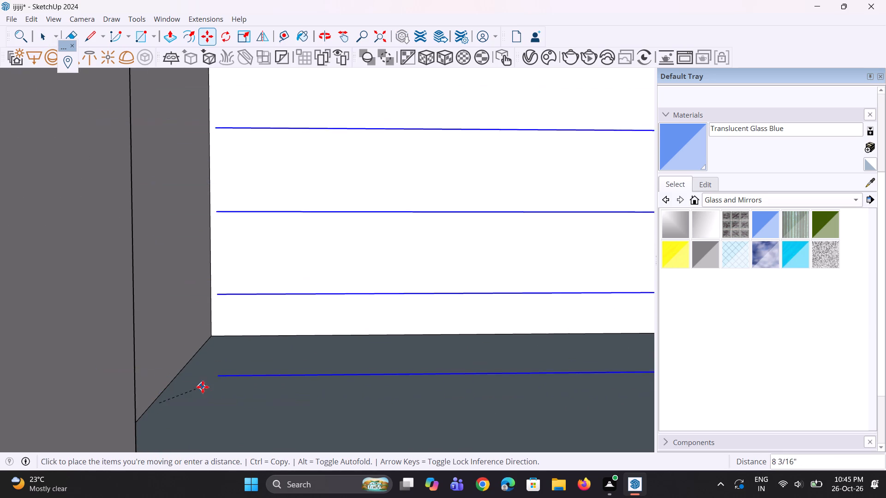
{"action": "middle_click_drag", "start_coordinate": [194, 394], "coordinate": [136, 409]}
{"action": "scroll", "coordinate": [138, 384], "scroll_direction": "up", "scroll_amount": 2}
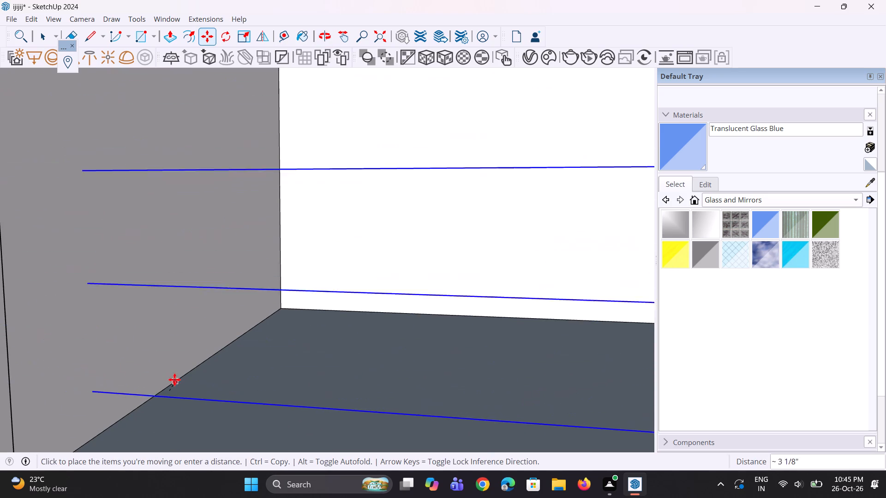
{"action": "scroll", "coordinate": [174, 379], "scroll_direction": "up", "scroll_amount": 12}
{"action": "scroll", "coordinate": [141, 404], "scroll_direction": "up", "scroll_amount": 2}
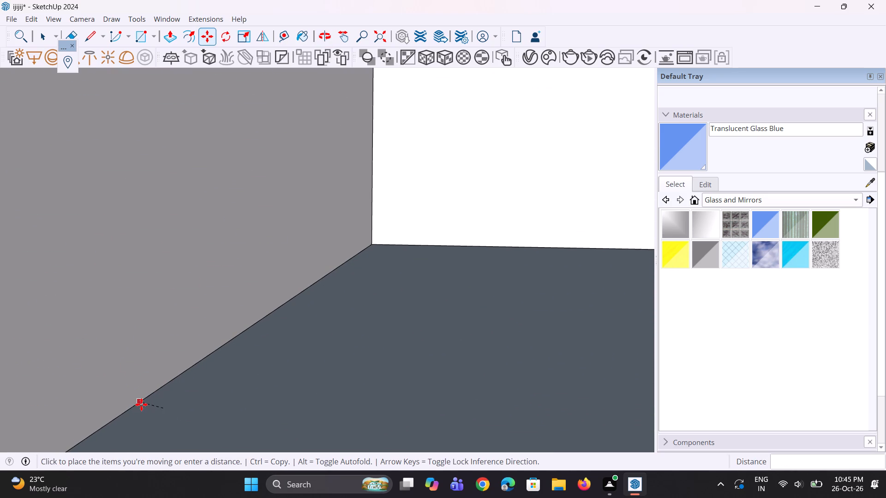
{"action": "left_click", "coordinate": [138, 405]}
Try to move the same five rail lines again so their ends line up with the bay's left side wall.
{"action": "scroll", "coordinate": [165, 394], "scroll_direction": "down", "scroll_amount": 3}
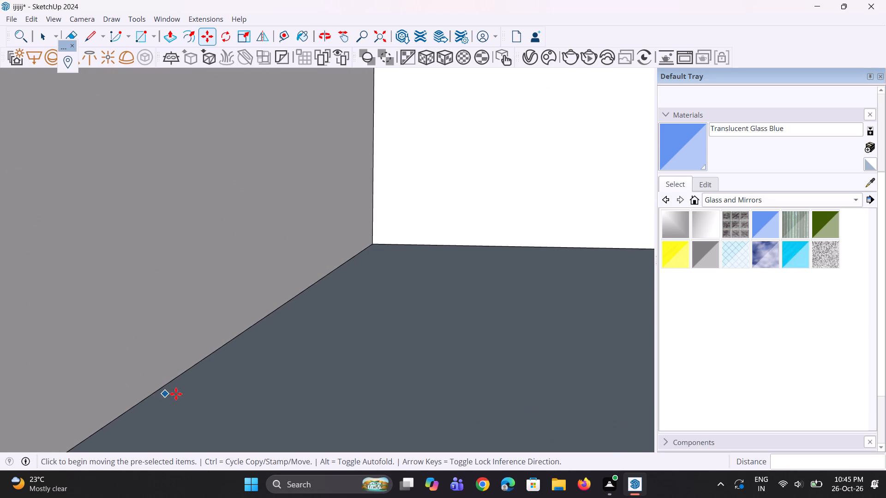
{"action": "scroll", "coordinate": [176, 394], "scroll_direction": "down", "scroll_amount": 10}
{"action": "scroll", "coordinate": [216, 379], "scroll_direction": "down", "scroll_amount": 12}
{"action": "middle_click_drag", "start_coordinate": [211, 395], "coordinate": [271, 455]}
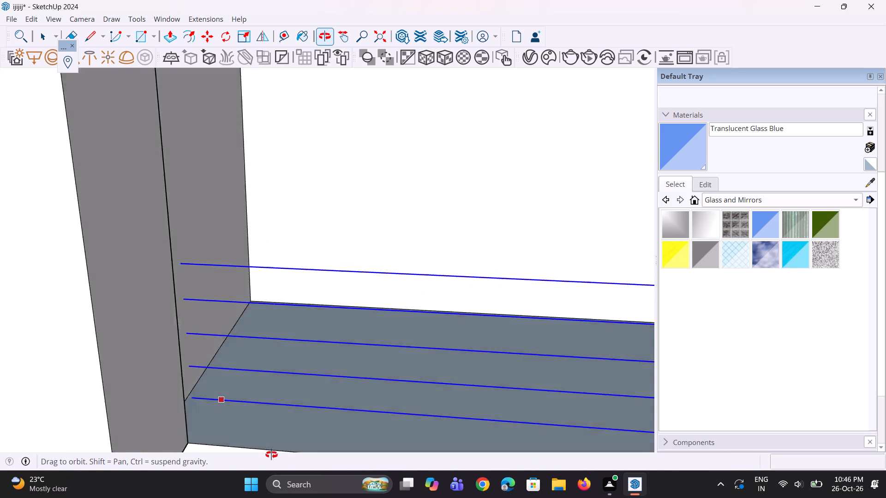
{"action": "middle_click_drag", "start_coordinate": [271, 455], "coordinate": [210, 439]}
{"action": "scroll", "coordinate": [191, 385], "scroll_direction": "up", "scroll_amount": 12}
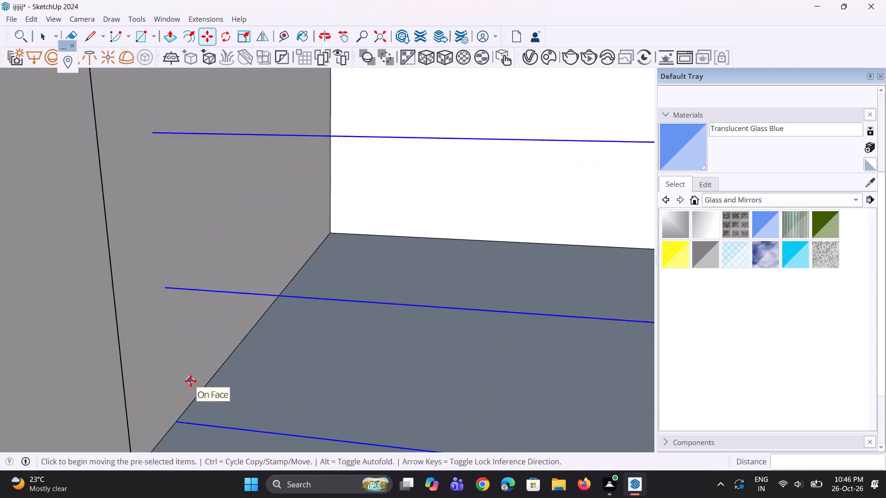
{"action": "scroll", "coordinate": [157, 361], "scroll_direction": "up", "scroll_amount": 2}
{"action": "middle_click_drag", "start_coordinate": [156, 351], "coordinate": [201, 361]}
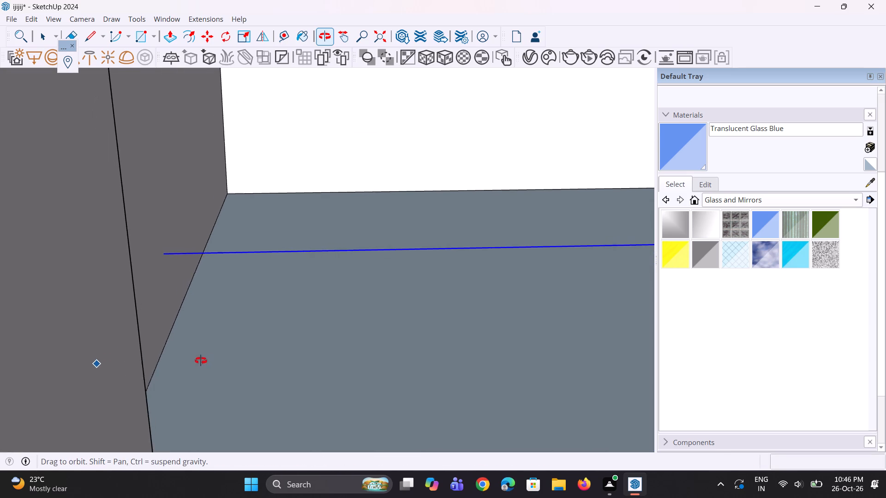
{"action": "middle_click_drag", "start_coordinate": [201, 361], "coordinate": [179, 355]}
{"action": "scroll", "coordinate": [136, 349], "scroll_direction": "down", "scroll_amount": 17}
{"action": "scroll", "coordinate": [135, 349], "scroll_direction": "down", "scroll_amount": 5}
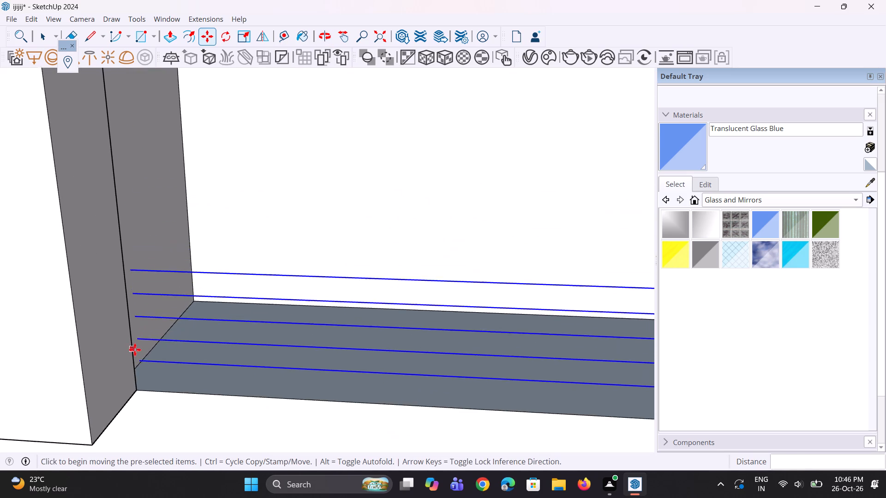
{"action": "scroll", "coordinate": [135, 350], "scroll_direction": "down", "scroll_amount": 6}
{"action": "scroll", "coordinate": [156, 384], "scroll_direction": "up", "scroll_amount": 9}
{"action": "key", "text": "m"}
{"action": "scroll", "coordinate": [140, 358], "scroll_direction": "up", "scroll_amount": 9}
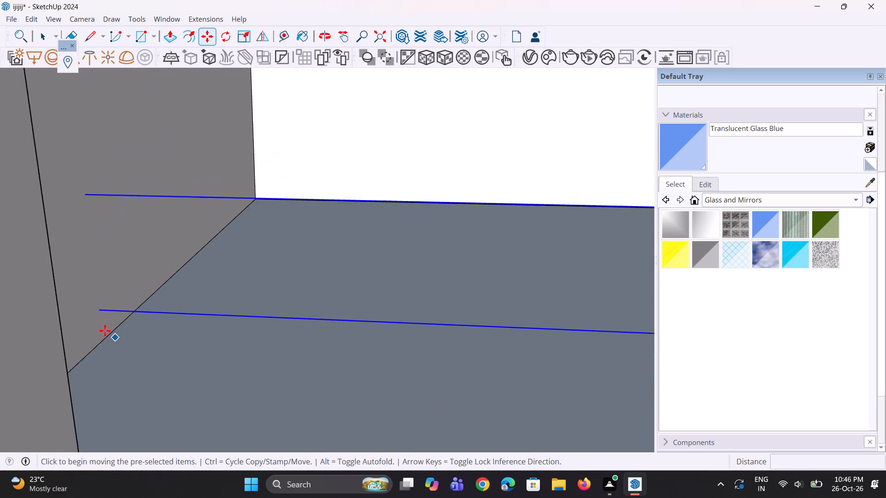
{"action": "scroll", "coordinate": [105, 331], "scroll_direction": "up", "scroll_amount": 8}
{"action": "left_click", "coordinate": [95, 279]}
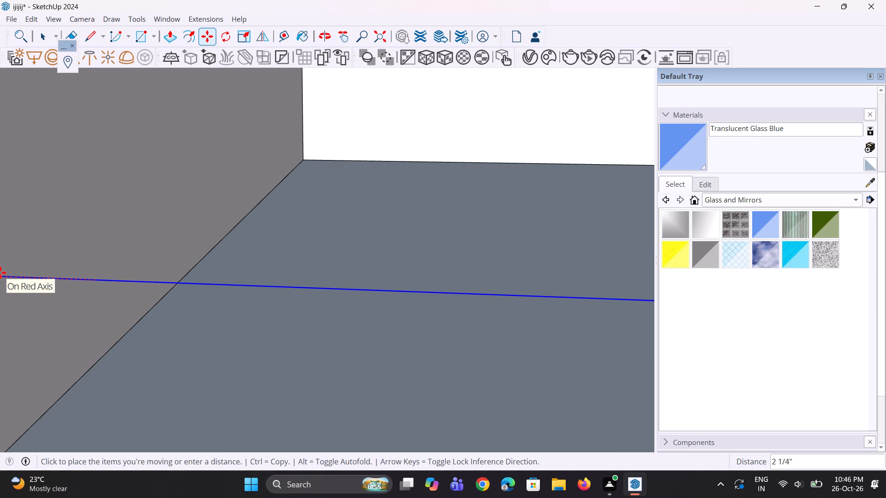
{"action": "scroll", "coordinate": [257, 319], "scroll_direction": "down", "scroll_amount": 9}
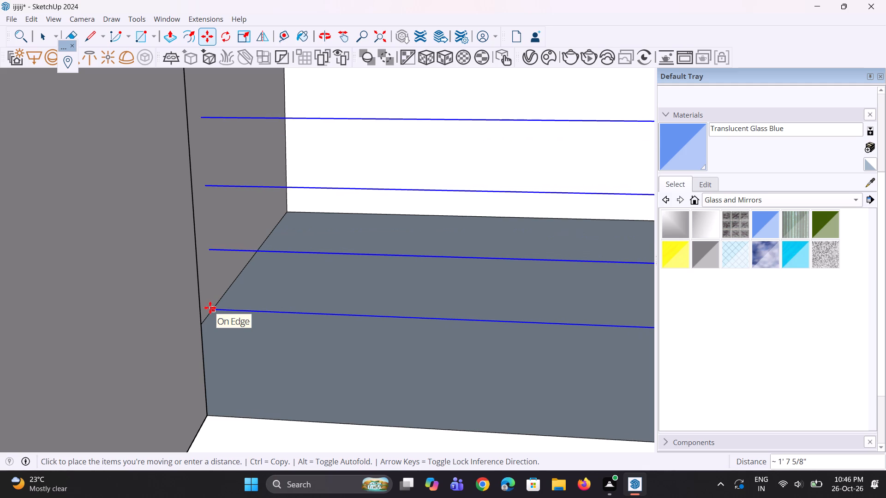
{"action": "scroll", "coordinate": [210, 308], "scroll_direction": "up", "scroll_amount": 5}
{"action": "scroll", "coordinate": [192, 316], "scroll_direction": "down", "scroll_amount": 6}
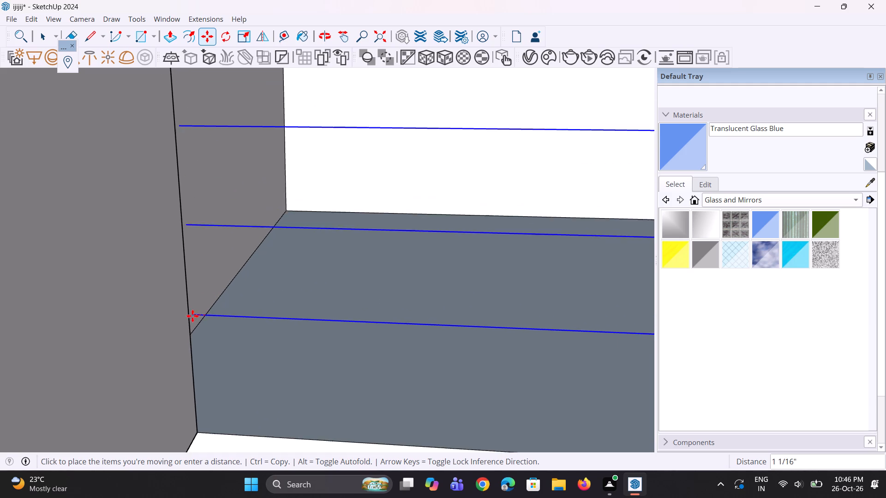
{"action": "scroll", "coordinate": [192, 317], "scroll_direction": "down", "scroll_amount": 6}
Delete the five selected rail lines from the lowest left bay.
{"action": "key", "text": "Delete"}
Draw a new line about 16' 5 11/16" long along the red axis across the lowest left bay, between its side walls just above the floor.
{"action": "scroll", "coordinate": [197, 335], "scroll_direction": "down", "scroll_amount": 6}
{"action": "middle_click_drag", "start_coordinate": [273, 340], "coordinate": [232, 340]}
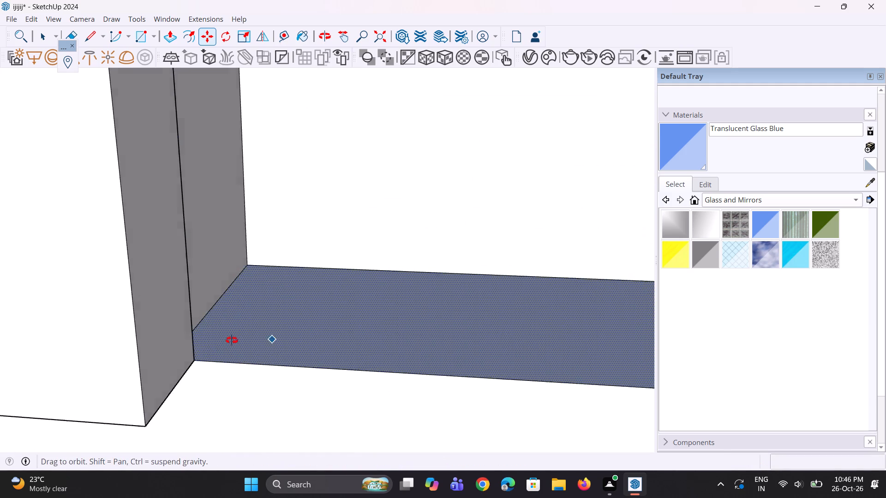
{"action": "middle_click_drag", "start_coordinate": [232, 340], "coordinate": [132, 365]}
{"action": "key", "text": "n"}
{"action": "scroll", "coordinate": [184, 329], "scroll_direction": "down", "scroll_amount": 6}
{"action": "middle_click_drag", "start_coordinate": [208, 319], "coordinate": [201, 396]}
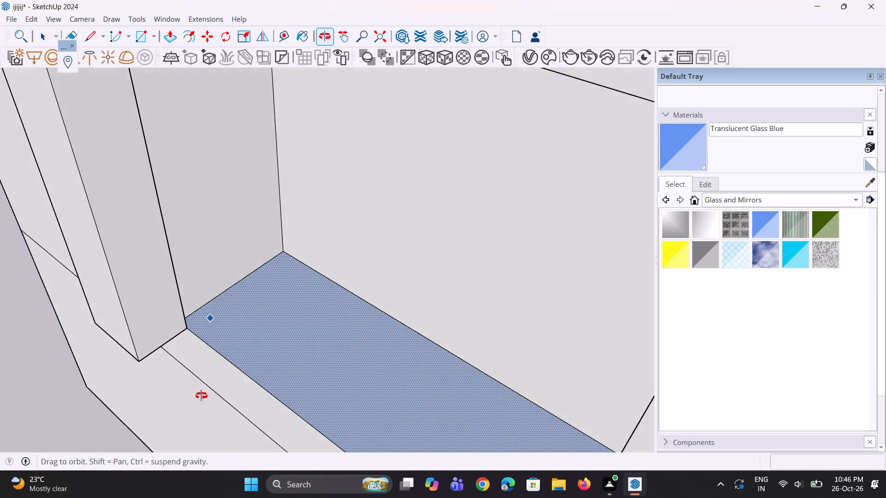
{"action": "middle_click_drag", "start_coordinate": [201, 396], "coordinate": [204, 385]}
{"action": "key", "text": "l"}
{"action": "scroll", "coordinate": [222, 340], "scroll_direction": "up", "scroll_amount": 2}
{"action": "middle_click_drag", "start_coordinate": [216, 327], "coordinate": [172, 308]}
{"action": "scroll", "coordinate": [179, 274], "scroll_direction": "up", "scroll_amount": 3}
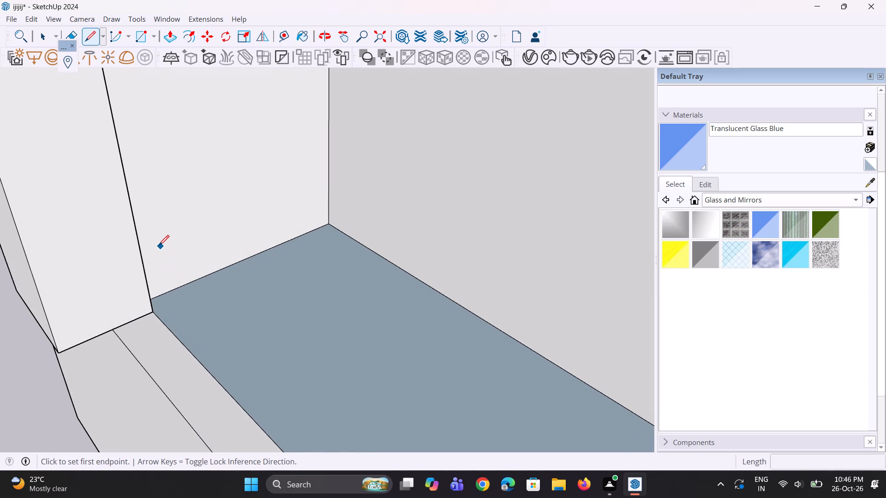
{"action": "left_click", "coordinate": [152, 239]}
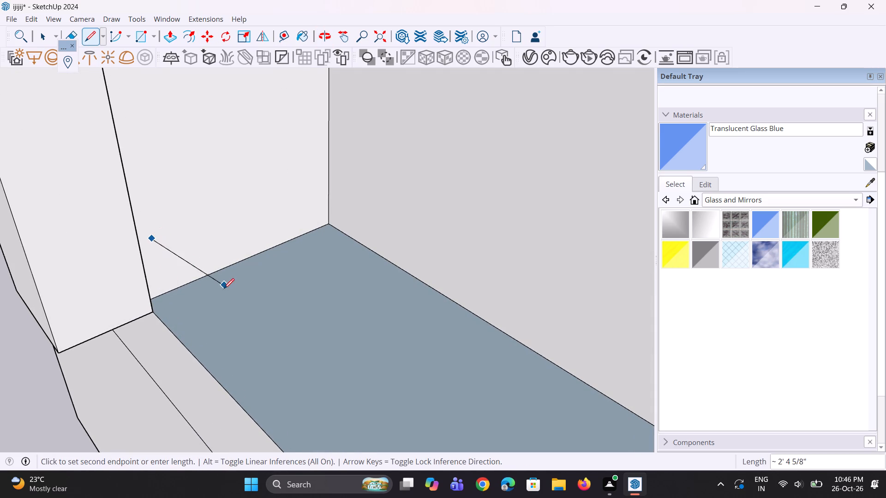
{"action": "middle_click_drag", "start_coordinate": [224, 290], "coordinate": [373, 304]}
{"action": "scroll", "coordinate": [317, 325], "scroll_direction": "down", "scroll_amount": 10}
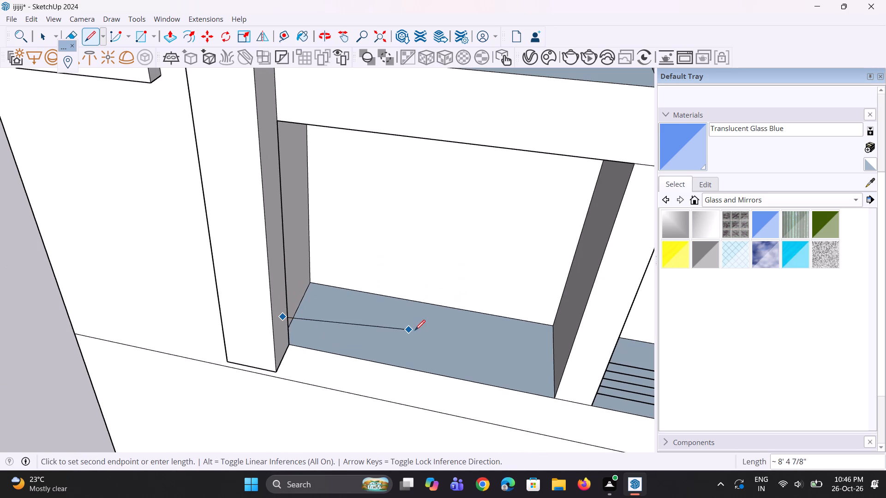
{"action": "scroll", "coordinate": [556, 374], "scroll_direction": "up", "scroll_amount": 2}
{"action": "middle_click_drag", "start_coordinate": [360, 364], "coordinate": [349, 364]}
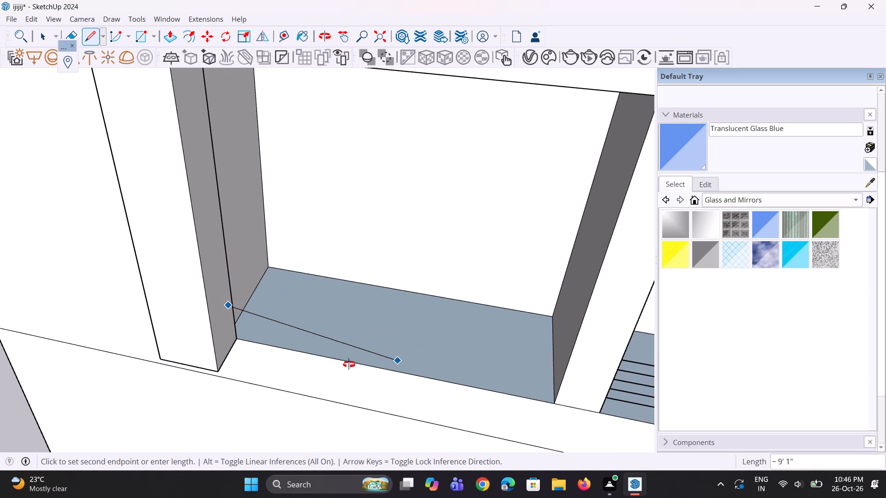
{"action": "middle_click_drag", "start_coordinate": [349, 364], "coordinate": [139, 296]}
{"action": "middle_click_drag", "start_coordinate": [265, 297], "coordinate": [527, 333]}
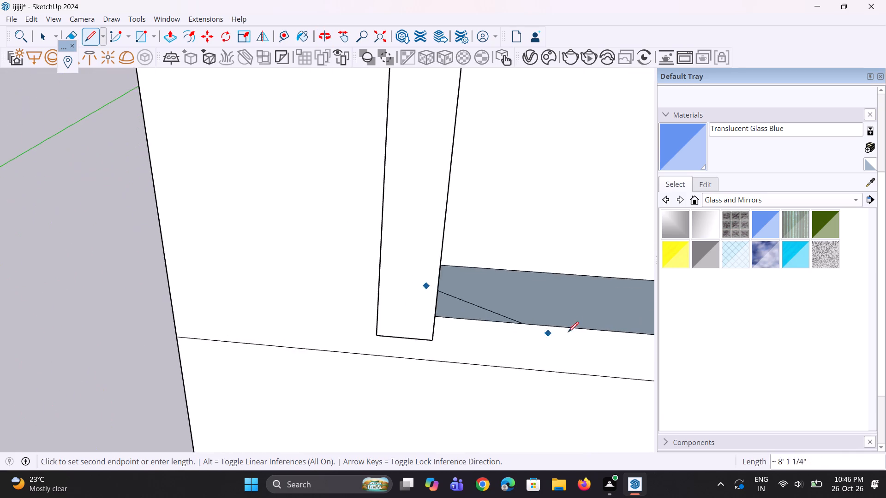
{"action": "scroll", "coordinate": [562, 319], "scroll_direction": "up", "scroll_amount": 3}
{"action": "scroll", "coordinate": [471, 271], "scroll_direction": "down", "scroll_amount": 8}
{"action": "scroll", "coordinate": [563, 261], "scroll_direction": "up", "scroll_amount": 1}
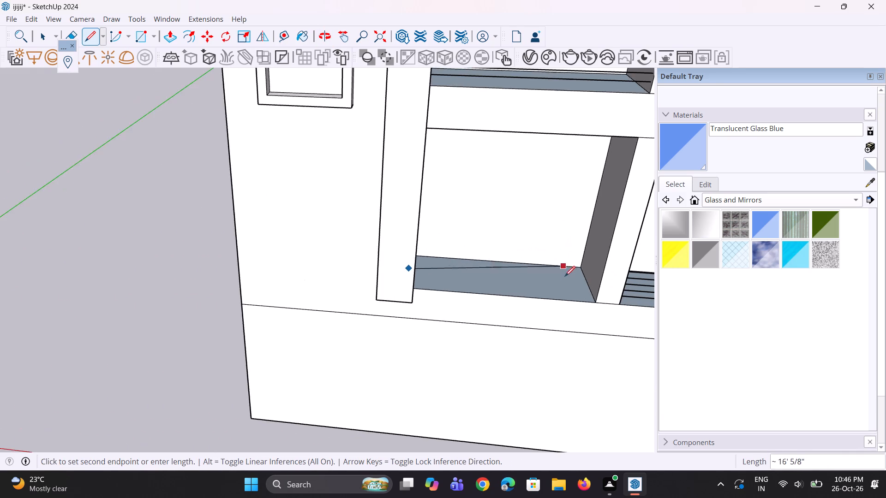
{"action": "scroll", "coordinate": [565, 276], "scroll_direction": "up", "scroll_amount": 2}
{"action": "scroll", "coordinate": [603, 280], "scroll_direction": "up", "scroll_amount": 1}
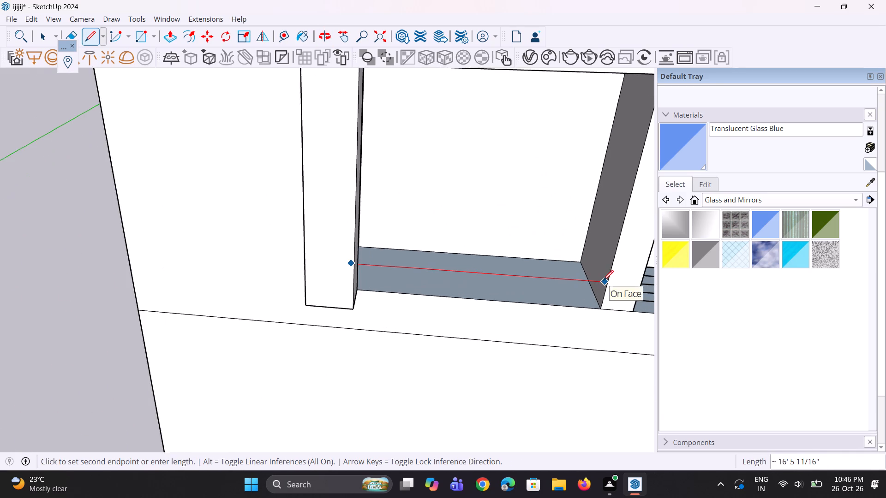
{"action": "scroll", "coordinate": [603, 280], "scroll_direction": "up", "scroll_amount": 8}
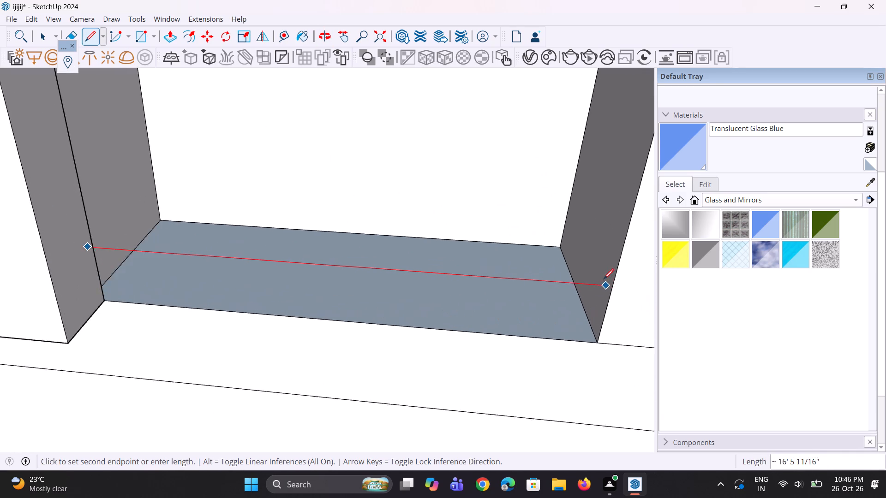
{"action": "scroll", "coordinate": [604, 279], "scroll_direction": "up", "scroll_amount": 9}
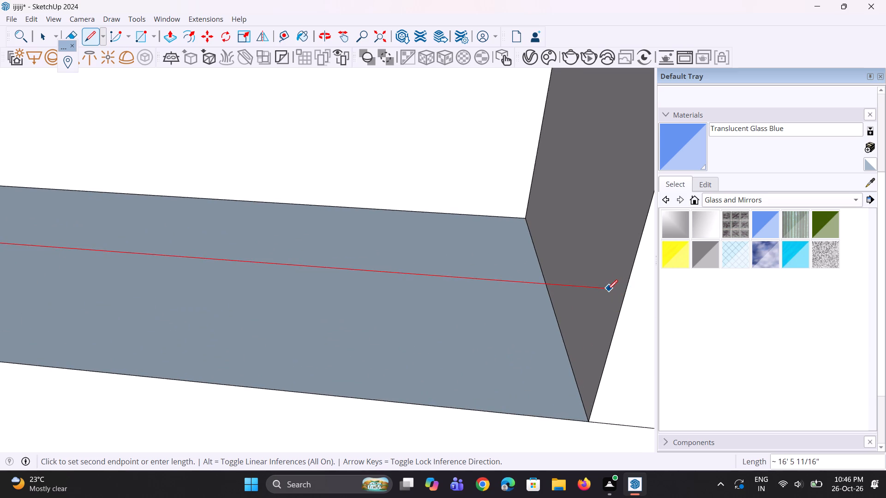
{"action": "left_click", "coordinate": [607, 290]}
{"action": "middle_click_drag", "start_coordinate": [599, 307], "coordinate": [667, 316]}
{"action": "scroll", "coordinate": [599, 307], "scroll_direction": "up", "scroll_amount": 1}
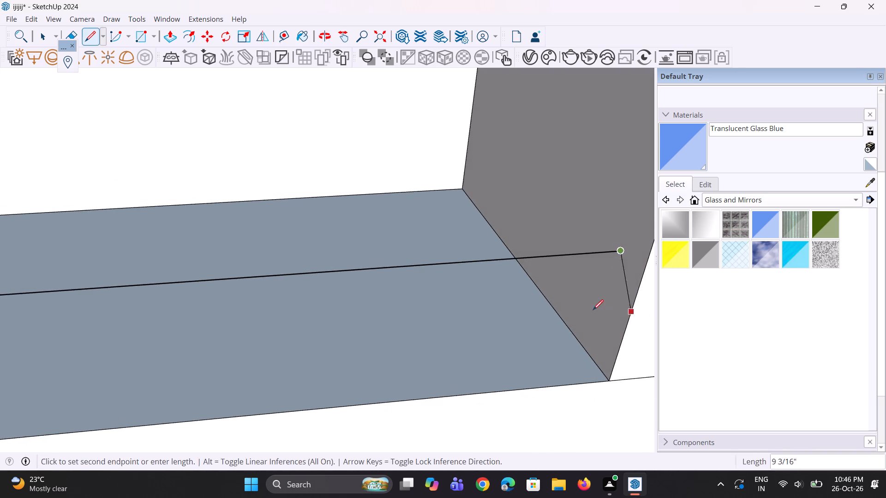
Move the new line across the lowest left bay straight down by 1', closer to the bay floor.
{"action": "key", "text": "space"}
{"action": "key", "text": "space"}
{"action": "scroll", "coordinate": [569, 323], "scroll_direction": "down", "scroll_amount": 5}
{"action": "scroll", "coordinate": [527, 313], "scroll_direction": "up", "scroll_amount": 1}
{"action": "middle_click_drag", "start_coordinate": [526, 310], "coordinate": [508, 214]}
{"action": "scroll", "coordinate": [509, 296], "scroll_direction": "down", "scroll_amount": 10}
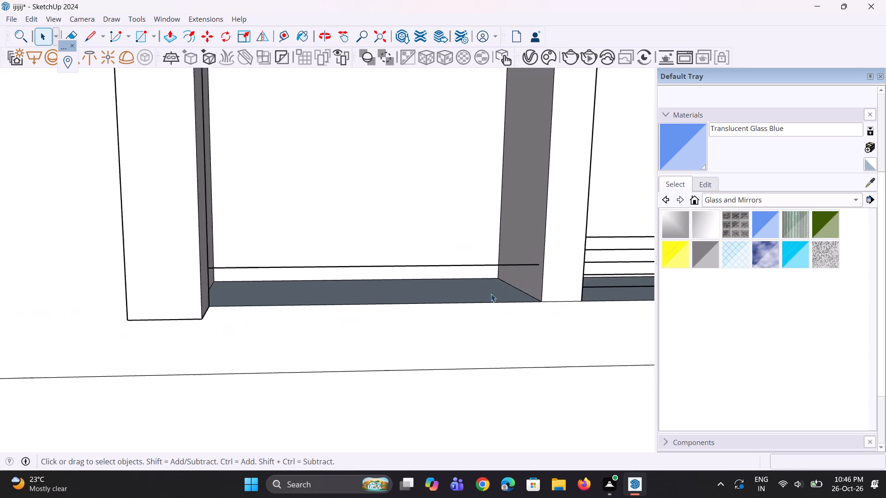
{"action": "scroll", "coordinate": [491, 294], "scroll_direction": "down", "scroll_amount": 1}
{"action": "middle_click_drag", "start_coordinate": [448, 282], "coordinate": [425, 336]}
{"action": "scroll", "coordinate": [474, 283], "scroll_direction": "up", "scroll_amount": 3}
{"action": "left_click", "coordinate": [490, 276]}
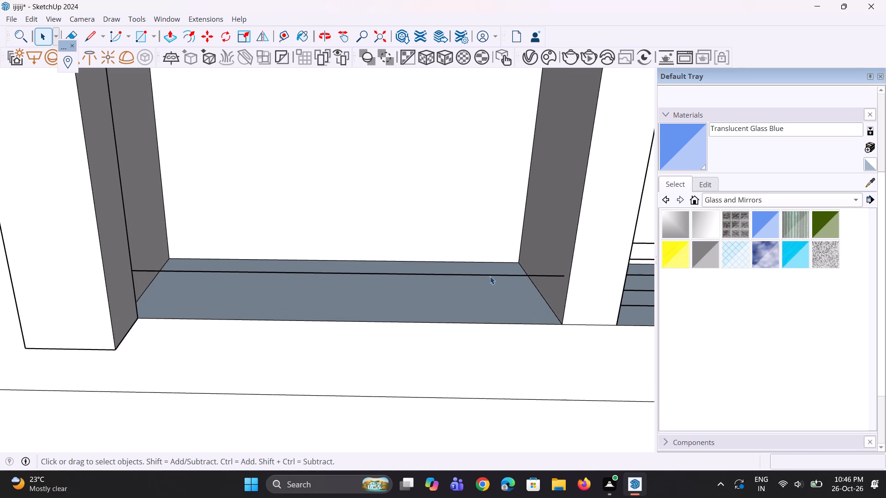
{"action": "middle_click_drag", "start_coordinate": [487, 294], "coordinate": [497, 272]}
{"action": "scroll", "coordinate": [482, 277], "scroll_direction": "down", "scroll_amount": 4}
{"action": "middle_click_drag", "start_coordinate": [496, 286], "coordinate": [506, 268]}
{"action": "scroll", "coordinate": [501, 285], "scroll_direction": "up", "scroll_amount": 1}
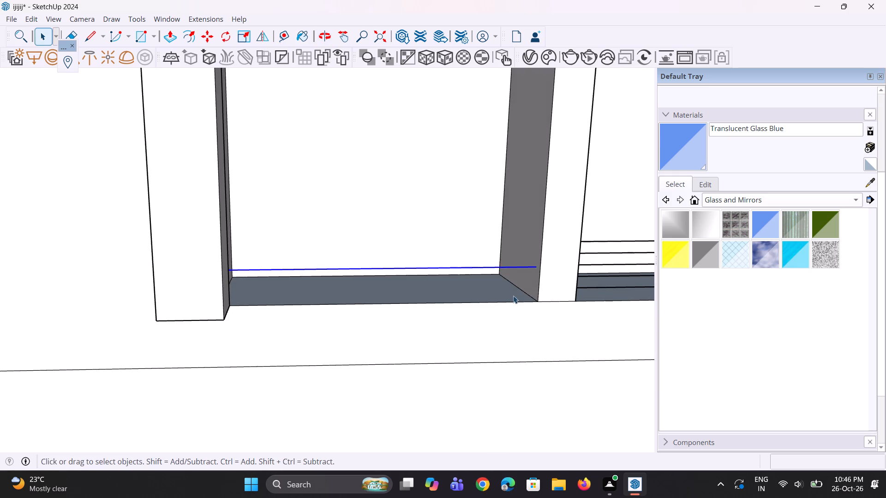
{"action": "key", "text": "comma"}
{"action": "scroll", "coordinate": [540, 300], "scroll_direction": "up", "scroll_amount": 6}
{"action": "key", "text": "m"}
{"action": "scroll", "coordinate": [534, 274], "scroll_direction": "up", "scroll_amount": 2}
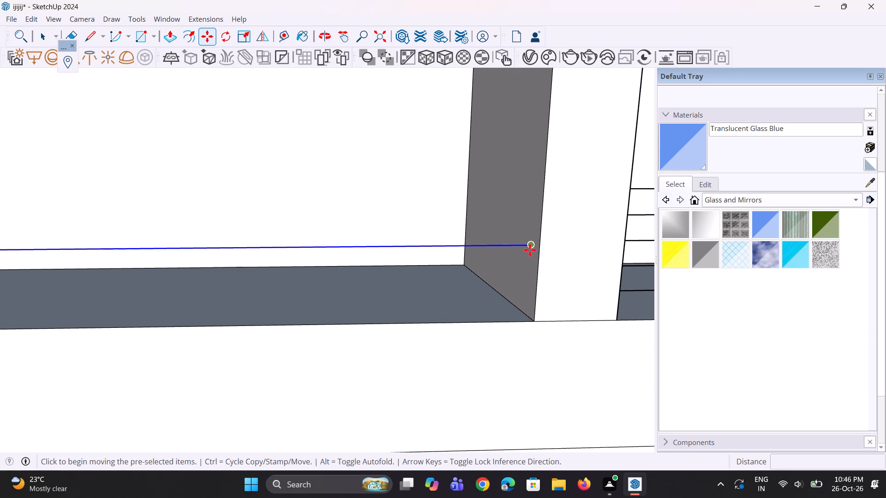
{"action": "left_click", "coordinate": [530, 246]}
{"action": "left_click", "coordinate": [527, 283]}
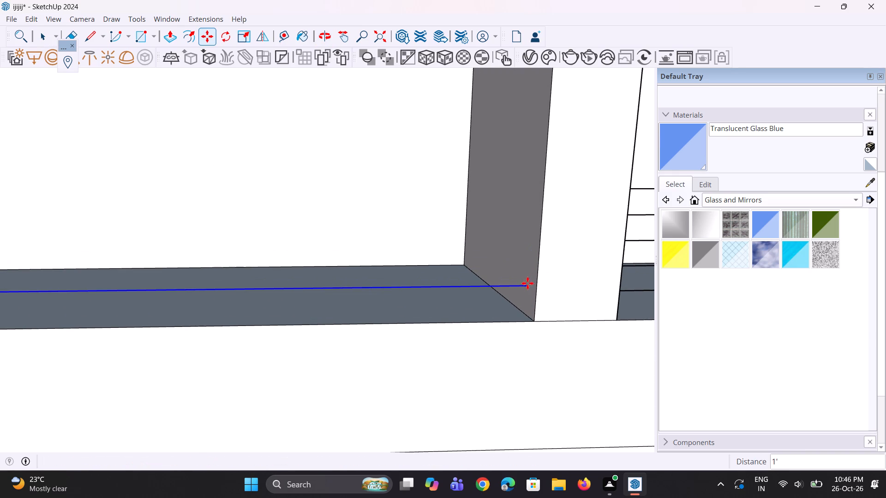
{"action": "middle_click_drag", "start_coordinate": [489, 314], "coordinate": [466, 336]}
{"action": "scroll", "coordinate": [468, 340], "scroll_direction": "down", "scroll_amount": 12}
{"action": "middle_click_drag", "start_coordinate": [443, 287], "coordinate": [425, 341]}
{"action": "scroll", "coordinate": [429, 333], "scroll_direction": "down", "scroll_amount": 6}
{"action": "key", "text": "space"}
{"action": "key", "text": "space"}
Erase the five old rail lines from the second-level left bay, directly above the lowest left bay.
{"action": "scroll", "coordinate": [369, 190], "scroll_direction": "up", "scroll_amount": 3}
{"action": "middle_click_drag", "start_coordinate": [358, 196], "coordinate": [239, 201]}
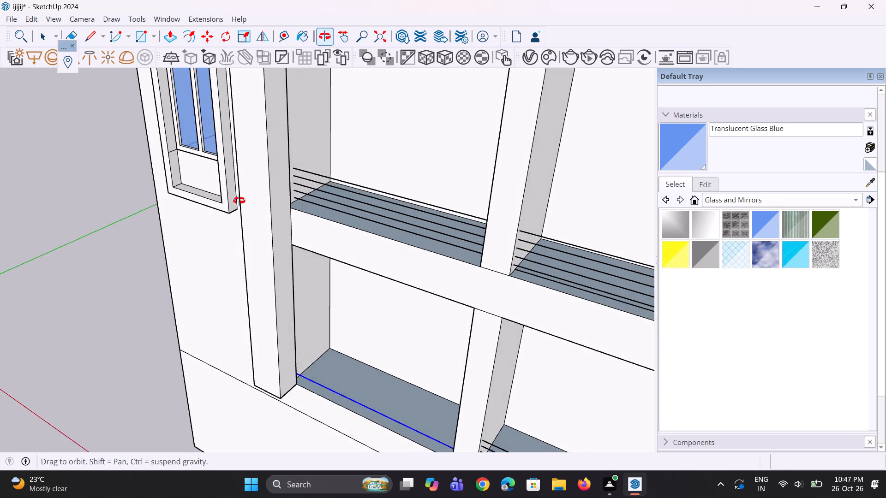
{"action": "middle_click_drag", "start_coordinate": [239, 201], "coordinate": [303, 184]}
{"action": "scroll", "coordinate": [293, 170], "scroll_direction": "up", "scroll_amount": 15}
{"action": "scroll", "coordinate": [255, 140], "scroll_direction": "up", "scroll_amount": 4}
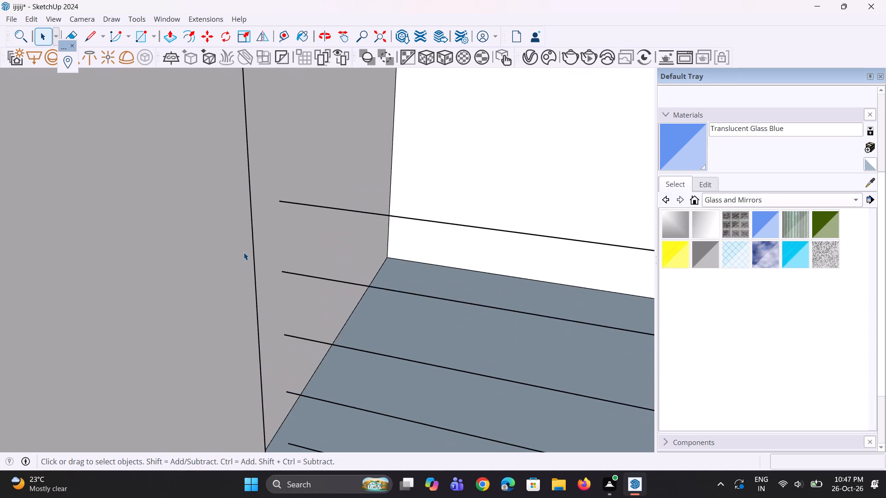
{"action": "scroll", "coordinate": [244, 252], "scroll_direction": "up", "scroll_amount": 8}
{"action": "middle_click_drag", "start_coordinate": [294, 230], "coordinate": [373, 167]}
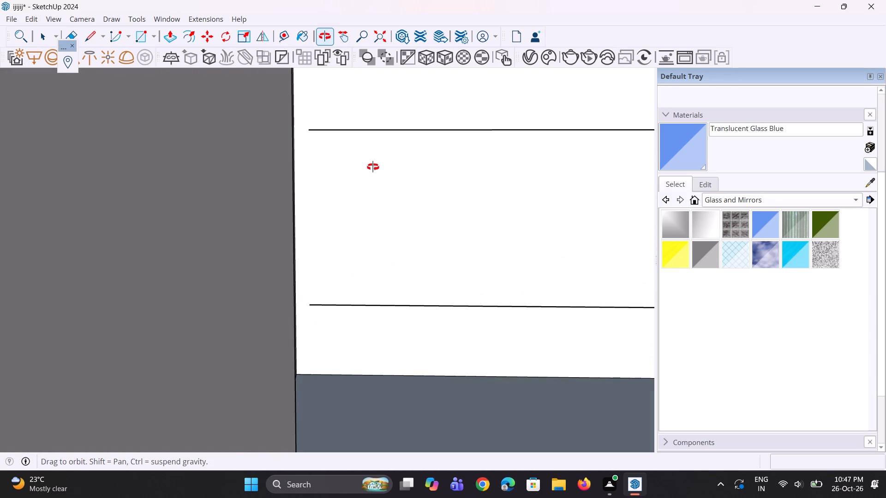
{"action": "middle_click_drag", "start_coordinate": [373, 167], "coordinate": [361, 163]}
{"action": "scroll", "coordinate": [264, 210], "scroll_direction": "down", "scroll_amount": 12}
{"action": "key", "text": "e"}
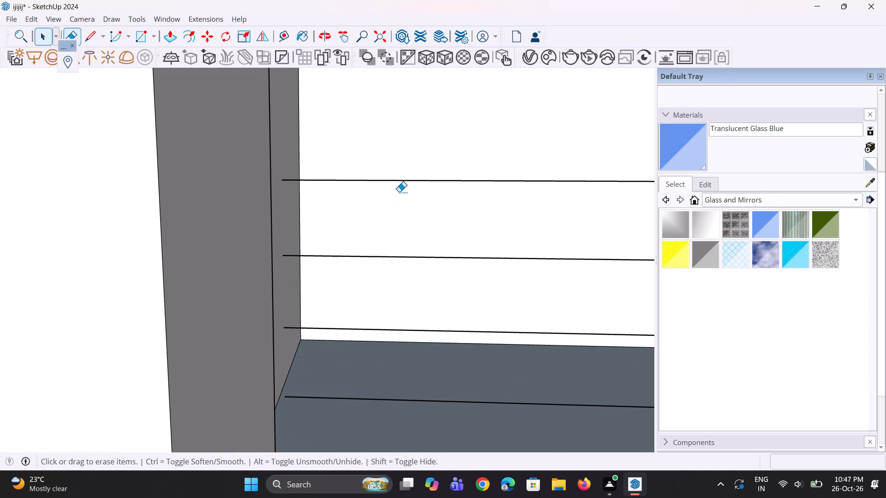
{"action": "left_click_drag", "start_coordinate": [400, 178], "coordinate": [400, 187]}
{"action": "left_click_drag", "start_coordinate": [380, 237], "coordinate": [382, 266]}
{"action": "left_click_drag", "start_coordinate": [329, 311], "coordinate": [340, 356]}
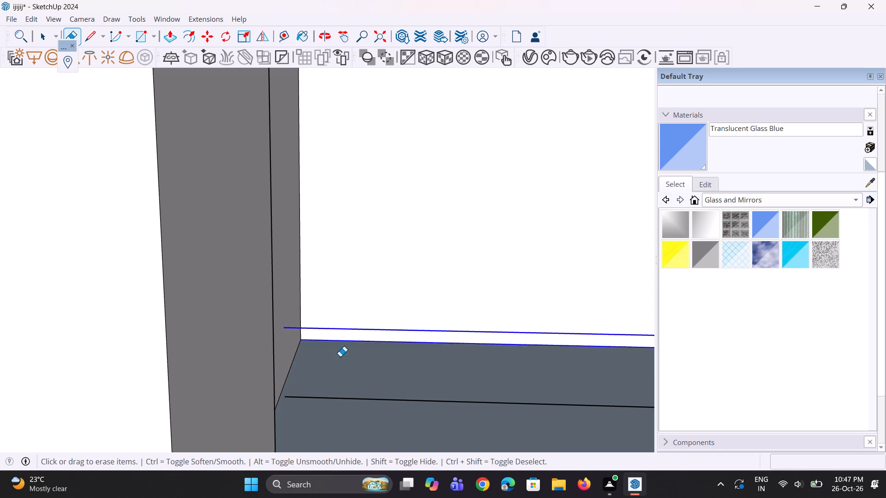
{"action": "left_click_drag", "start_coordinate": [340, 356], "coordinate": [340, 357]}
{"action": "scroll", "coordinate": [369, 354], "scroll_direction": "up", "scroll_amount": 3, "text": "ctrl"}
{"action": "key", "text": "ctrl+z"}
{"action": "scroll", "coordinate": [344, 233], "scroll_direction": "down", "scroll_amount": 11}
{"action": "scroll", "coordinate": [337, 255], "scroll_direction": "up", "scroll_amount": 1}
{"action": "left_click_drag", "start_coordinate": [341, 176], "coordinate": [341, 184]}
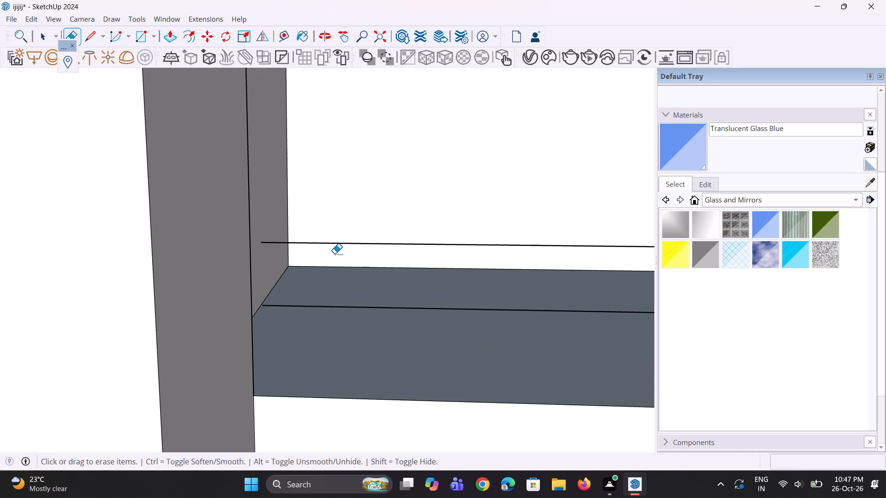
{"action": "scroll", "coordinate": [335, 254], "scroll_direction": "up", "scroll_amount": 1}
{"action": "left_click_drag", "start_coordinate": [339, 240], "coordinate": [340, 244]}
{"action": "left_click_drag", "start_coordinate": [338, 309], "coordinate": [338, 328]}
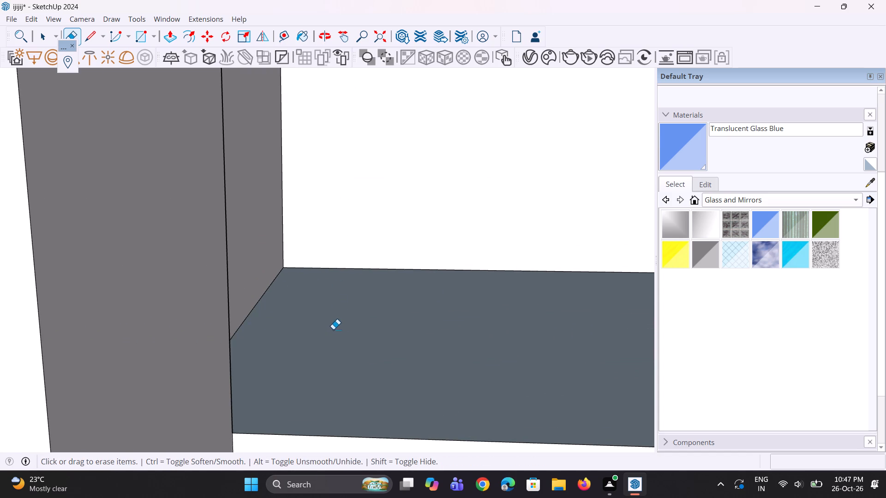
Erase the five old rail lines from the third-level left bay of the central frame.
{"action": "scroll", "coordinate": [328, 331], "scroll_direction": "down", "scroll_amount": 18}
{"action": "middle_click_drag", "start_coordinate": [328, 347], "coordinate": [294, 442]}
{"action": "scroll", "coordinate": [291, 437], "scroll_direction": "down", "scroll_amount": 6}
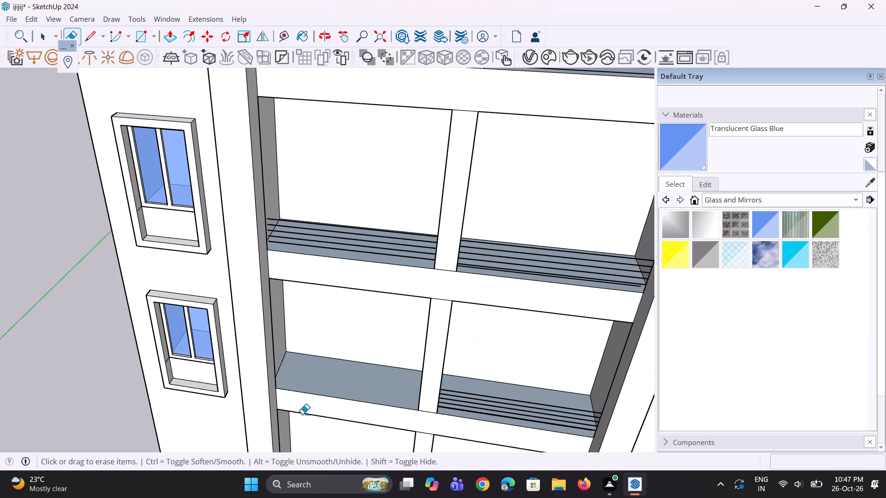
{"action": "scroll", "coordinate": [302, 414], "scroll_direction": "down", "scroll_amount": 5}
{"action": "middle_click_drag", "start_coordinate": [306, 310], "coordinate": [352, 267]}
{"action": "scroll", "coordinate": [351, 270], "scroll_direction": "up", "scroll_amount": 15}
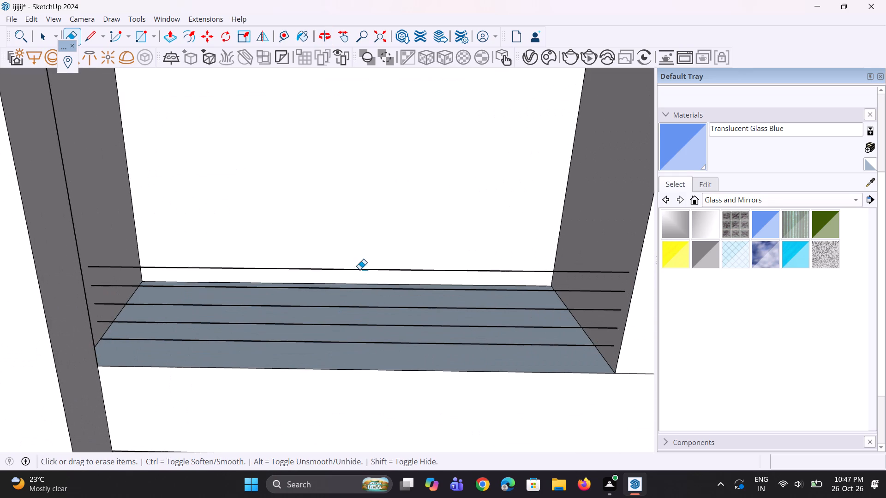
{"action": "left_click_drag", "start_coordinate": [362, 264], "coordinate": [363, 269]}
{"action": "scroll", "coordinate": [359, 289], "scroll_direction": "up", "scroll_amount": 3}
{"action": "left_click", "coordinate": [359, 289]}
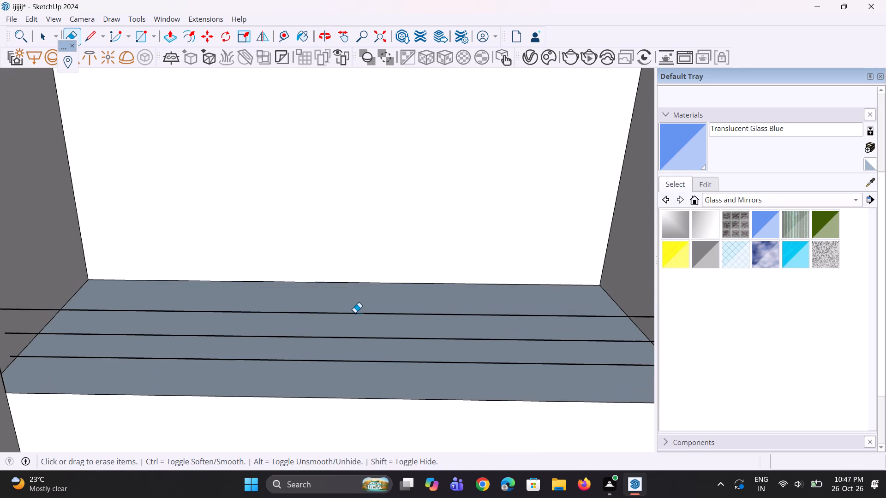
{"action": "left_click_drag", "start_coordinate": [355, 313], "coordinate": [356, 320]}
{"action": "left_click_drag", "start_coordinate": [356, 332], "coordinate": [356, 345]}
{"action": "left_click_drag", "start_coordinate": [353, 360], "coordinate": [354, 366]}
Erase the five old rail lines from the top left bay of the central frame.
{"action": "scroll", "coordinate": [352, 382], "scroll_direction": "down", "scroll_amount": 6}
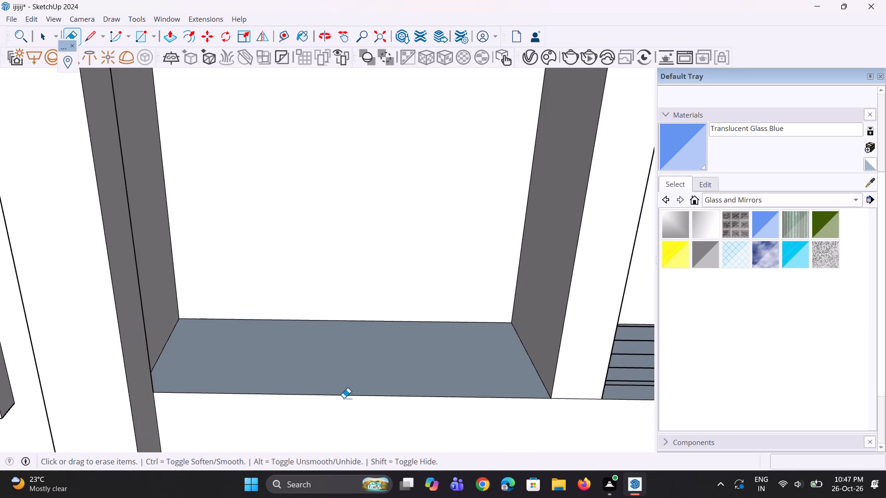
{"action": "scroll", "coordinate": [344, 398], "scroll_direction": "down", "scroll_amount": 12}
{"action": "scroll", "coordinate": [332, 202], "scroll_direction": "up", "scroll_amount": 11}
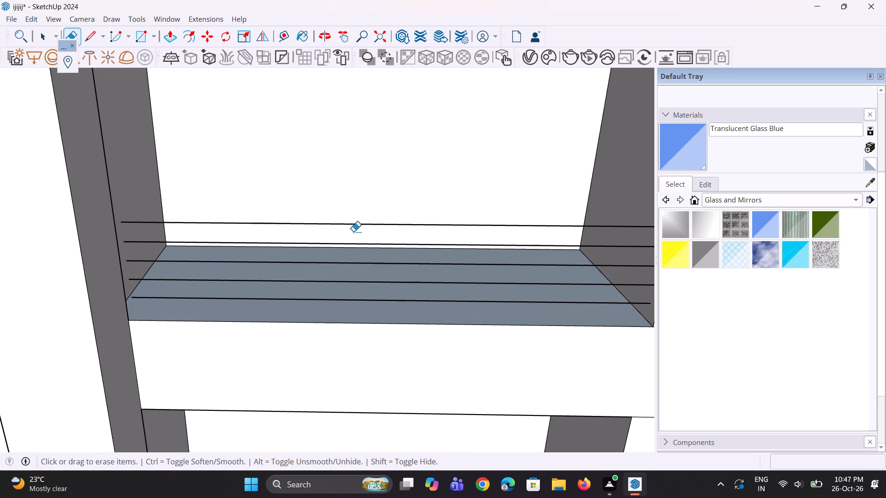
{"action": "left_click_drag", "start_coordinate": [358, 219], "coordinate": [358, 229]}
{"action": "scroll", "coordinate": [353, 243], "scroll_direction": "up", "scroll_amount": 7}
{"action": "left_click", "coordinate": [353, 243]}
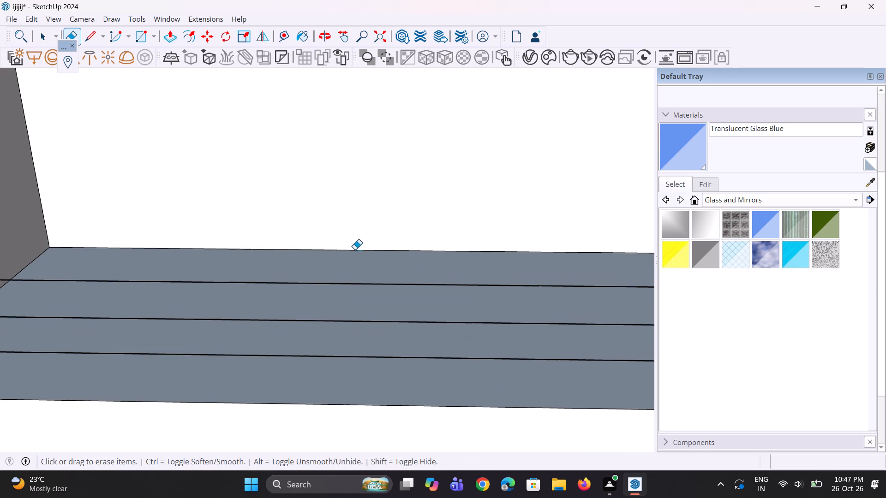
{"action": "left_click_drag", "start_coordinate": [349, 280], "coordinate": [349, 287]}
{"action": "left_click_drag", "start_coordinate": [345, 304], "coordinate": [344, 320]}
{"action": "left_click_drag", "start_coordinate": [329, 338], "coordinate": [329, 349]}
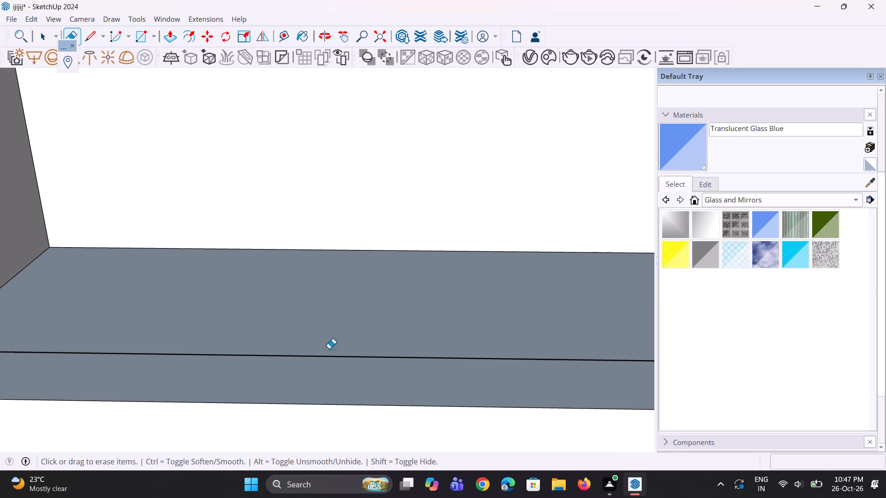
{"action": "left_click_drag", "start_coordinate": [329, 349], "coordinate": [329, 356]}
Copy the single line in the lowest left bay upward by about 6 3/4" and repeat it for four evenly spaced copies.
{"action": "scroll", "coordinate": [310, 339], "scroll_direction": "down", "scroll_amount": 12}
{"action": "middle_click_drag", "start_coordinate": [307, 319], "coordinate": [254, 295]}
{"action": "scroll", "coordinate": [302, 219], "scroll_direction": "down", "scroll_amount": 6}
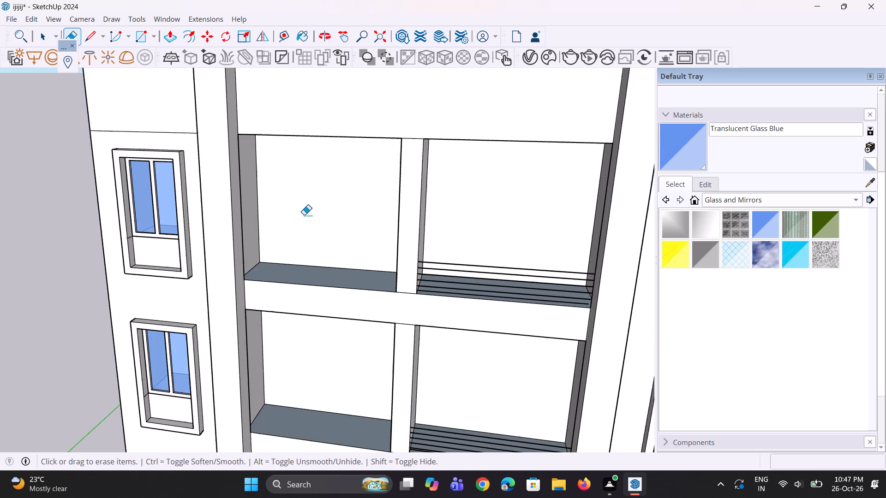
{"action": "scroll", "coordinate": [300, 203], "scroll_direction": "down", "scroll_amount": 13}
{"action": "middle_click_drag", "start_coordinate": [292, 393], "coordinate": [310, 382]}
{"action": "scroll", "coordinate": [292, 399], "scroll_direction": "up", "scroll_amount": 1}
{"action": "scroll", "coordinate": [307, 355], "scroll_direction": "up", "scroll_amount": 6}
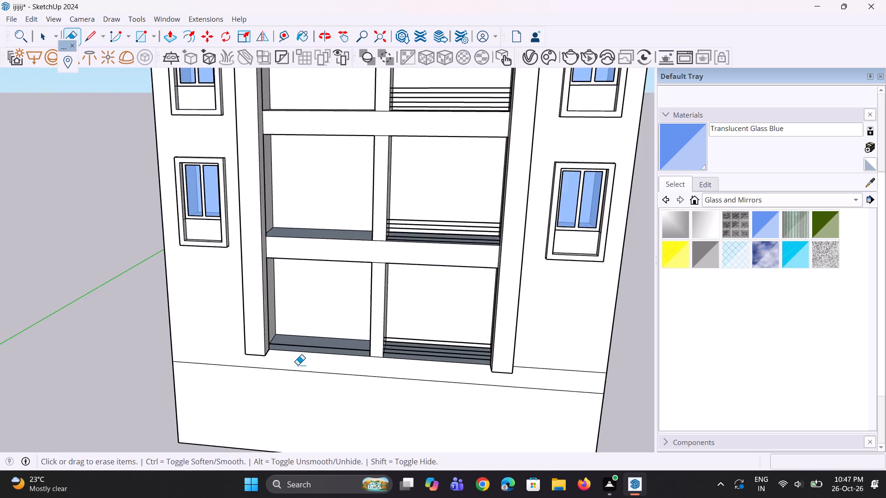
{"action": "scroll", "coordinate": [298, 365], "scroll_direction": "up", "scroll_amount": 12}
{"action": "key", "text": "space"}
{"action": "key", "text": "space"}
{"action": "key", "text": "space"}
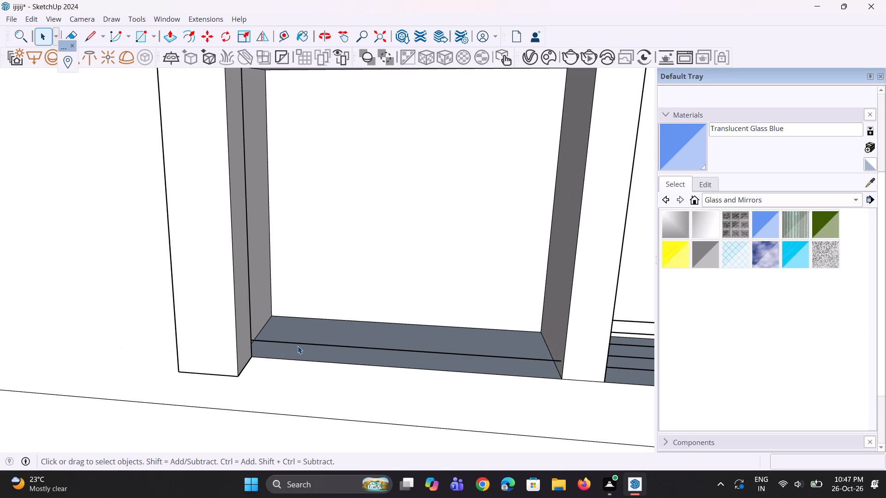
{"action": "left_click", "coordinate": [301, 343]}
{"action": "scroll", "coordinate": [280, 352], "scroll_direction": "up", "scroll_amount": 1}
{"action": "middle_click_drag", "start_coordinate": [266, 351], "coordinate": [230, 347]}
{"action": "scroll", "coordinate": [224, 330], "scroll_direction": "up", "scroll_amount": 5}
{"action": "middle_click_drag", "start_coordinate": [251, 342], "coordinate": [210, 351]}
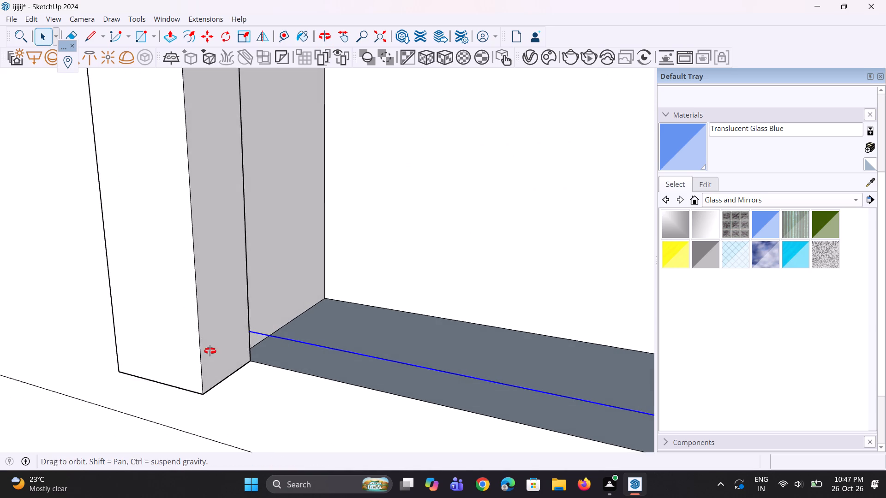
{"action": "middle_click_drag", "start_coordinate": [210, 351], "coordinate": [209, 352]}
{"action": "scroll", "coordinate": [274, 326], "scroll_direction": "up", "scroll_amount": 3}
{"action": "key", "text": "m"}
{"action": "scroll", "coordinate": [273, 322], "scroll_direction": "up", "scroll_amount": 4, "text": "ctrl"}
{"action": "middle_click_drag", "start_coordinate": [233, 313], "coordinate": [153, 316]}
{"action": "scroll", "coordinate": [189, 312], "scroll_direction": "up", "scroll_amount": 2}
{"action": "left_click", "coordinate": [192, 325]}
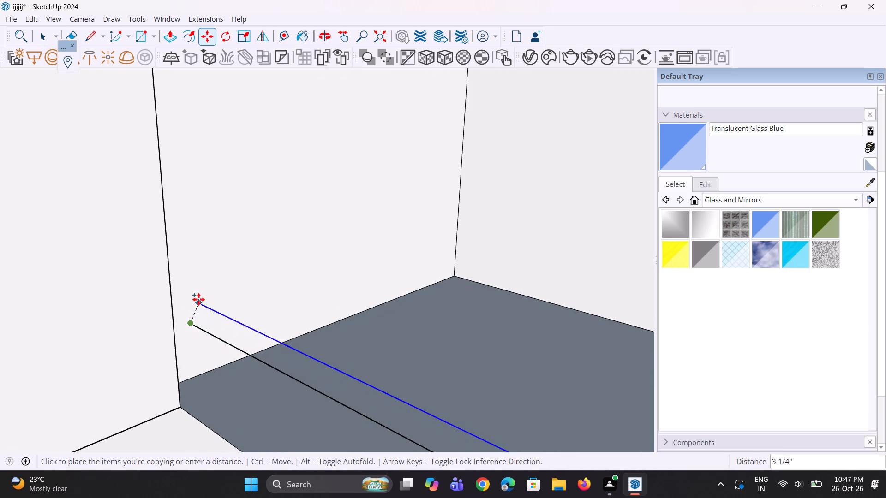
{"action": "left_click", "coordinate": [189, 281]}
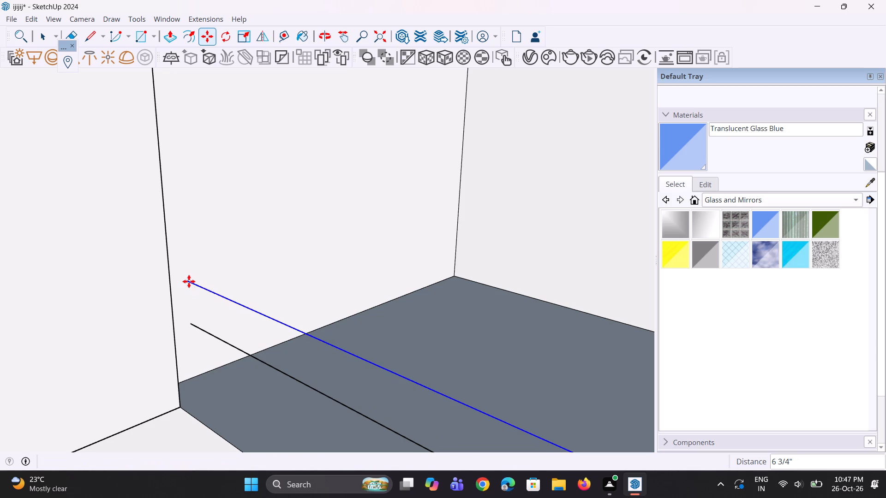
{"action": "type", "text": "*4"}
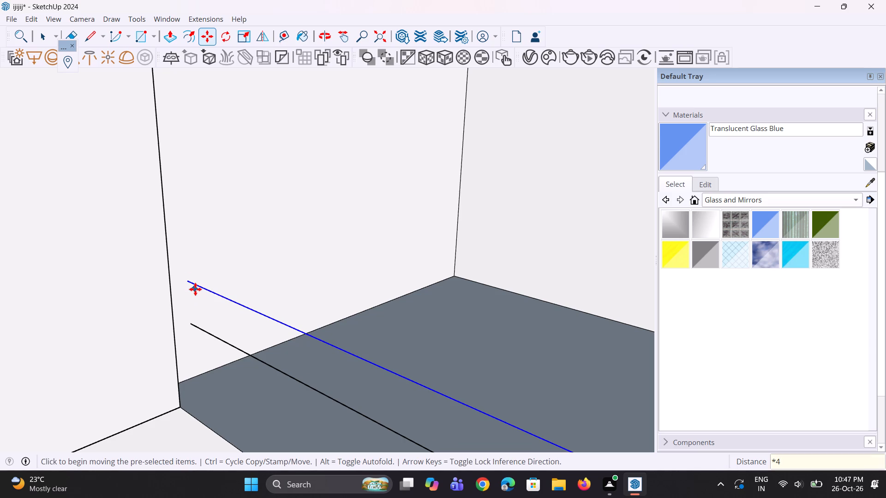
{"action": "key", "text": "Return"}
{"action": "scroll", "coordinate": [198, 308], "scroll_direction": "down", "scroll_amount": 10}
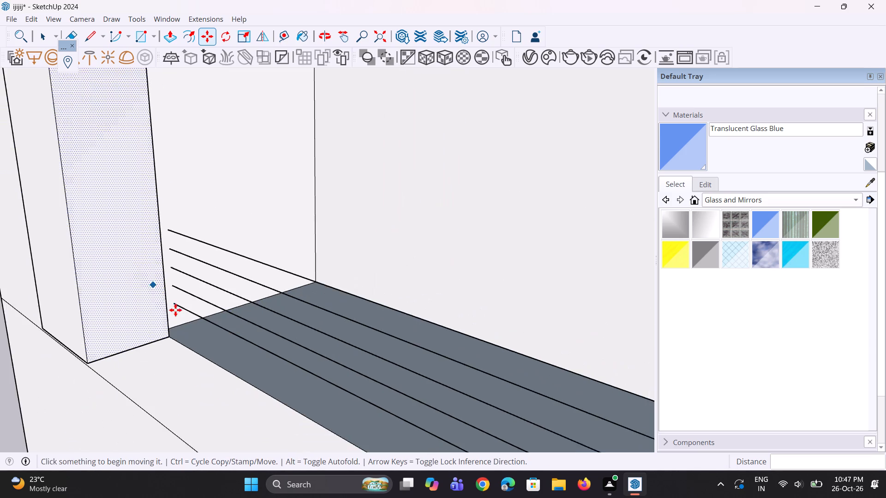
{"action": "middle_click_drag", "start_coordinate": [217, 321], "coordinate": [398, 327]}
{"action": "scroll", "coordinate": [358, 309], "scroll_direction": "down", "scroll_amount": 12}
{"action": "middle_click_drag", "start_coordinate": [385, 330], "coordinate": [376, 314]}
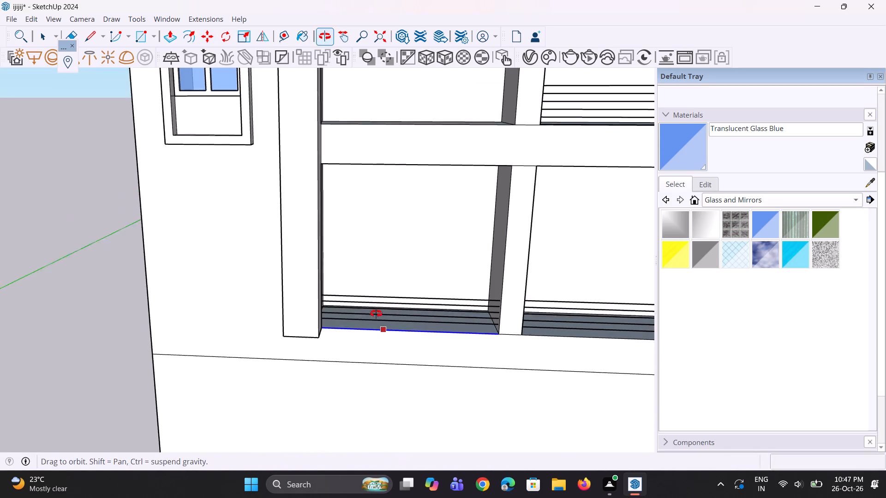
{"action": "middle_click_drag", "start_coordinate": [376, 314], "coordinate": [370, 310]}
{"action": "scroll", "coordinate": [364, 311], "scroll_direction": "down", "scroll_amount": 5}
{"action": "middle_click_drag", "start_coordinate": [370, 314], "coordinate": [362, 291]}
{"action": "key", "text": "space"}
{"action": "scroll", "coordinate": [357, 299], "scroll_direction": "up", "scroll_amount": 4}
{"action": "key", "text": "space"}
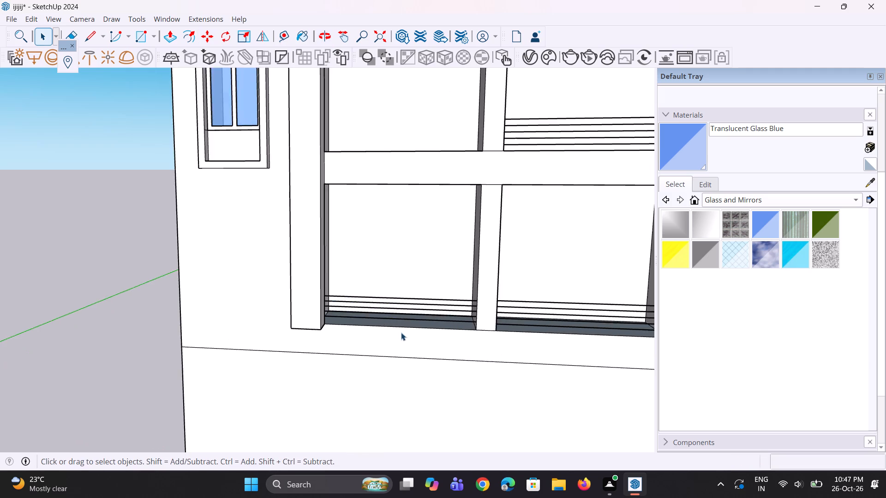
{"action": "key", "text": "space"}
Copy the five rail lines from the lowest left bay straight up about 18' 1 5/8" into the second-level left bay.
{"action": "scroll", "coordinate": [401, 332], "scroll_direction": "up", "scroll_amount": 8}
{"action": "middle_click_drag", "start_coordinate": [299, 300], "coordinate": [219, 312]}
{"action": "scroll", "coordinate": [247, 315], "scroll_direction": "up", "scroll_amount": 4}
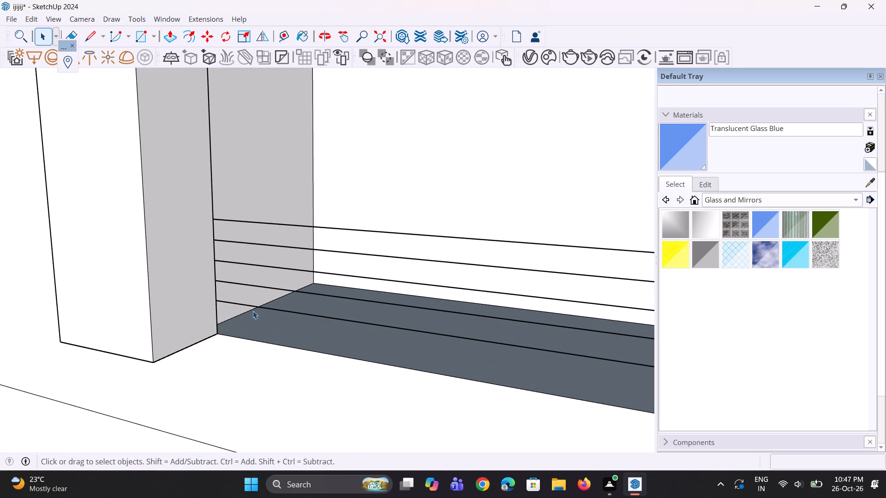
{"action": "left_click", "coordinate": [255, 307]}
{"action": "scroll", "coordinate": [259, 290], "scroll_direction": "up", "scroll_amount": 2}
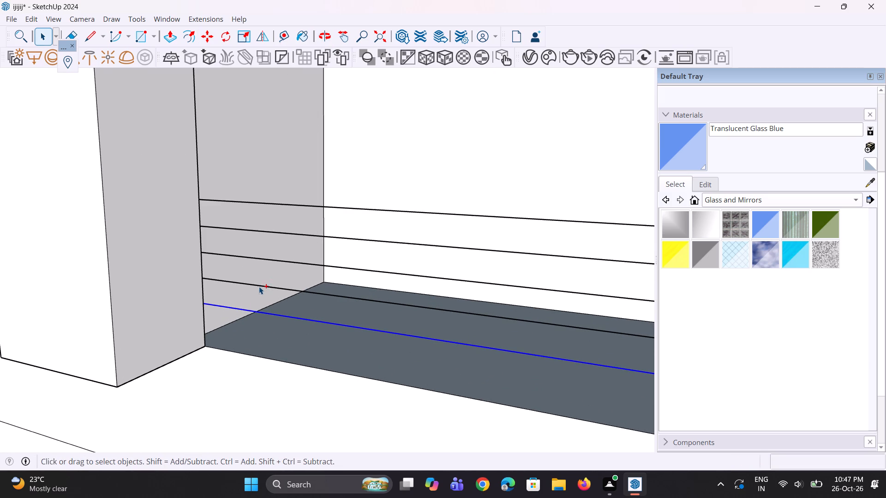
{"action": "left_click", "coordinate": [259, 286], "text": "ctrl"}
{"action": "scroll", "coordinate": [265, 273], "scroll_direction": "up", "scroll_amount": 3, "text": "ctrl"}
{"action": "left_click", "coordinate": [279, 255], "text": "ctrl"}
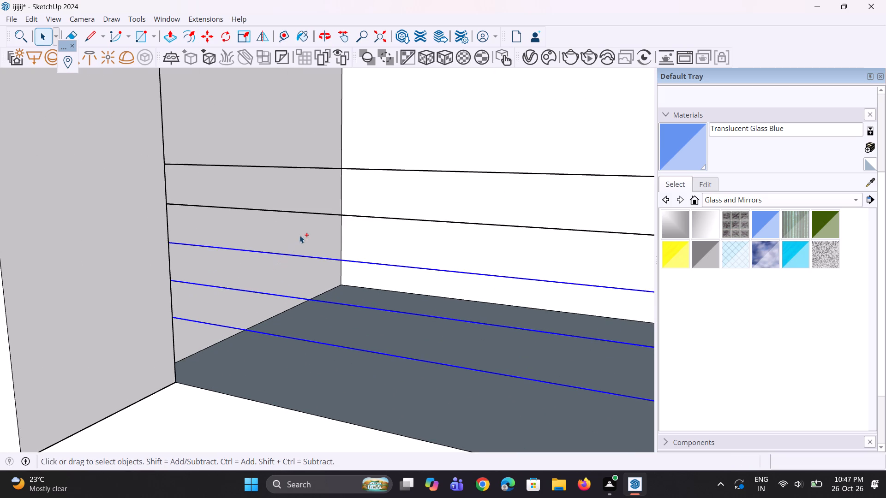
{"action": "scroll", "coordinate": [302, 232], "scroll_direction": "up", "scroll_amount": 2, "text": "ctrl"}
{"action": "left_click", "coordinate": [329, 207], "text": "ctrl"}
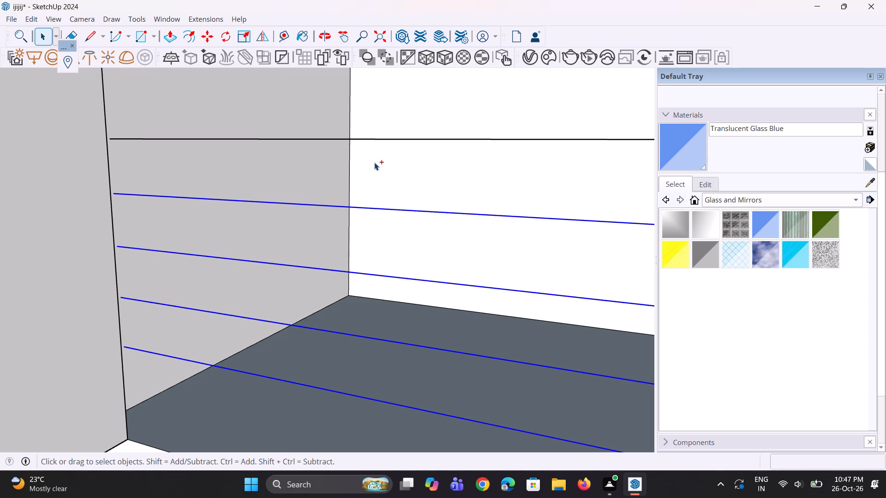
{"action": "left_click", "coordinate": [384, 139], "text": "ctrl"}
{"action": "key", "text": "m"}
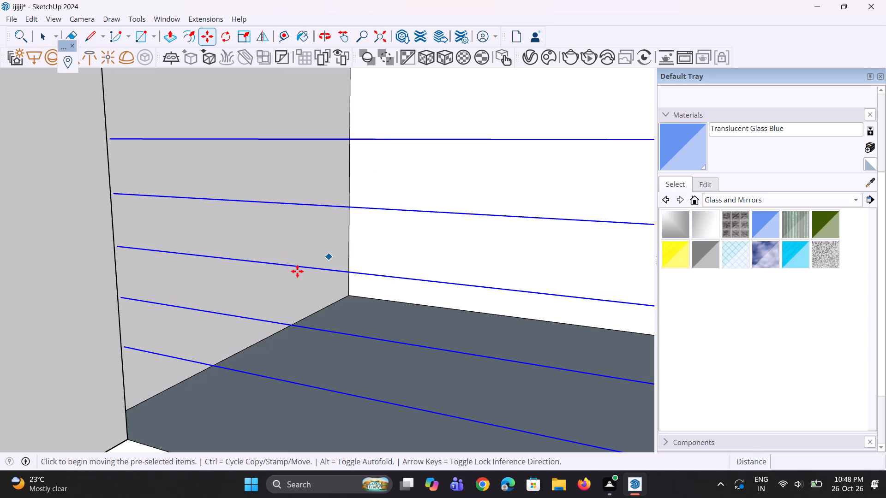
{"action": "middle_click_drag", "start_coordinate": [264, 285], "coordinate": [174, 319]}
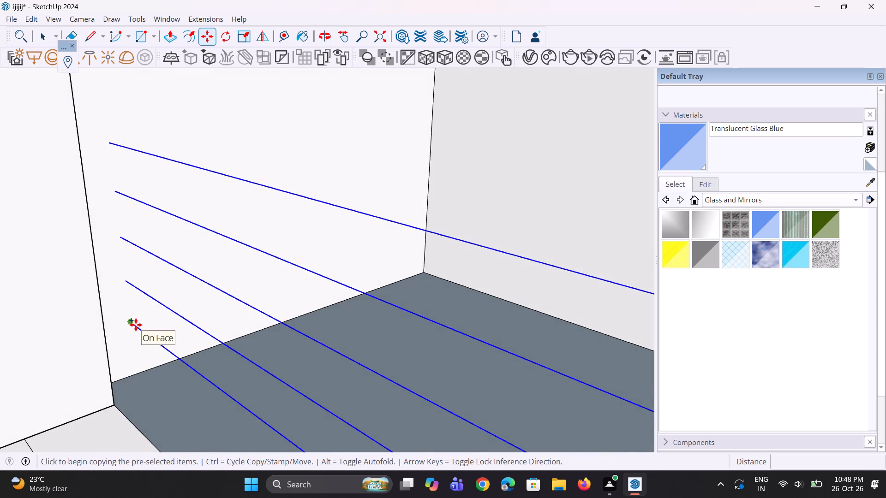
{"action": "left_click", "coordinate": [136, 325]}
{"action": "scroll", "coordinate": [236, 327], "scroll_direction": "down", "scroll_amount": 18}
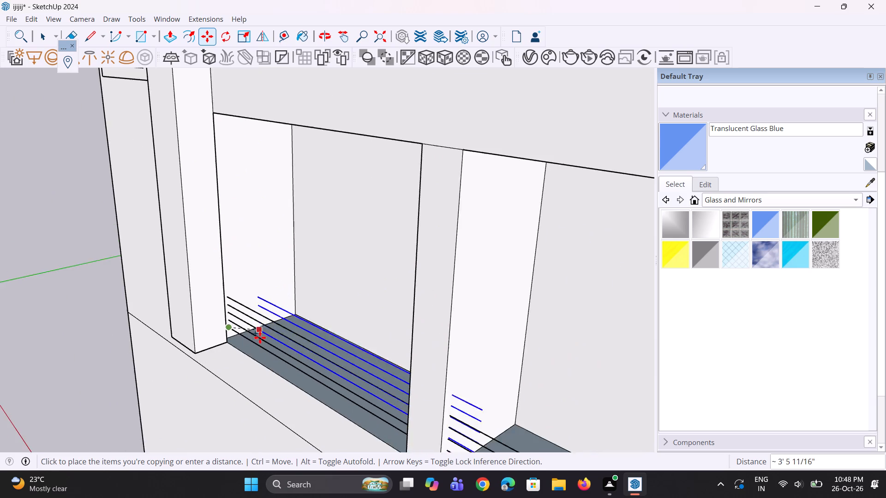
{"action": "scroll", "coordinate": [260, 338], "scroll_direction": "down", "scroll_amount": 5}
{"action": "scroll", "coordinate": [244, 177], "scroll_direction": "up", "scroll_amount": 10}
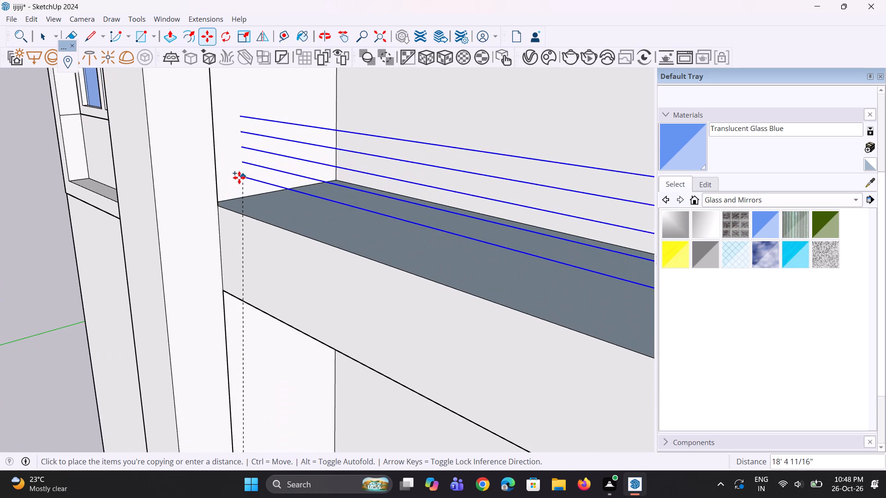
{"action": "scroll", "coordinate": [224, 185], "scroll_direction": "up", "scroll_amount": 5}
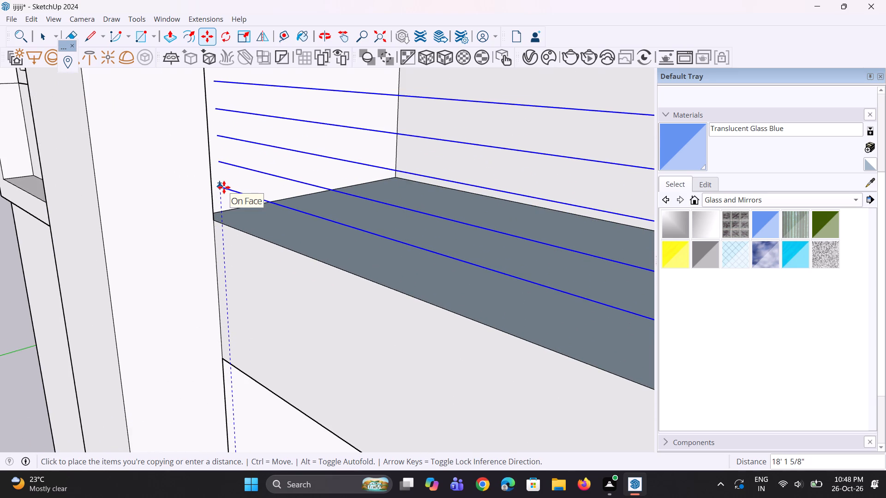
{"action": "left_click", "coordinate": [224, 187]}
Copy the five rail lines from the second-level left bay up about 18' 1 13/16" into the third-level left bay.
{"action": "scroll", "coordinate": [312, 293], "scroll_direction": "down", "scroll_amount": 5}
{"action": "key", "text": "m"}
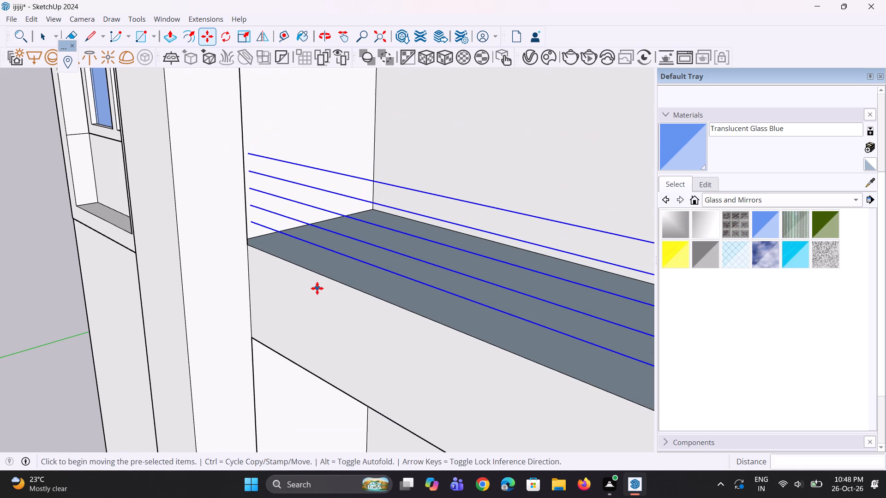
{"action": "left_click", "coordinate": [254, 223]}
{"action": "scroll", "coordinate": [291, 302], "scroll_direction": "down", "scroll_amount": 8}
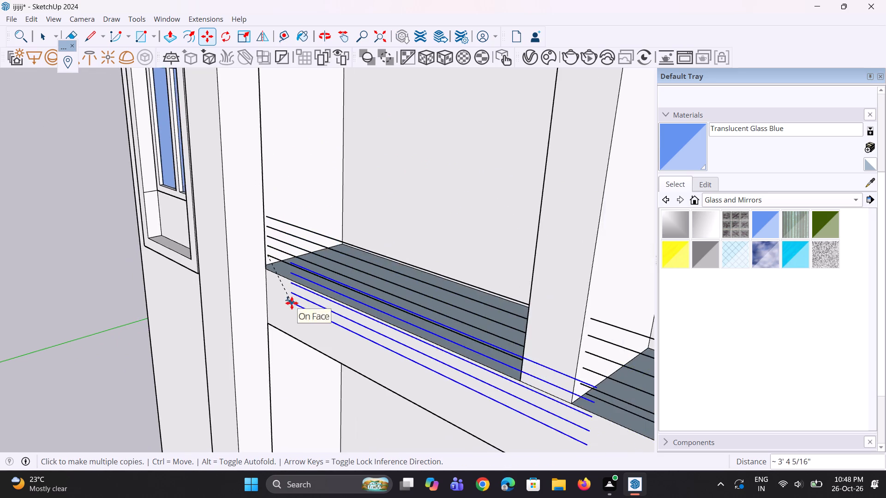
{"action": "scroll", "coordinate": [292, 303], "scroll_direction": "down", "scroll_amount": 8}
{"action": "scroll", "coordinate": [285, 144], "scroll_direction": "up", "scroll_amount": 8}
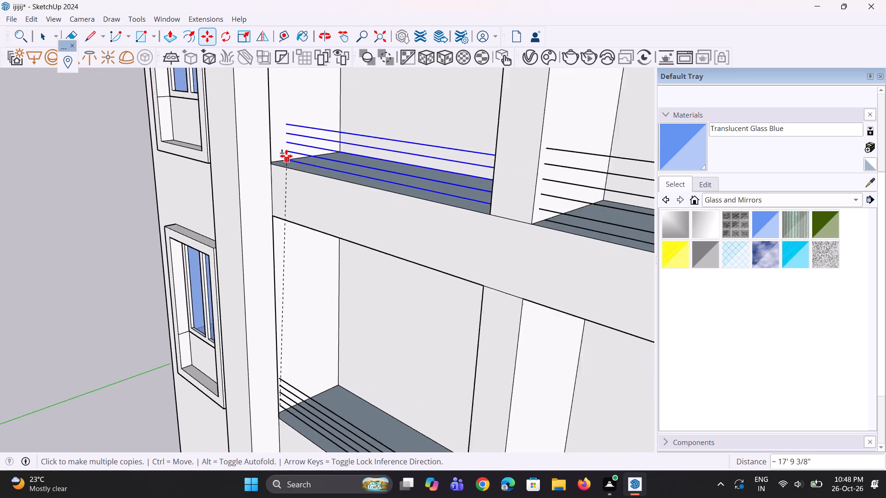
{"action": "scroll", "coordinate": [286, 156], "scroll_direction": "up", "scroll_amount": 6}
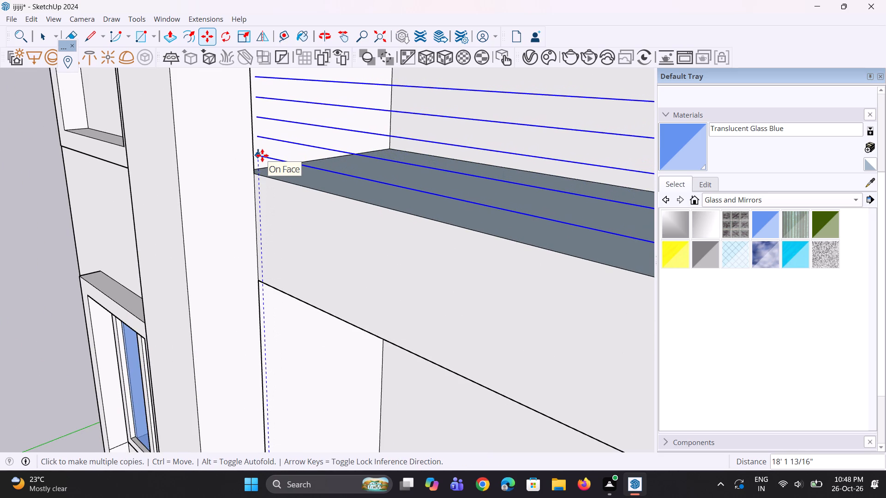
{"action": "left_click", "coordinate": [262, 155]}
Place another copy of the five rail lines in the top left bay, about 36' 6 7/8" above the second-level set.
{"action": "scroll", "coordinate": [358, 295], "scroll_direction": "down", "scroll_amount": 12}
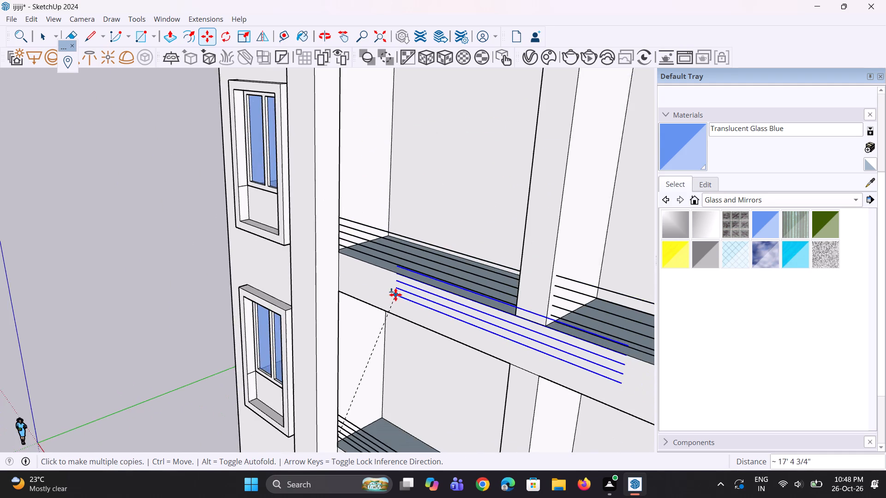
{"action": "scroll", "coordinate": [395, 294], "scroll_direction": "down", "scroll_amount": 6}
{"action": "middle_click_drag", "start_coordinate": [371, 292], "coordinate": [581, 296]}
{"action": "scroll", "coordinate": [400, 330], "scroll_direction": "down", "scroll_amount": 4}
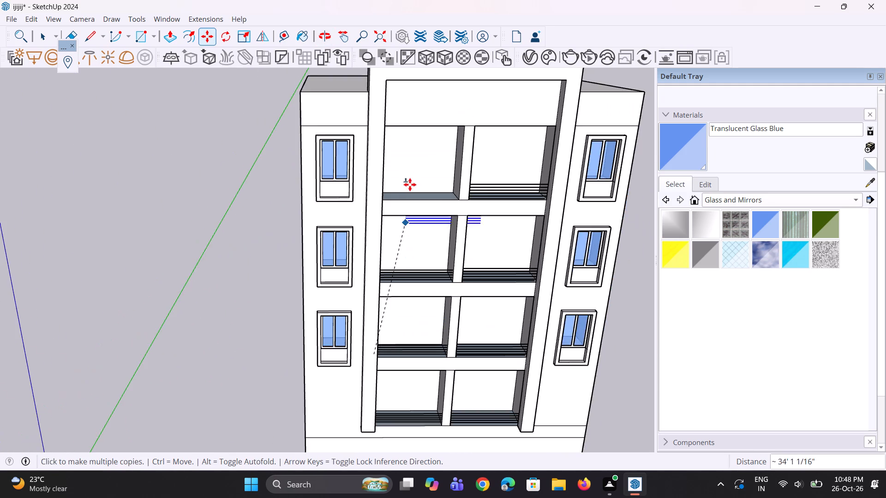
{"action": "scroll", "coordinate": [410, 179], "scroll_direction": "up", "scroll_amount": 2}
{"action": "middle_click_drag", "start_coordinate": [407, 178], "coordinate": [292, 195]}
{"action": "scroll", "coordinate": [338, 214], "scroll_direction": "up", "scroll_amount": 11}
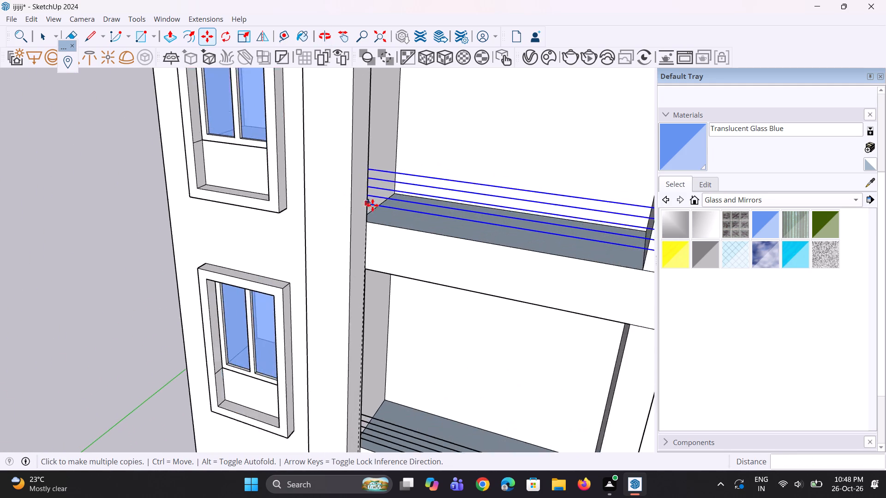
{"action": "middle_click_drag", "start_coordinate": [377, 208], "coordinate": [318, 206]}
{"action": "scroll", "coordinate": [352, 204], "scroll_direction": "up", "scroll_amount": 4}
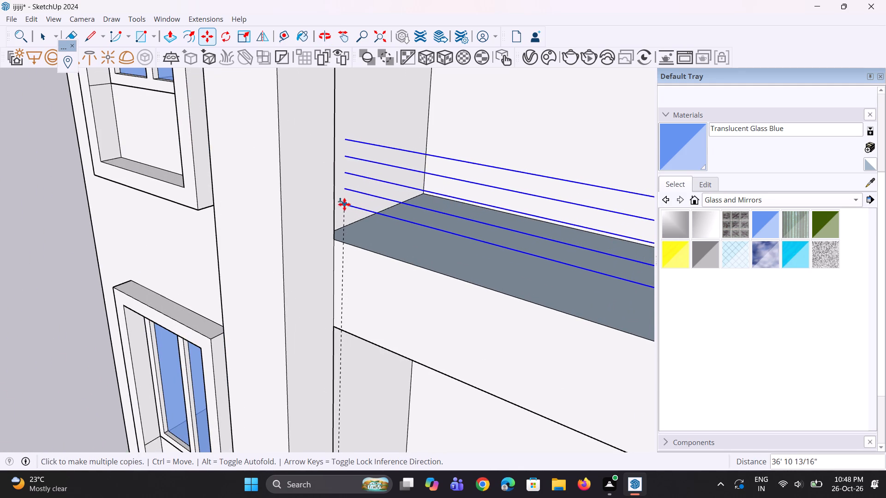
{"action": "scroll", "coordinate": [344, 214], "scroll_direction": "up", "scroll_amount": 3}
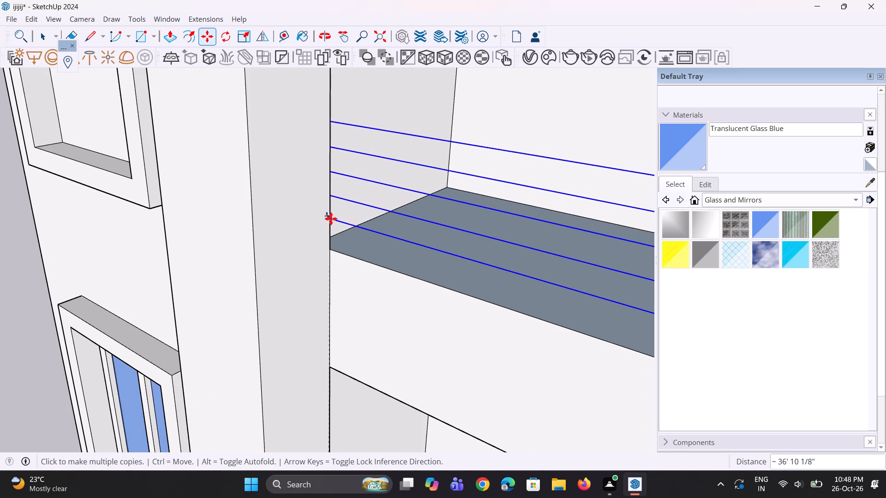
{"action": "scroll", "coordinate": [335, 227], "scroll_direction": "up", "scroll_amount": 1}
{"action": "middle_click_drag", "start_coordinate": [335, 225], "coordinate": [272, 234]}
{"action": "scroll", "coordinate": [305, 225], "scroll_direction": "up", "scroll_amount": 2}
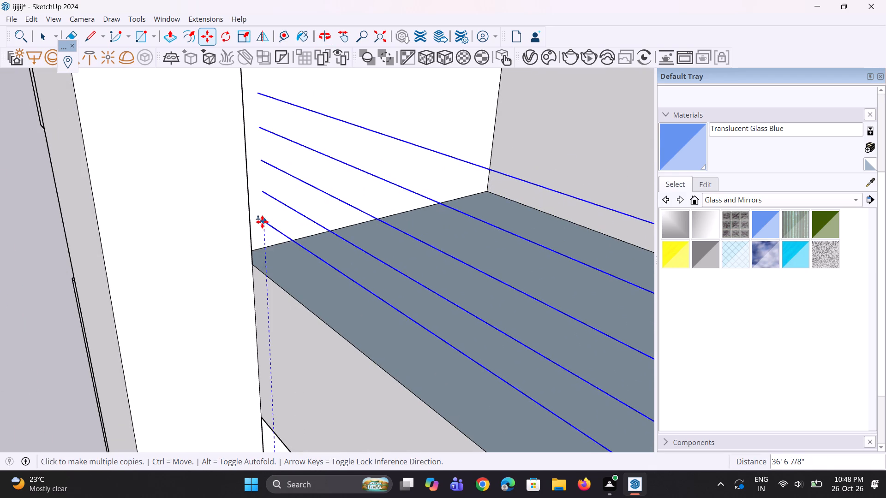
{"action": "left_click", "coordinate": [262, 222]}
{"action": "middle_click_drag", "start_coordinate": [300, 276], "coordinate": [347, 279]}
{"action": "key", "text": "space"}
{"action": "key", "text": "space"}
Draw a circle of about 1 3/16" radius on the inner column face, centred on the end of the top bay's uppermost rail line.
{"action": "middle_click_drag", "start_coordinate": [342, 293], "coordinate": [323, 295]}
{"action": "scroll", "coordinate": [341, 330], "scroll_direction": "down", "scroll_amount": 5}
{"action": "key", "text": "c"}
{"action": "scroll", "coordinate": [332, 160], "scroll_direction": "up", "scroll_amount": 7}
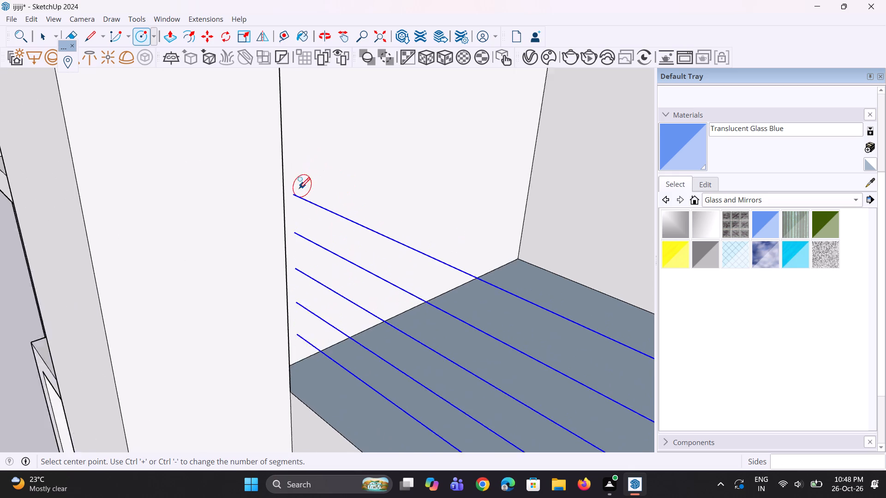
{"action": "left_click", "coordinate": [297, 197]}
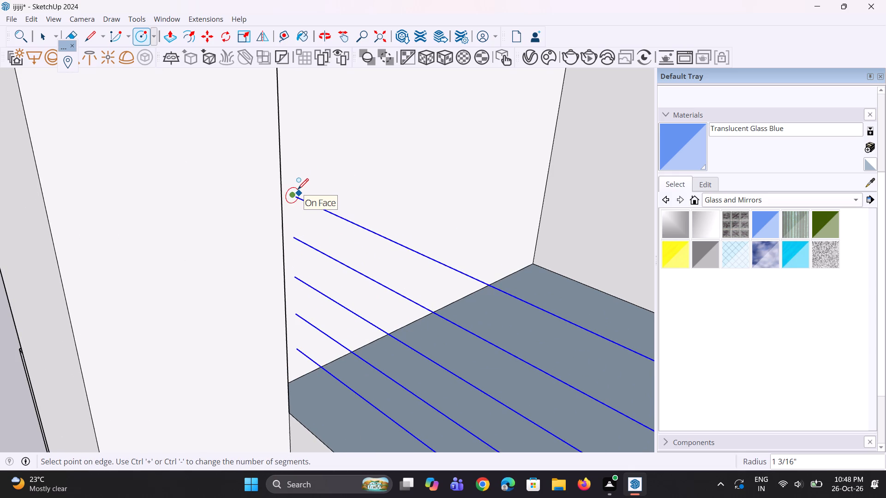
{"action": "left_click", "coordinate": [298, 189]}
{"action": "scroll", "coordinate": [287, 216], "scroll_direction": "up", "scroll_amount": 1}
{"action": "middle_click_drag", "start_coordinate": [287, 216], "coordinate": [277, 203]}
{"action": "key", "text": "space"}
{"action": "key", "text": "space"}
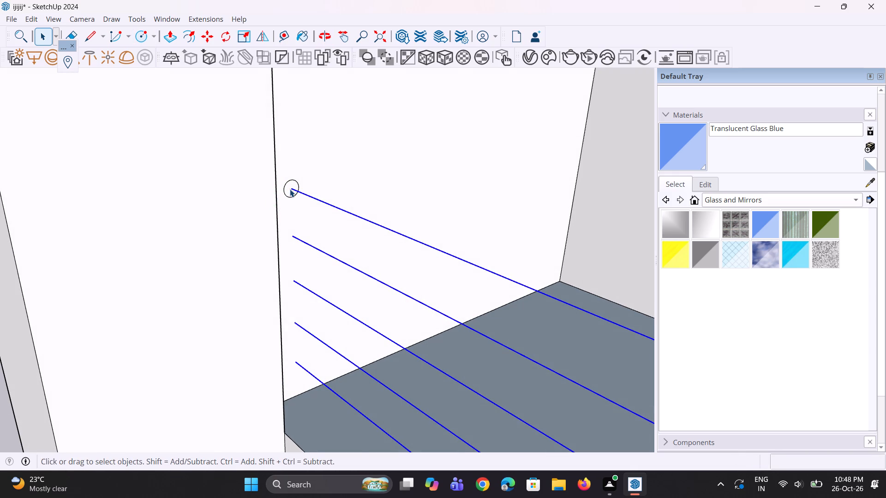
Copy the circle face down about 7 1/8" to the second rail line and repeat it for four copies.
{"action": "left_click", "coordinate": [290, 189]}
{"action": "scroll", "coordinate": [297, 205], "scroll_direction": "up", "scroll_amount": 2}
{"action": "key", "text": "m"}
{"action": "scroll", "coordinate": [297, 200], "scroll_direction": "up", "scroll_amount": 4}
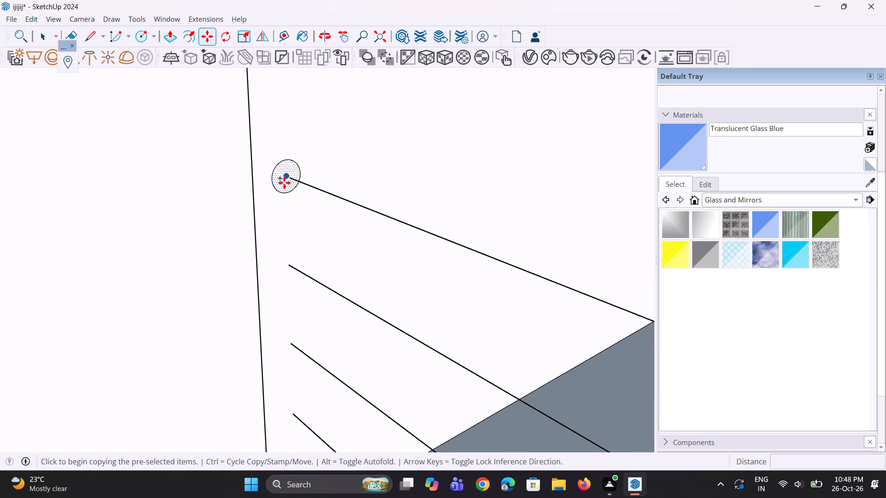
{"action": "left_click", "coordinate": [284, 183]}
{"action": "left_click", "coordinate": [287, 269]}
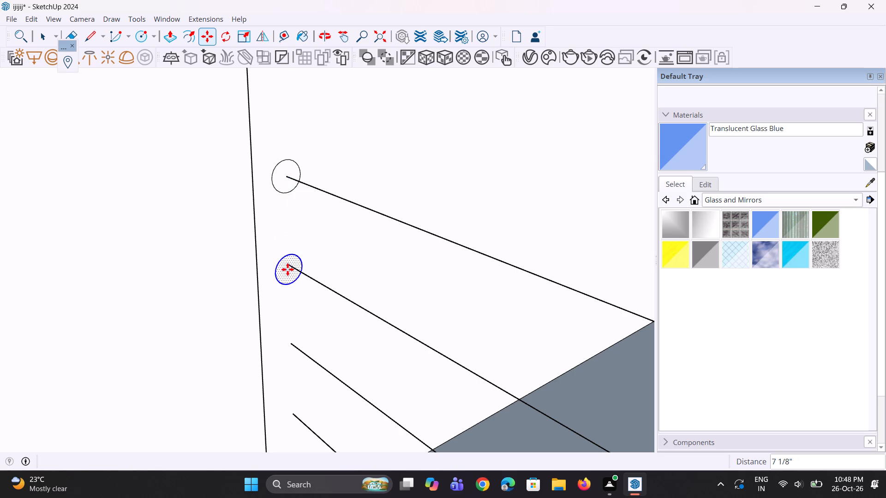
{"action": "key", "text": "asterisk"}
{"action": "key", "text": "4"}
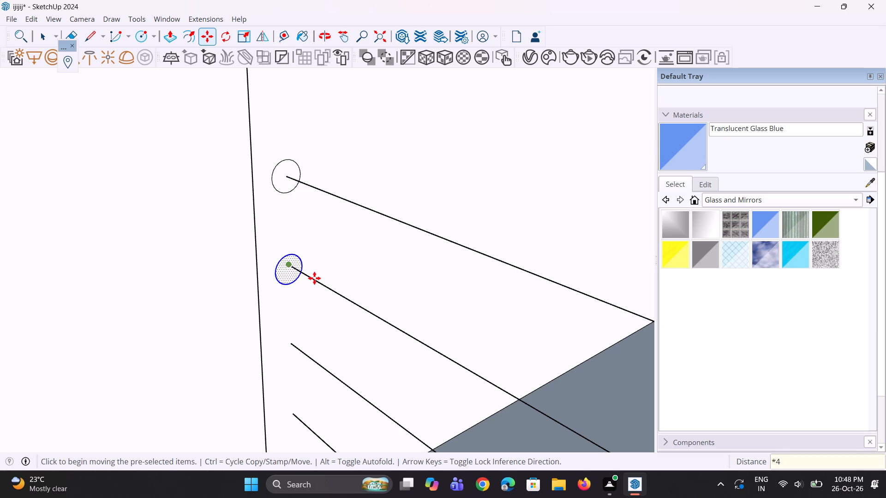
{"action": "key", "text": "Return"}
Move the fourth circle from the top up about 13/16" to centre it on its rail line's end.
{"action": "scroll", "coordinate": [324, 254], "scroll_direction": "down", "scroll_amount": 6}
{"action": "middle_click_drag", "start_coordinate": [303, 303], "coordinate": [311, 225]}
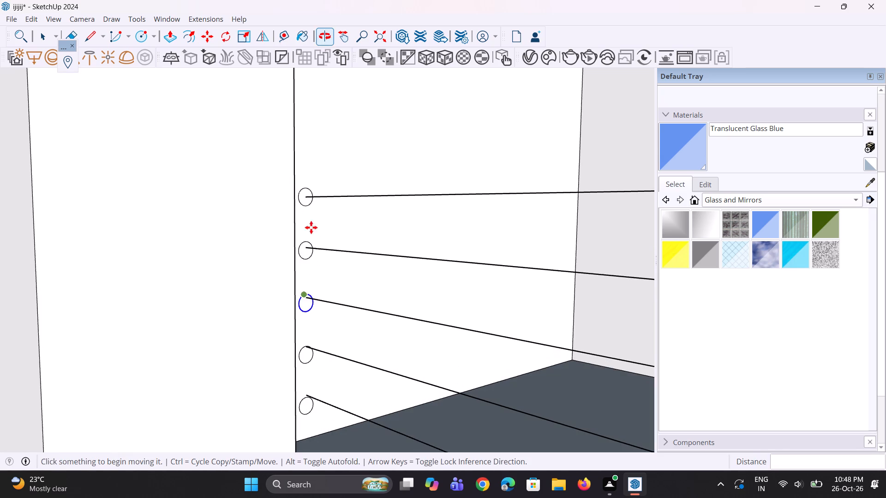
{"action": "scroll", "coordinate": [310, 302], "scroll_direction": "up", "scroll_amount": 9}
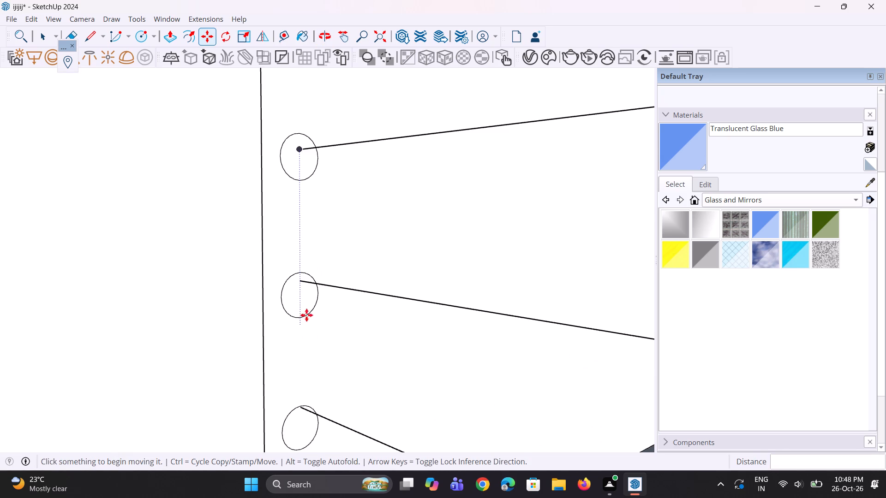
{"action": "scroll", "coordinate": [297, 295], "scroll_direction": "down", "scroll_amount": 5}
{"action": "key", "text": "space"}
{"action": "key", "text": "space"}
{"action": "left_click", "coordinate": [297, 379]}
{"action": "key", "text": "m"}
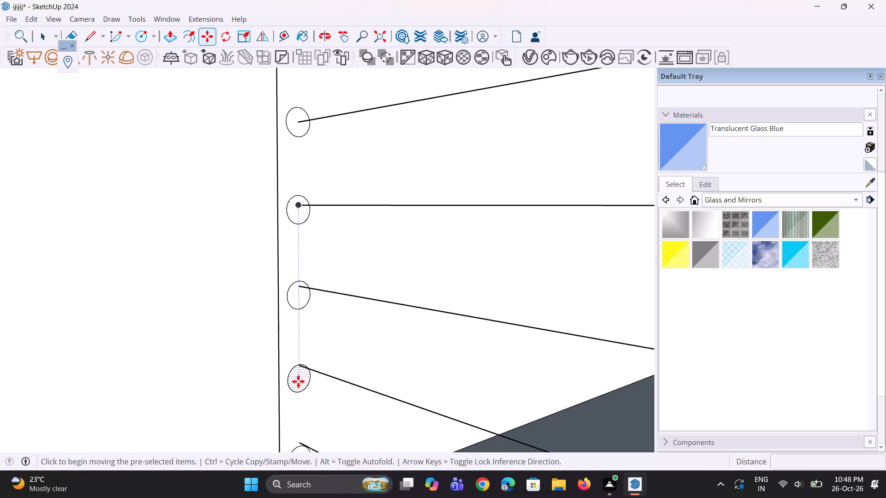
{"action": "left_click", "coordinate": [298, 381]}
{"action": "left_click", "coordinate": [300, 372]}
Move the lowest circle up about 1 1/4" to centre it on the end of the lowest rail line.
{"action": "scroll", "coordinate": [273, 332], "scroll_direction": "down", "scroll_amount": 6}
{"action": "scroll", "coordinate": [300, 411], "scroll_direction": "up", "scroll_amount": 4}
{"action": "key", "text": "space"}
{"action": "left_click", "coordinate": [293, 412]}
{"action": "scroll", "coordinate": [284, 413], "scroll_direction": "up", "scroll_amount": 3}
{"action": "key", "text": "m"}
{"action": "left_click", "coordinate": [283, 411]}
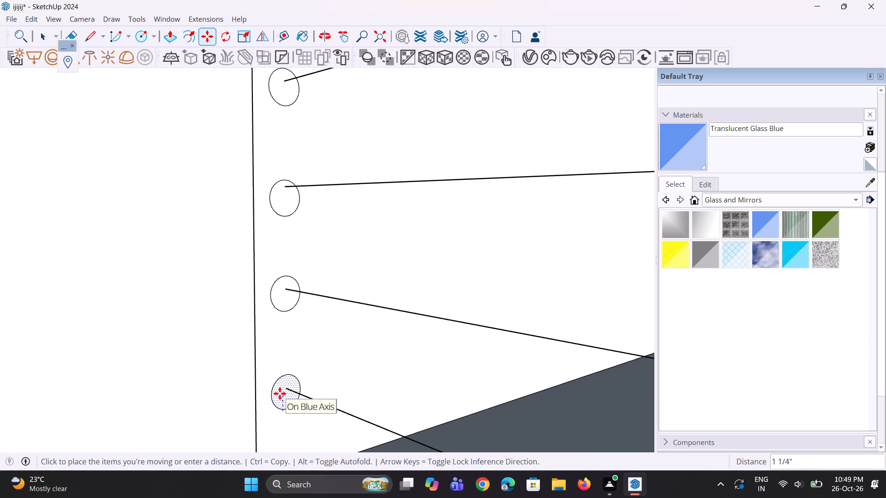
{"action": "left_click", "coordinate": [280, 393]}
{"action": "scroll", "coordinate": [294, 391], "scroll_direction": "down", "scroll_amount": 5}
Move the third circle from the top up about 11/16" to centre it on its rail line's end.
{"action": "scroll", "coordinate": [307, 274], "scroll_direction": "up", "scroll_amount": 4}
{"action": "key", "text": "space"}
{"action": "key", "text": "space"}
{"action": "left_click", "coordinate": [281, 273]}
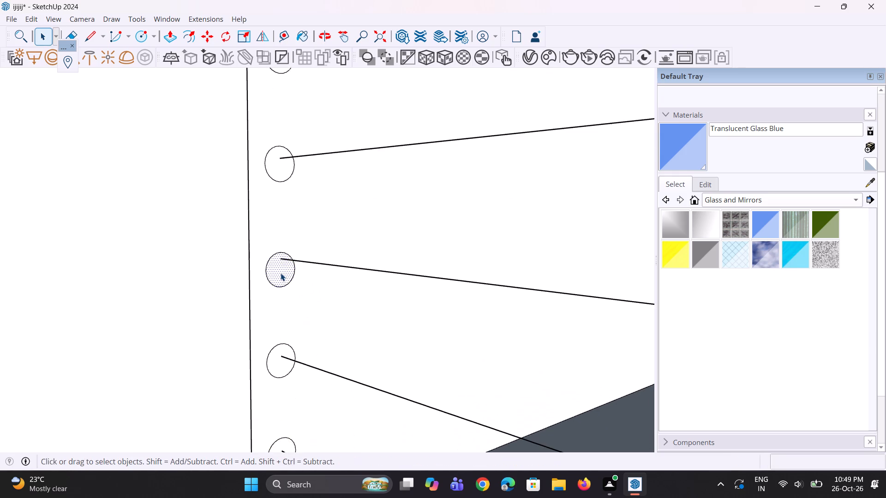
{"action": "scroll", "coordinate": [281, 273], "scroll_direction": "up", "scroll_amount": 3}
{"action": "key", "text": "m"}
{"action": "left_click", "coordinate": [280, 272]}
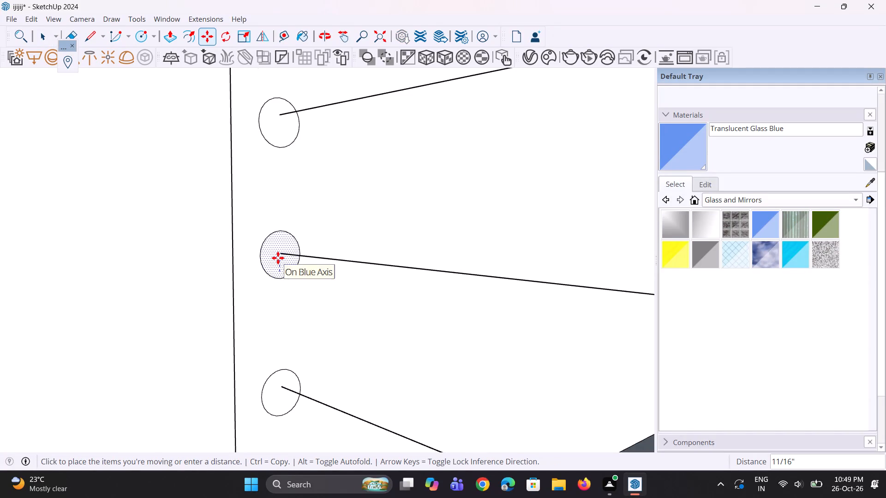
{"action": "left_click", "coordinate": [278, 258]}
{"action": "key", "text": "space"}
Move the second circle from the top up slightly to centre it on the end of its rail line.
{"action": "scroll", "coordinate": [270, 305], "scroll_direction": "down", "scroll_amount": 5}
{"action": "middle_click_drag", "start_coordinate": [271, 305], "coordinate": [239, 359]}
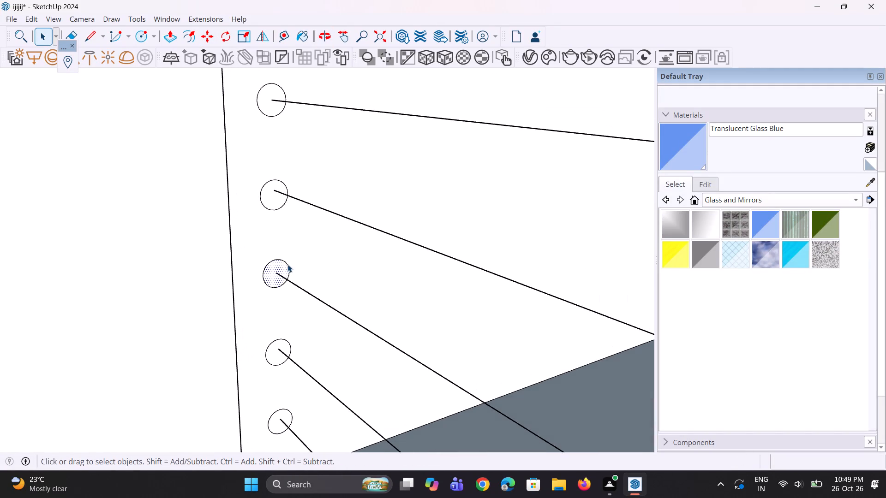
{"action": "left_click", "coordinate": [274, 190]}
{"action": "scroll", "coordinate": [262, 203], "scroll_direction": "up", "scroll_amount": 3}
{"action": "key", "text": "m"}
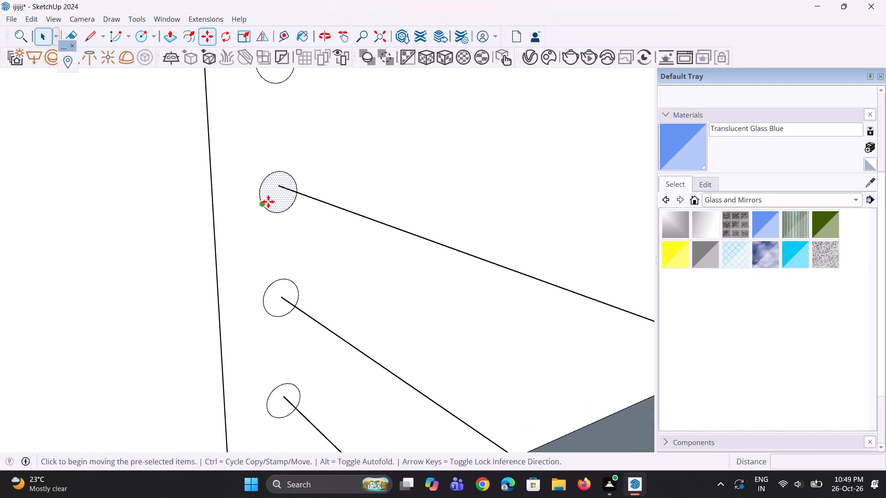
{"action": "left_click", "coordinate": [270, 201]}
{"action": "left_click", "coordinate": [272, 191]}
{"action": "scroll", "coordinate": [258, 222], "scroll_direction": "down", "scroll_amount": 5}
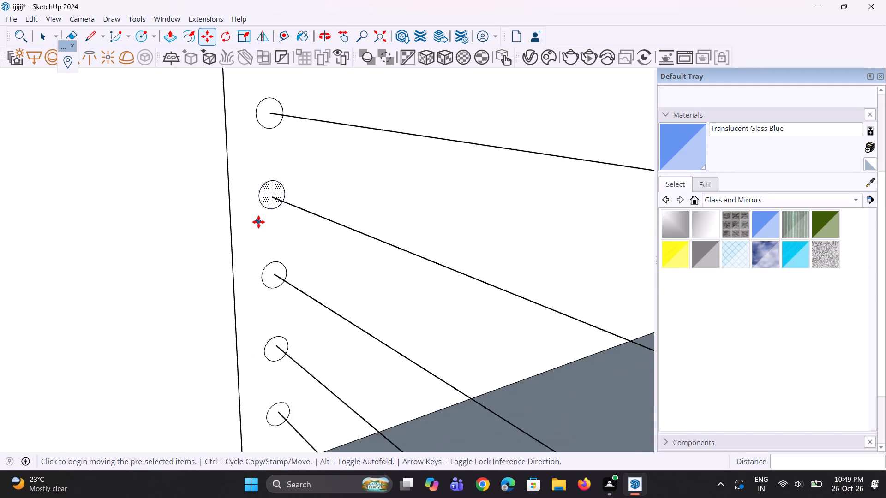
Copy the five rail circles down about 18' 4 13/16" onto the rail line ends of the same bay one floor below.
{"action": "middle_click_drag", "start_coordinate": [258, 222], "coordinate": [322, 214]}
{"action": "key", "text": "space"}
{"action": "key", "text": "space"}
{"action": "scroll", "coordinate": [273, 154], "scroll_direction": "up", "scroll_amount": 3}
{"action": "left_click", "coordinate": [268, 125]}
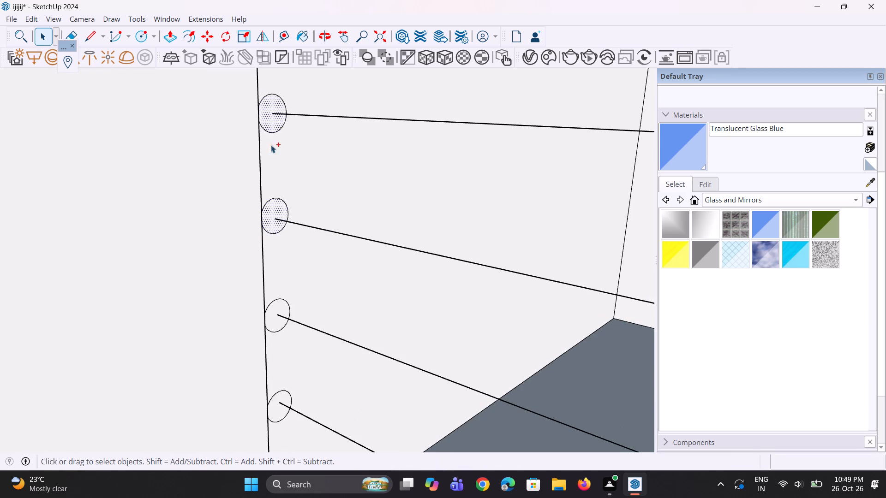
{"action": "left_click", "coordinate": [270, 212], "text": "ctrl"}
{"action": "left_click", "coordinate": [275, 320], "text": "ctrl"}
{"action": "scroll", "coordinate": [255, 217], "scroll_direction": "down", "scroll_amount": 5}
{"action": "scroll", "coordinate": [261, 349], "scroll_direction": "up", "scroll_amount": 4}
{"action": "left_click", "coordinate": [273, 350], "text": "ctrl"}
{"action": "scroll", "coordinate": [254, 262], "scroll_direction": "down", "scroll_amount": 4}
{"action": "scroll", "coordinate": [290, 404], "scroll_direction": "up", "scroll_amount": 4}
{"action": "left_click", "coordinate": [263, 395], "text": "ctrl"}
{"action": "scroll", "coordinate": [317, 323], "scroll_direction": "down", "scroll_amount": 5}
{"action": "middle_click_drag", "start_coordinate": [295, 340], "coordinate": [293, 315]}
{"action": "key", "text": "m"}
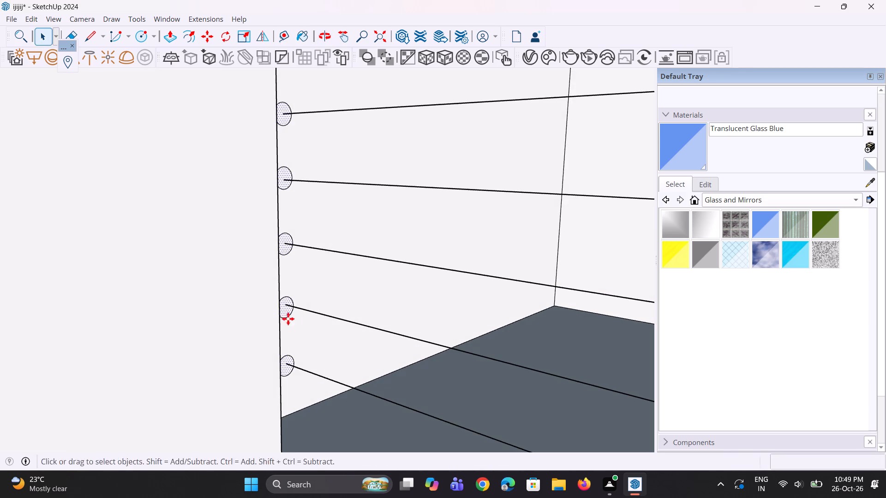
{"action": "left_click", "coordinate": [289, 375]}
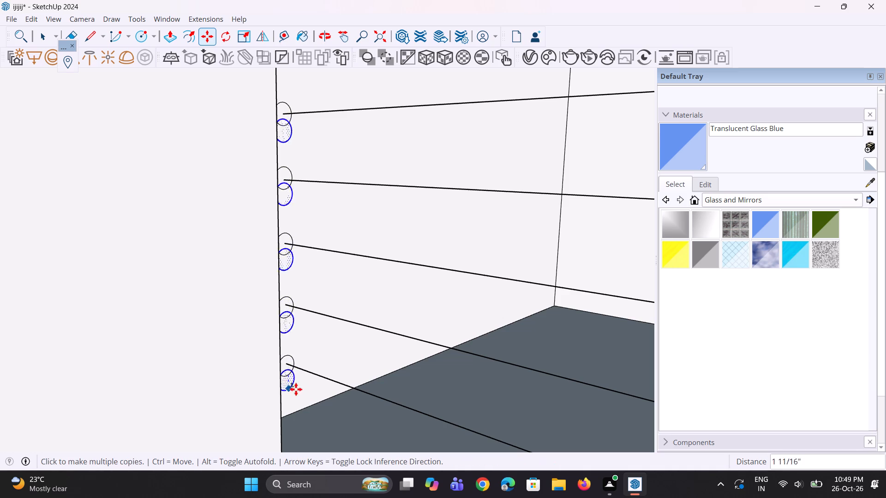
{"action": "scroll", "coordinate": [325, 311], "scroll_direction": "down", "scroll_amount": 10}
{"action": "scroll", "coordinate": [328, 289], "scroll_direction": "down", "scroll_amount": 17}
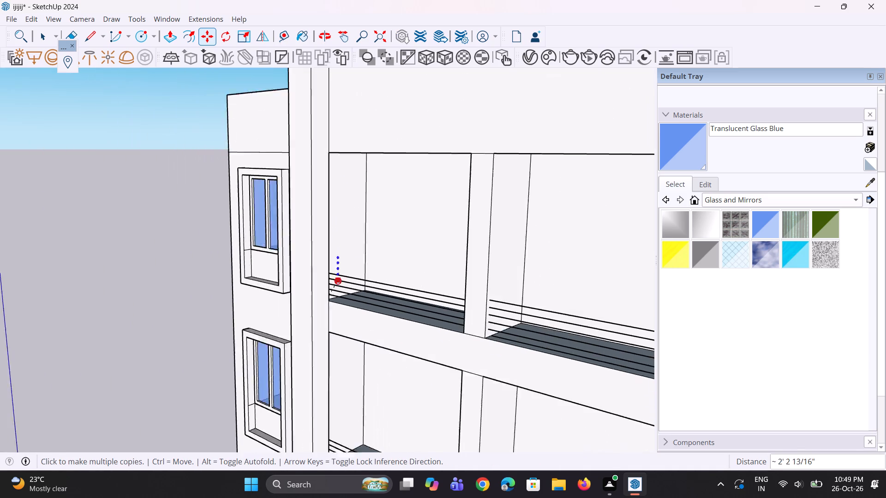
{"action": "scroll", "coordinate": [336, 409], "scroll_direction": "up", "scroll_amount": 4}
{"action": "scroll", "coordinate": [343, 450], "scroll_direction": "up", "scroll_amount": 12}
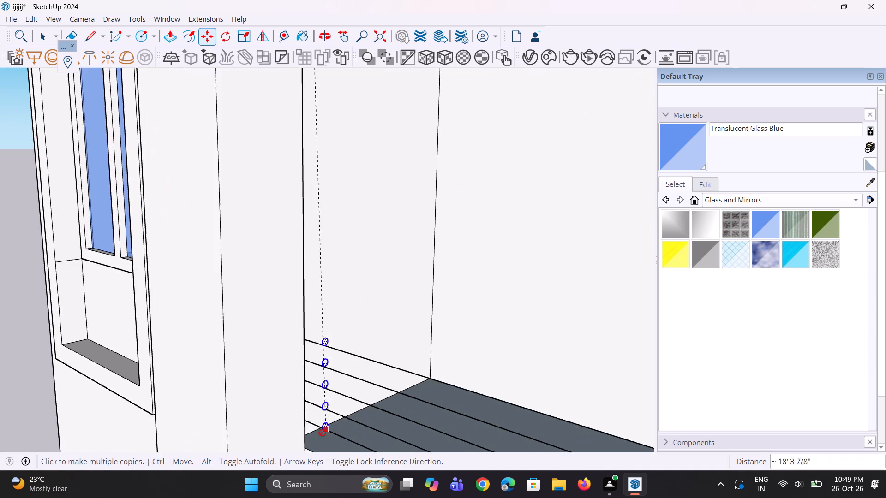
{"action": "middle_click_drag", "start_coordinate": [320, 431], "coordinate": [275, 423]}
{"action": "scroll", "coordinate": [277, 424], "scroll_direction": "up", "scroll_amount": 4}
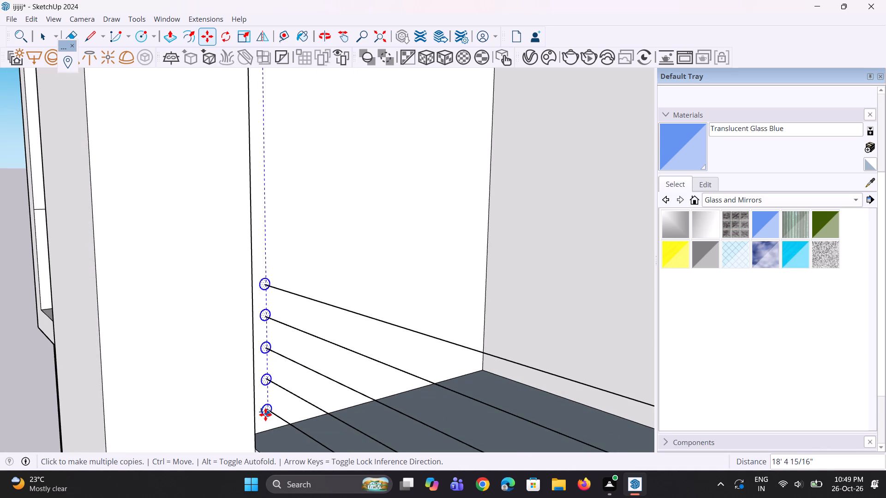
{"action": "scroll", "coordinate": [265, 415], "scroll_direction": "up", "scroll_amount": 7}
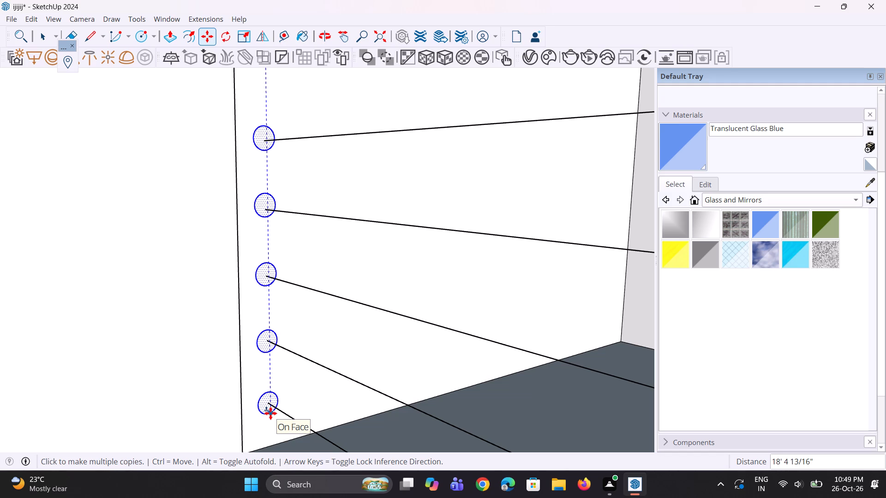
{"action": "left_click", "coordinate": [270, 413]}
Copy the five circles down about 36' 6 7/8" from the originals onto the rail line ends two floors below.
{"action": "scroll", "coordinate": [297, 328], "scroll_direction": "down", "scroll_amount": 5}
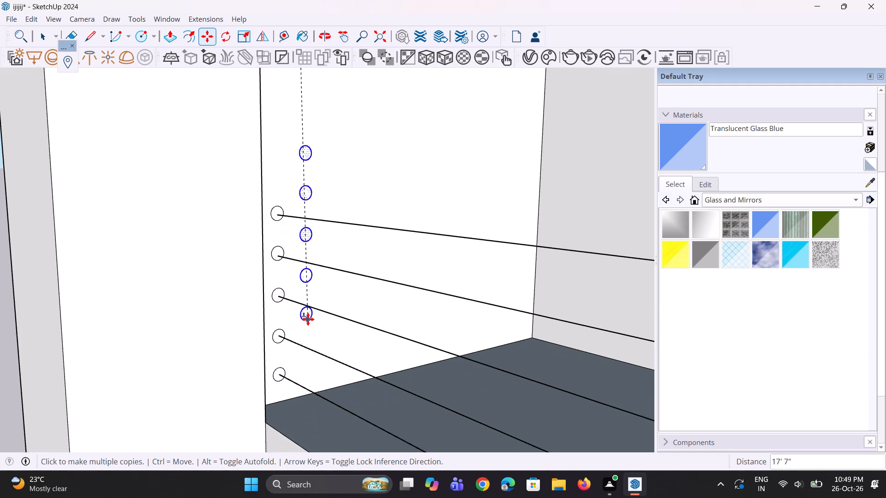
{"action": "scroll", "coordinate": [308, 319], "scroll_direction": "down", "scroll_amount": 6}
{"action": "scroll", "coordinate": [302, 217], "scroll_direction": "down", "scroll_amount": 19}
{"action": "scroll", "coordinate": [297, 373], "scroll_direction": "up", "scroll_amount": 1}
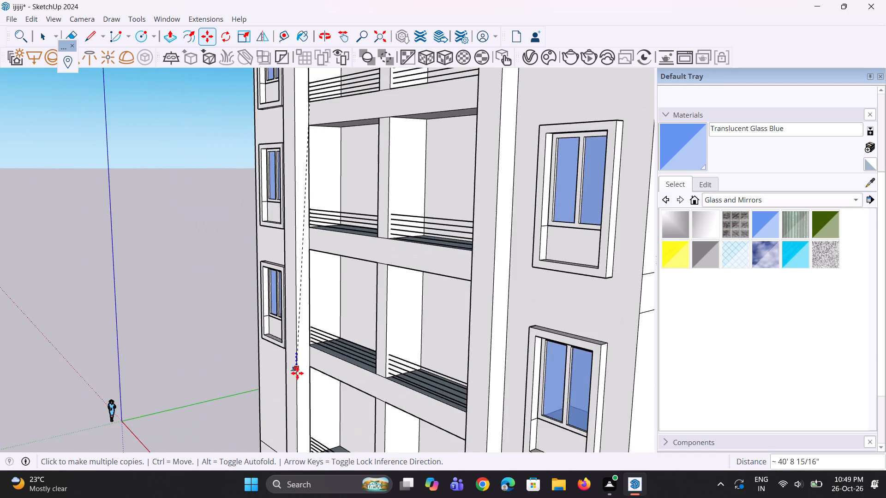
{"action": "scroll", "coordinate": [297, 373], "scroll_direction": "up", "scroll_amount": 10}
{"action": "middle_click_drag", "start_coordinate": [321, 351], "coordinate": [259, 352]}
{"action": "scroll", "coordinate": [325, 319], "scroll_direction": "up", "scroll_amount": 11}
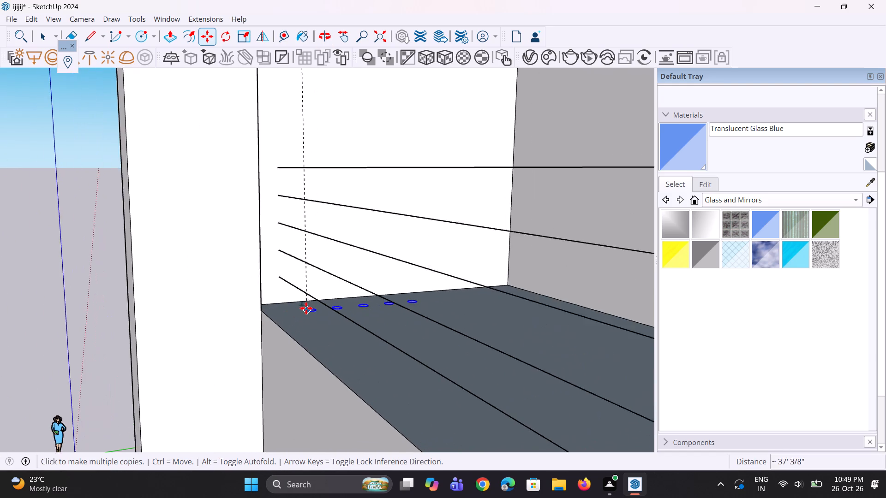
{"action": "scroll", "coordinate": [275, 275], "scroll_direction": "up", "scroll_amount": 3}
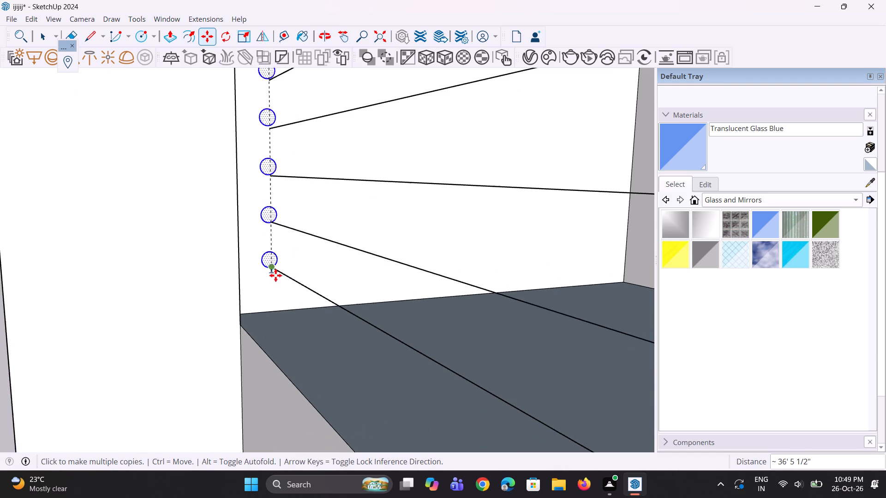
{"action": "scroll", "coordinate": [274, 278], "scroll_direction": "up", "scroll_amount": 3}
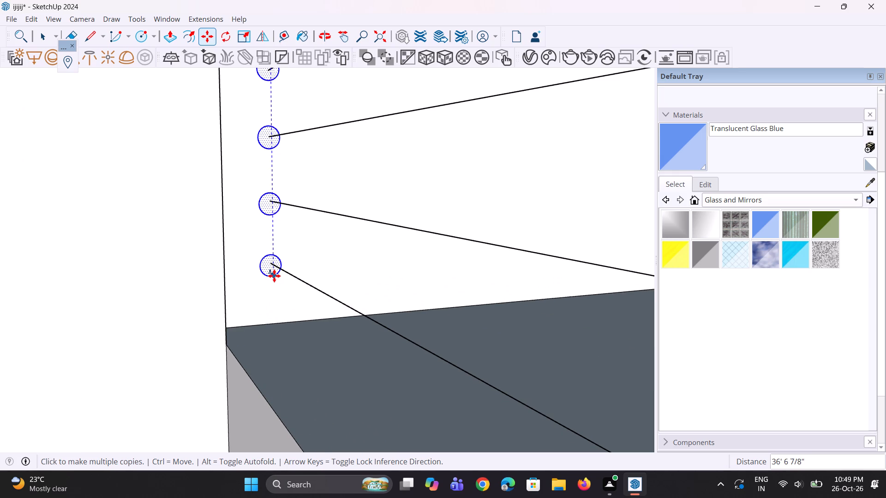
{"action": "left_click", "coordinate": [274, 274]}
Copy the five circles down about 54' 8 5/8" from the originals onto the rail line ends three floors below.
{"action": "scroll", "coordinate": [302, 264], "scroll_direction": "down", "scroll_amount": 3}
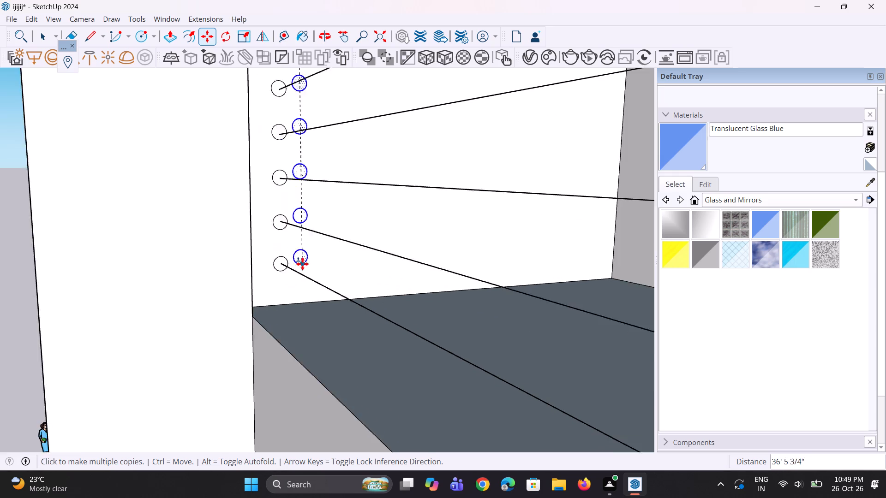
{"action": "scroll", "coordinate": [302, 264], "scroll_direction": "down", "scroll_amount": 15}
{"action": "scroll", "coordinate": [329, 244], "scroll_direction": "down", "scroll_amount": 10}
{"action": "scroll", "coordinate": [291, 385], "scroll_direction": "up", "scroll_amount": 3}
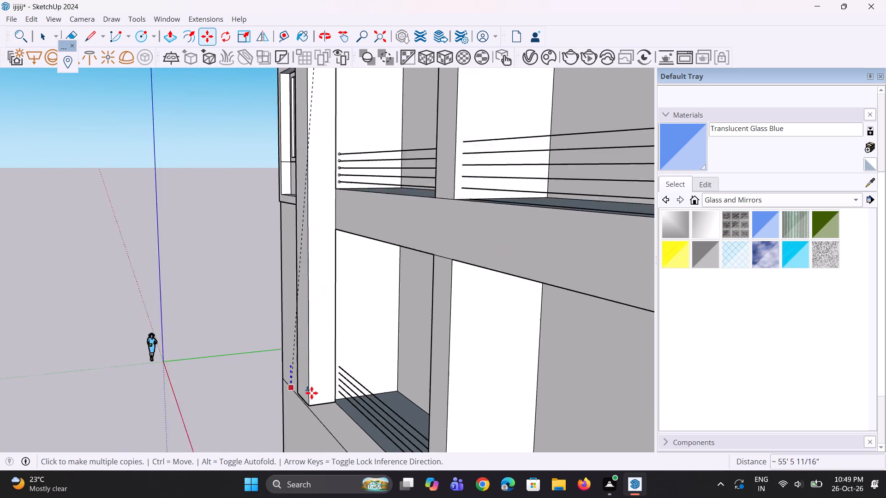
{"action": "scroll", "coordinate": [311, 393], "scroll_direction": "up", "scroll_amount": 2}
{"action": "scroll", "coordinate": [355, 410], "scroll_direction": "up", "scroll_amount": 4}
{"action": "scroll", "coordinate": [355, 408], "scroll_direction": "up", "scroll_amount": 17}
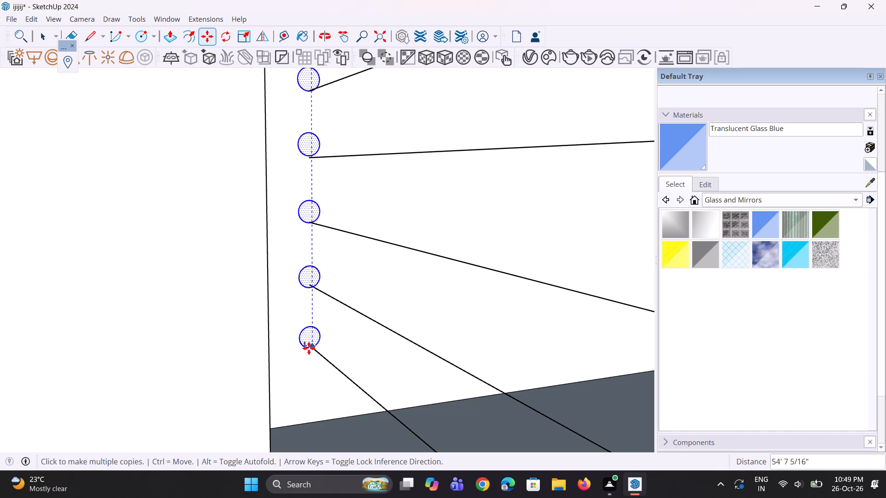
{"action": "scroll", "coordinate": [311, 355], "scroll_direction": "up", "scroll_amount": 2}
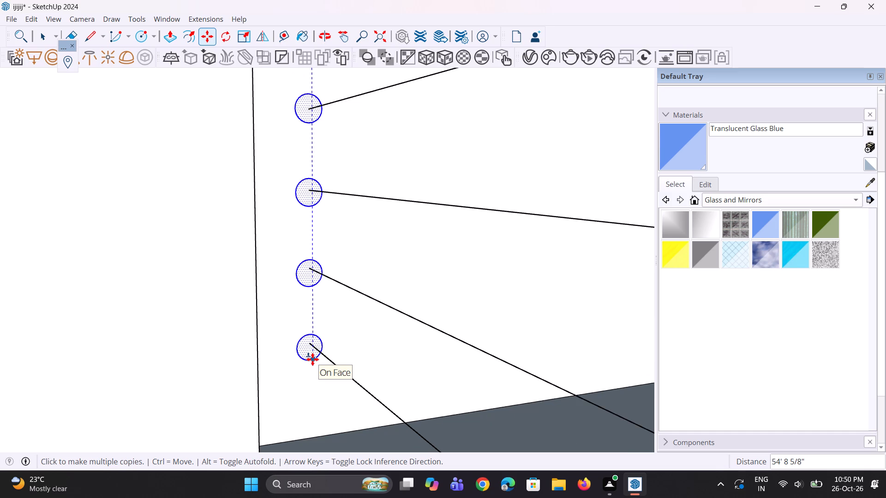
{"action": "left_click", "coordinate": [312, 359]}
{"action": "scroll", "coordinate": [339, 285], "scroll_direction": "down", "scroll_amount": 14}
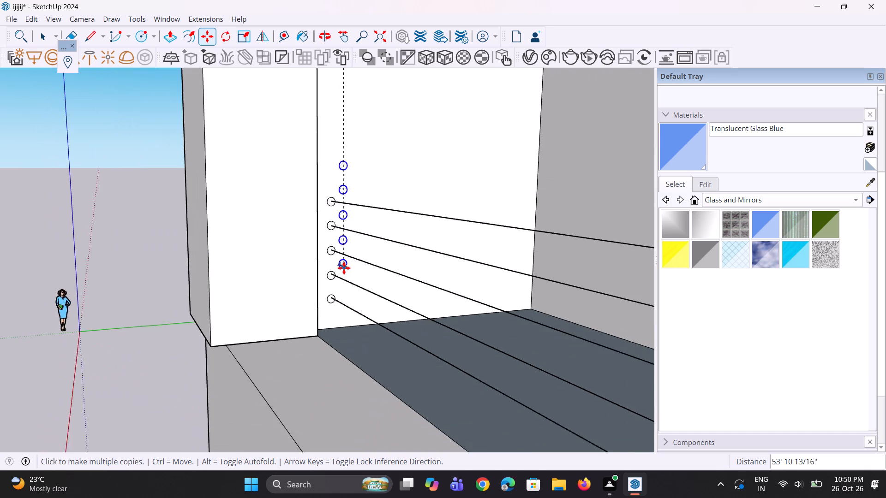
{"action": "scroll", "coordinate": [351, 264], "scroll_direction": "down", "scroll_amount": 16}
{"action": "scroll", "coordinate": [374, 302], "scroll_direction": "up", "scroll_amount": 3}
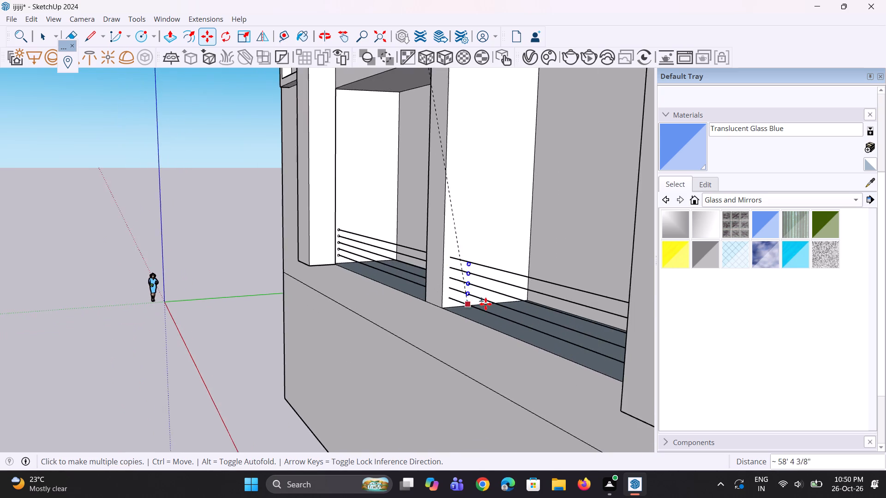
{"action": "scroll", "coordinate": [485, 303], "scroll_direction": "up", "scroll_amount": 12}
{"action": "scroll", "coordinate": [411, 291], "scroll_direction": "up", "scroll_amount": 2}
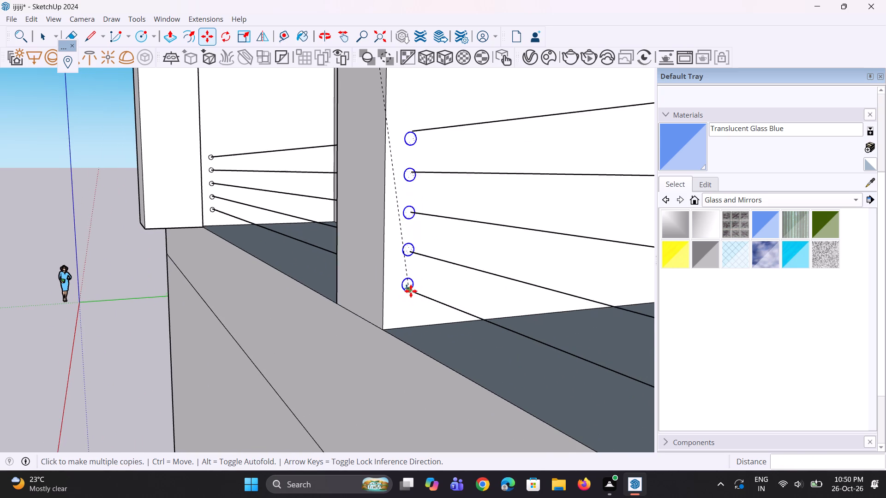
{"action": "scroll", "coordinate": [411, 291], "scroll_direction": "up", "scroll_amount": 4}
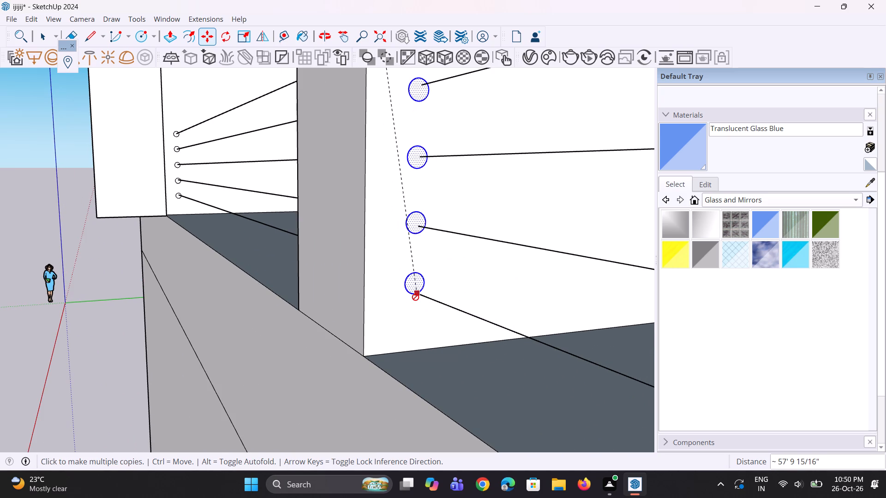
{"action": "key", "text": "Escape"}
Draw a circle of about 9/16" radius centred on the lowest rail line's end in the adjacent bay of the bottom railed floor.
{"action": "scroll", "coordinate": [415, 297], "scroll_direction": "up", "scroll_amount": 3}
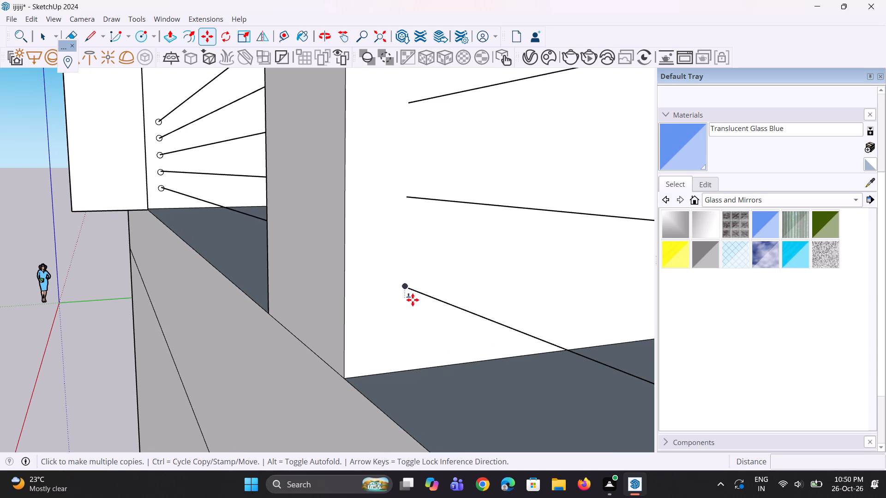
{"action": "key", "text": "c"}
{"action": "scroll", "coordinate": [405, 290], "scroll_direction": "up", "scroll_amount": 5}
{"action": "left_click", "coordinate": [405, 282]}
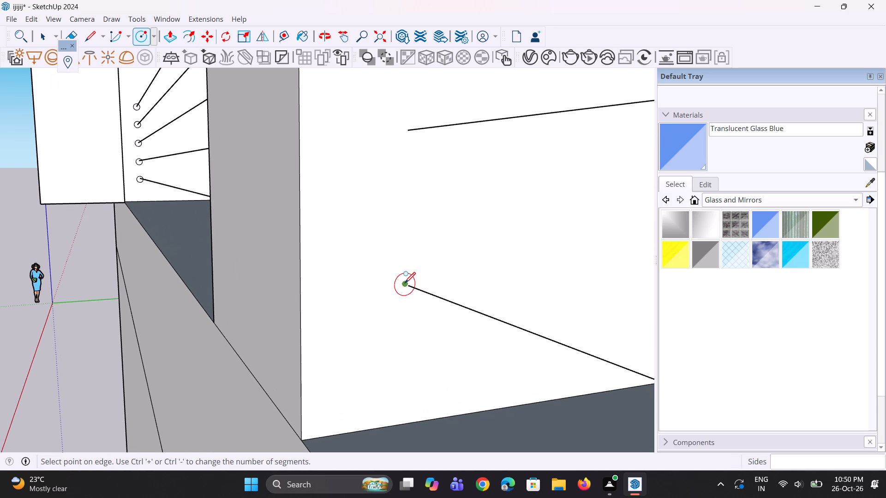
{"action": "left_click", "coordinate": [407, 273]}
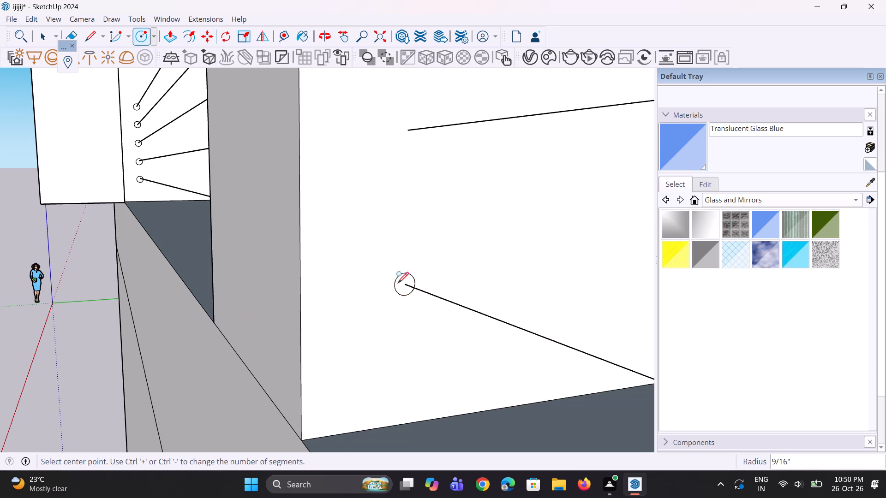
Copy the new circle straight up about 7 5/8" and repeat the copy four times, one for each higher rail line.
{"action": "middle_click_drag", "start_coordinate": [381, 309], "coordinate": [407, 313]}
{"action": "key", "text": "space"}
{"action": "key", "text": "space"}
{"action": "left_click", "coordinate": [405, 291]}
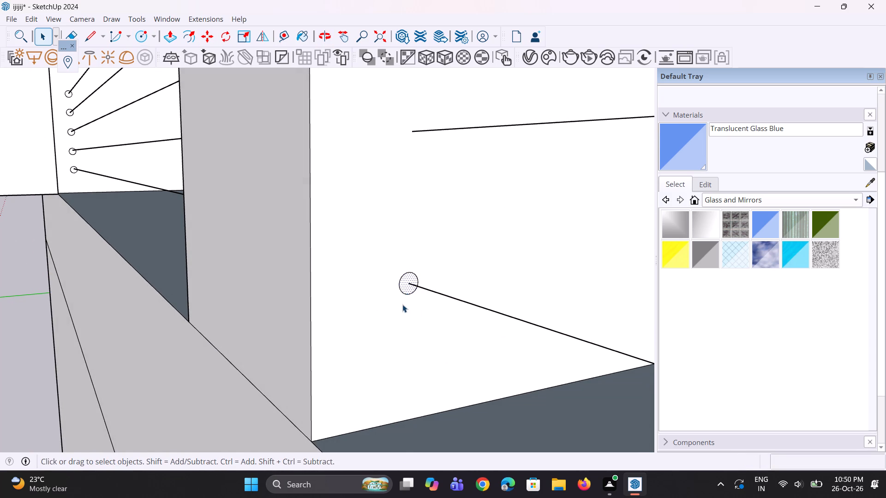
{"action": "scroll", "coordinate": [401, 308], "scroll_direction": "down", "scroll_amount": 4}
{"action": "key", "text": "m"}
{"action": "left_click", "coordinate": [401, 294]}
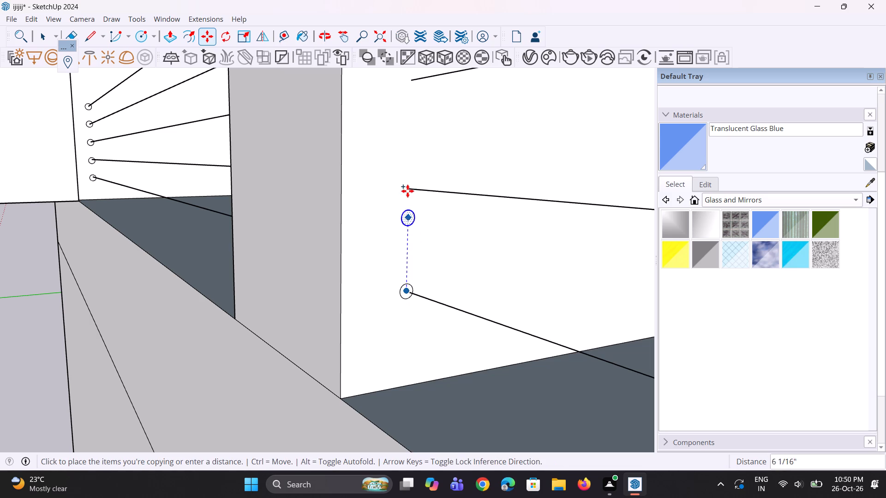
{"action": "left_click", "coordinate": [407, 187]}
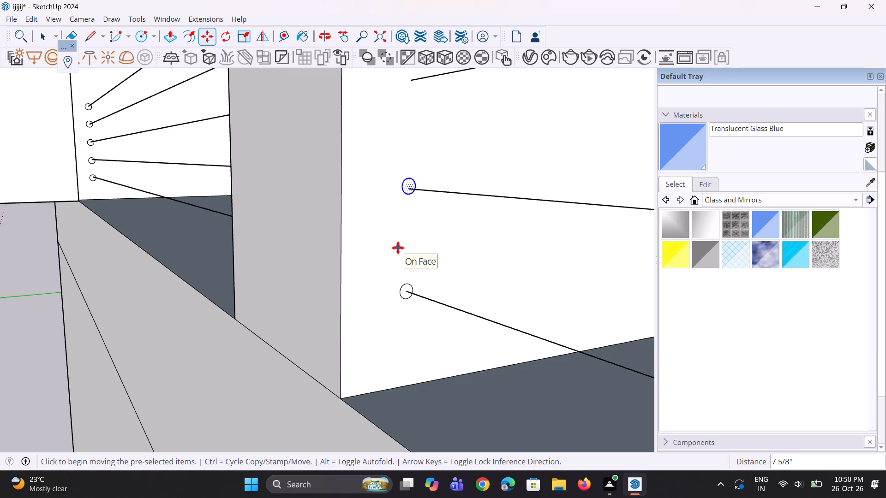
{"action": "type", "text": "*4"}
{"action": "key", "text": "Return"}
{"action": "scroll", "coordinate": [399, 401], "scroll_direction": "down", "scroll_amount": 6}
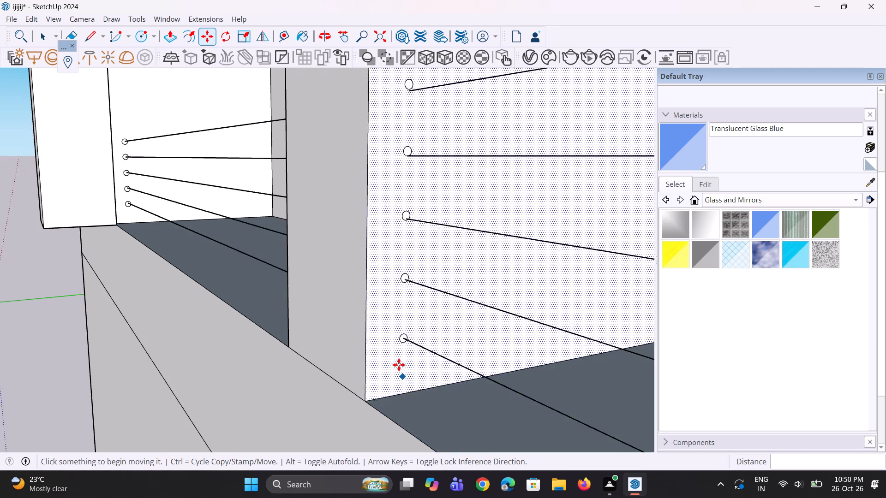
Move the top circle in the adjacent bay down to centre it on the end of the top rail line.
{"action": "scroll", "coordinate": [399, 364], "scroll_direction": "down", "scroll_amount": 5}
{"action": "middle_click_drag", "start_coordinate": [400, 338], "coordinate": [399, 305]}
{"action": "scroll", "coordinate": [392, 191], "scroll_direction": "up", "scroll_amount": 10}
{"action": "key", "text": "space"}
{"action": "key", "text": "space"}
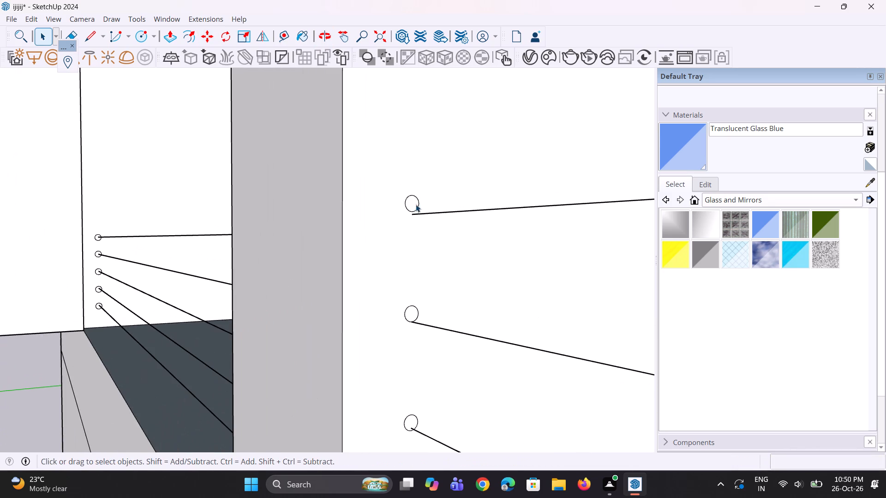
{"action": "left_click", "coordinate": [412, 207]}
{"action": "scroll", "coordinate": [410, 206], "scroll_direction": "up", "scroll_amount": 6}
{"action": "key", "text": "m"}
{"action": "left_click", "coordinate": [410, 205]}
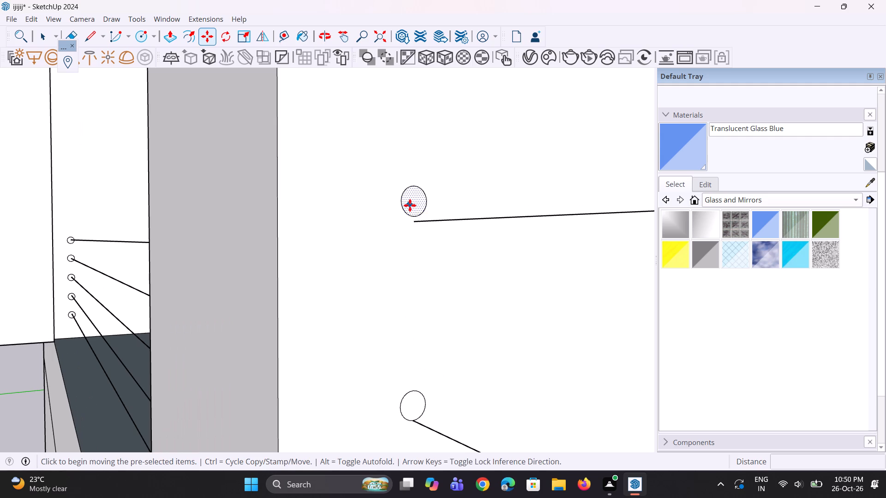
{"action": "left_click", "coordinate": [412, 224]}
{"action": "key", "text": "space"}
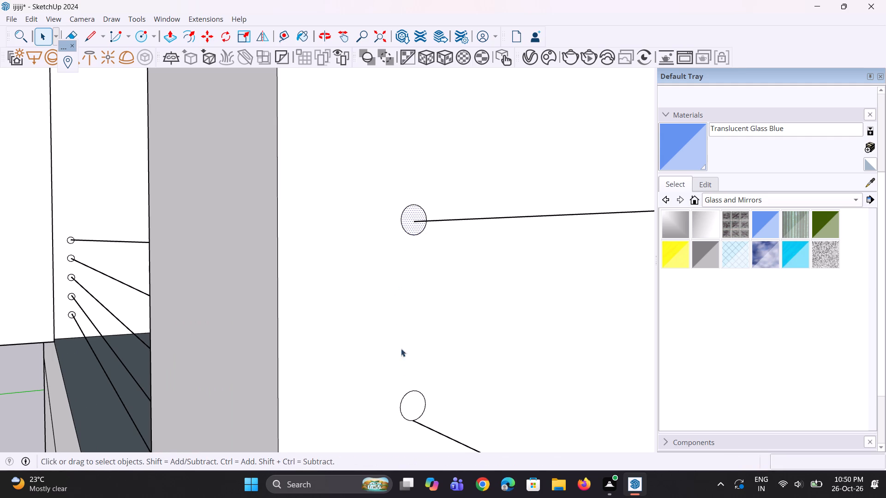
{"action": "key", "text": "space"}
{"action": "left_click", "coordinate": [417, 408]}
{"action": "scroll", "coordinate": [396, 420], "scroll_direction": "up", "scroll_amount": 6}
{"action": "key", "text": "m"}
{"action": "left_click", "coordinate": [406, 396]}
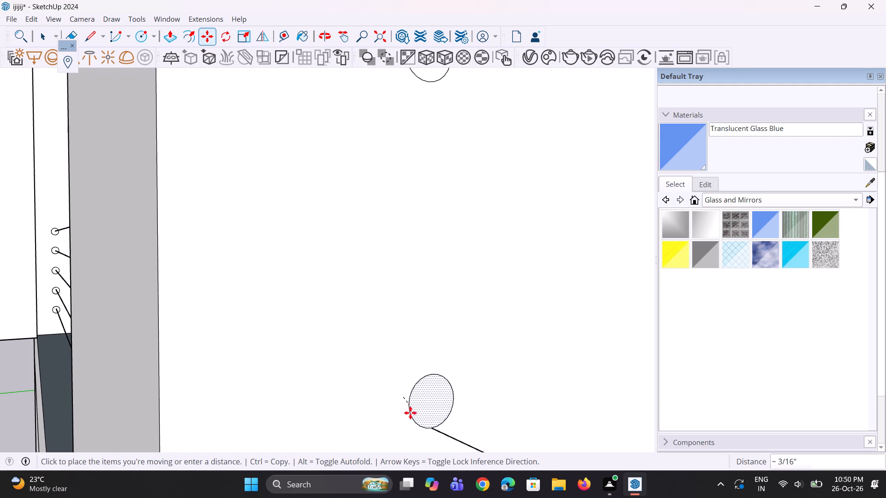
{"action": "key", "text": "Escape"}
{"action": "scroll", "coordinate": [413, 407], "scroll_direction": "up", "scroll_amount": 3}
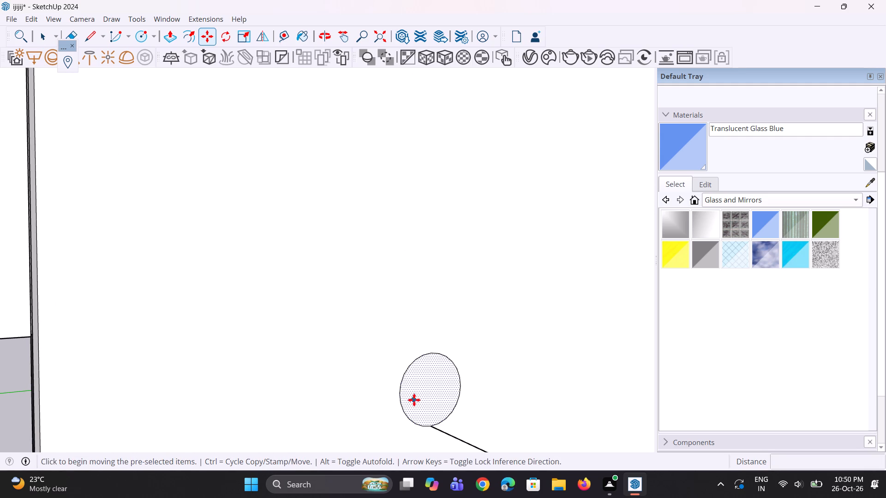
Erase the second circle from the top in the adjacent bay.
{"action": "key", "text": "e"}
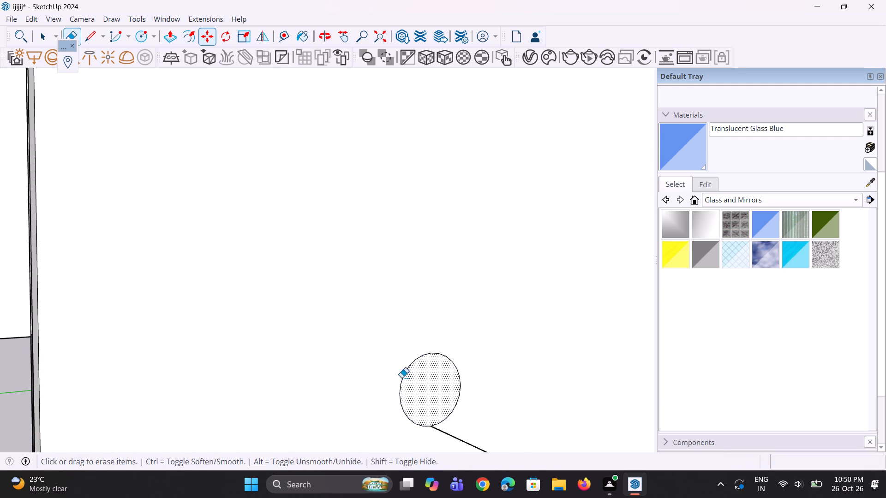
{"action": "left_click_drag", "start_coordinate": [401, 370], "coordinate": [470, 414]}
{"action": "scroll", "coordinate": [414, 389], "scroll_direction": "down", "scroll_amount": 11}
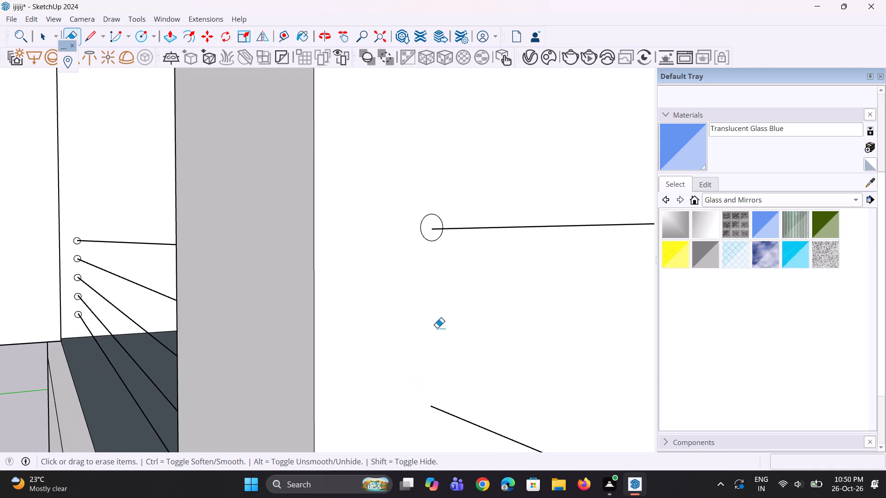
Copy the top circle in the adjacent bay straight down about 7 5/8" onto the second rail line's end.
{"action": "key", "text": "space"}
{"action": "left_click", "coordinate": [429, 234]}
{"action": "key", "text": "m"}
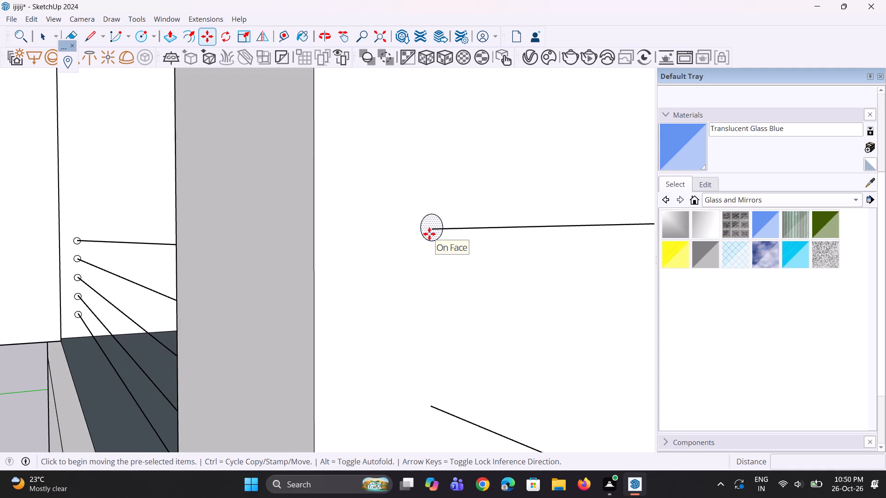
{"action": "left_click", "coordinate": [429, 233]}
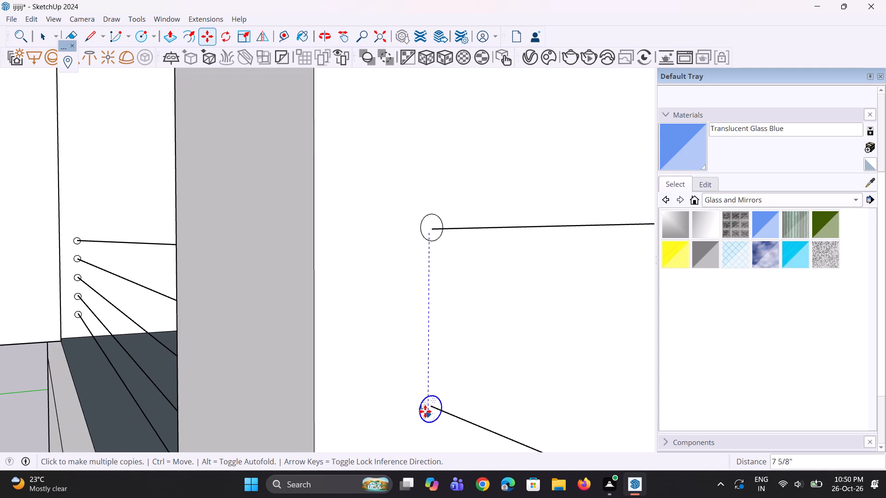
{"action": "left_click", "coordinate": [425, 411]}
{"action": "scroll", "coordinate": [427, 321], "scroll_direction": "down", "scroll_amount": 14}
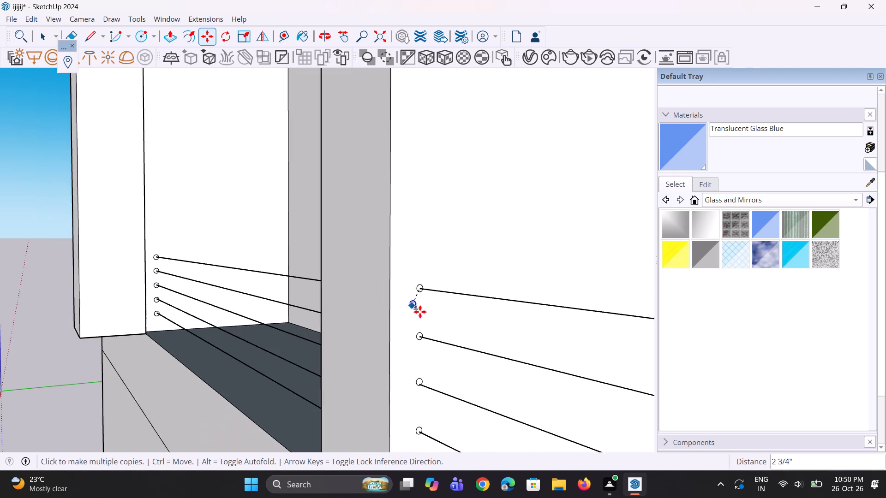
{"action": "scroll", "coordinate": [433, 367], "scroll_direction": "up", "scroll_amount": 11}
{"action": "key", "text": "space"}
{"action": "key", "text": "space"}
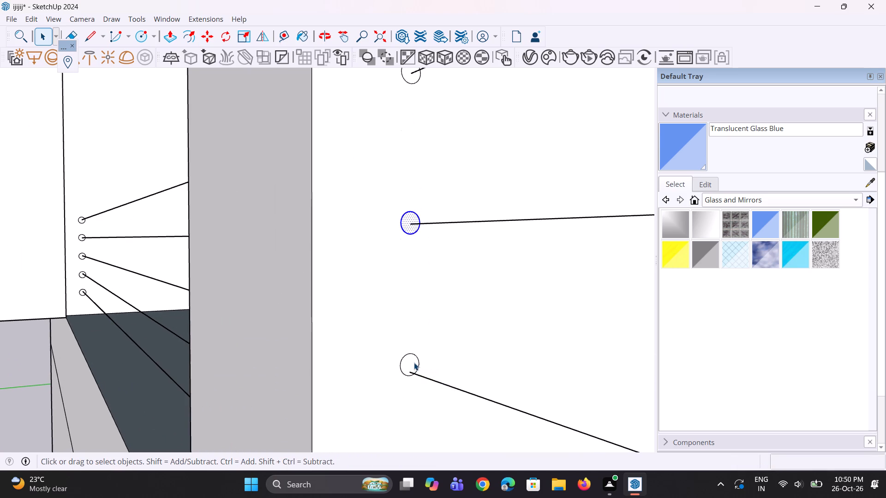
Move the third circle from the top in the adjacent bay down about 5/16" to centre it on its rail line's end.
{"action": "left_click", "coordinate": [414, 362]}
{"action": "scroll", "coordinate": [410, 362], "scroll_direction": "up", "scroll_amount": 7}
{"action": "key", "text": "m"}
{"action": "left_click", "coordinate": [407, 370]}
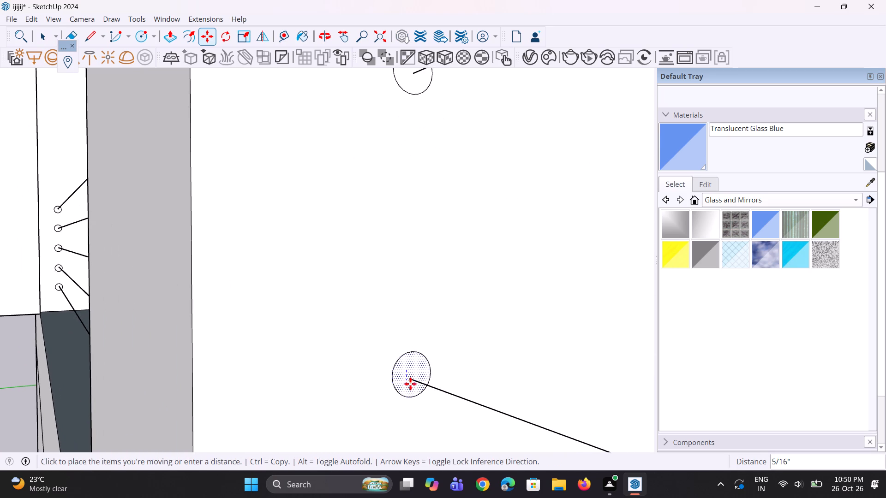
{"action": "left_click", "coordinate": [410, 385]}
{"action": "scroll", "coordinate": [409, 326], "scroll_direction": "down", "scroll_amount": 10}
{"action": "key", "text": "space"}
{"action": "key", "text": "space"}
{"action": "scroll", "coordinate": [417, 305], "scroll_direction": "down", "scroll_amount": 5}
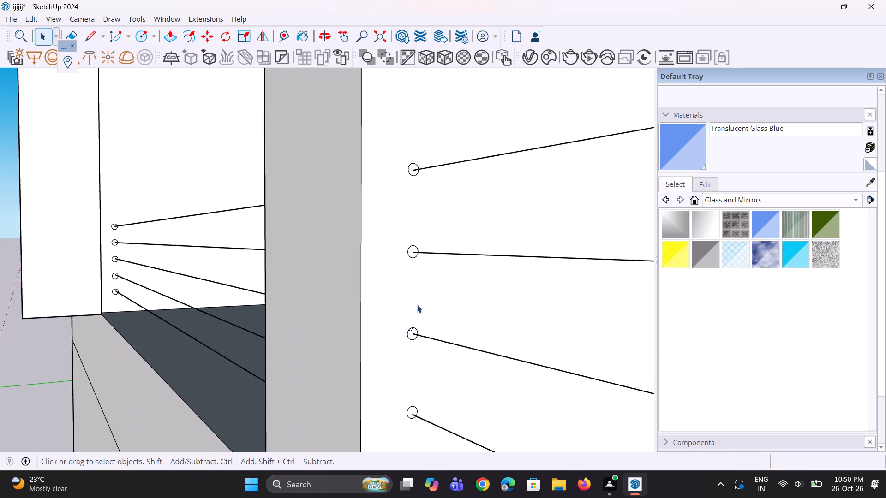
{"action": "scroll", "coordinate": [415, 300], "scroll_direction": "down", "scroll_amount": 5}
Move the fourth circle from the top in the adjacent bay slightly down to centre it on its rail line's end.
{"action": "scroll", "coordinate": [409, 387], "scroll_direction": "up", "scroll_amount": 13}
{"action": "key", "text": "m"}
{"action": "scroll", "coordinate": [408, 352], "scroll_direction": "up", "scroll_amount": 3}
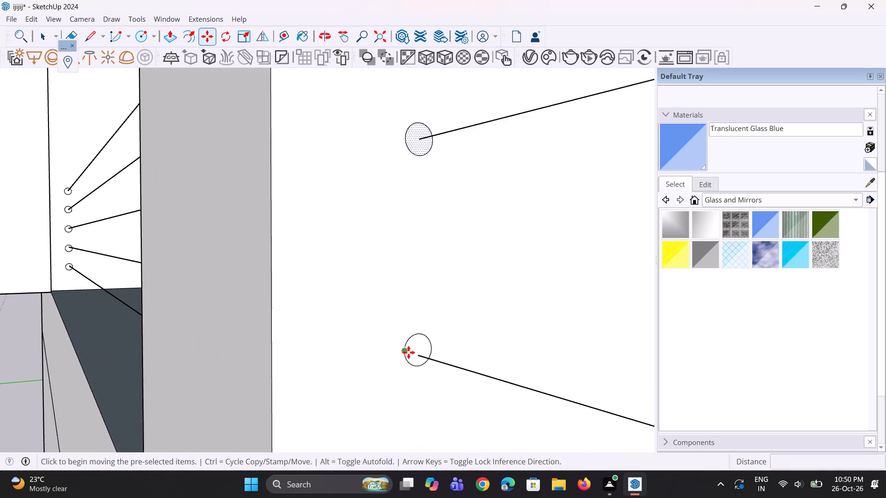
{"action": "key", "text": "space"}
{"action": "left_click", "coordinate": [408, 353]}
{"action": "key", "text": "m"}
{"action": "left_click", "coordinate": [412, 350]}
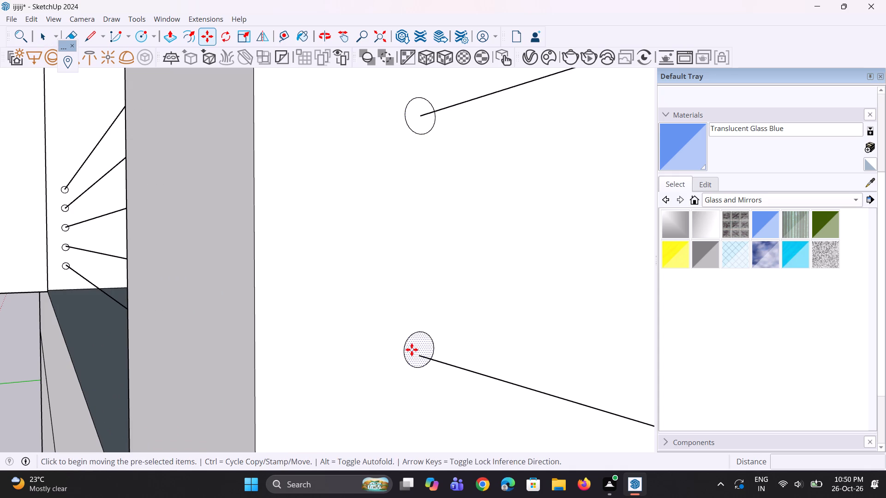
{"action": "left_click", "coordinate": [412, 358]}
{"action": "key", "text": "space"}
{"action": "key", "text": "space"}
{"action": "key", "text": "space"}
{"action": "scroll", "coordinate": [398, 341], "scroll_direction": "down", "scroll_amount": 10}
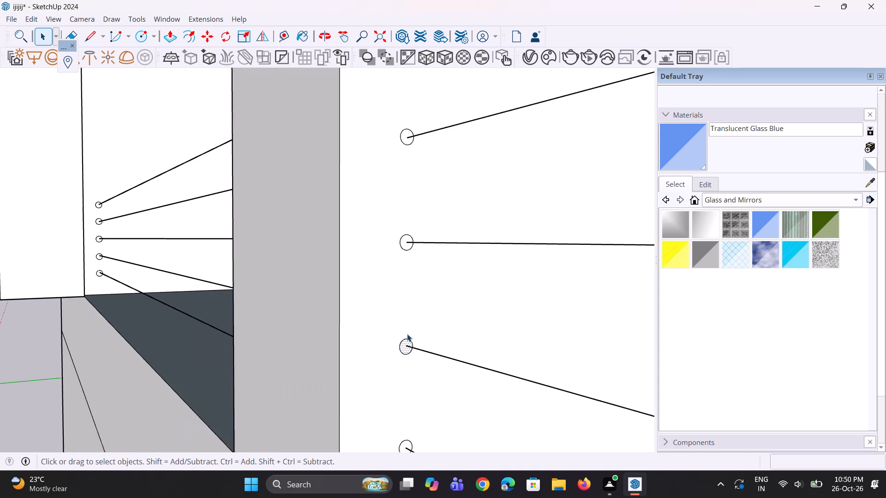
{"action": "scroll", "coordinate": [407, 334], "scroll_direction": "down", "scroll_amount": 4}
Copy all five circles of the adjacent bay straight up about 18' 3 13/16" onto the second railed floor's rail line ends.
{"action": "scroll", "coordinate": [409, 387], "scroll_direction": "up", "scroll_amount": 8}
{"action": "middle_click_drag", "start_coordinate": [375, 419], "coordinate": [399, 428]}
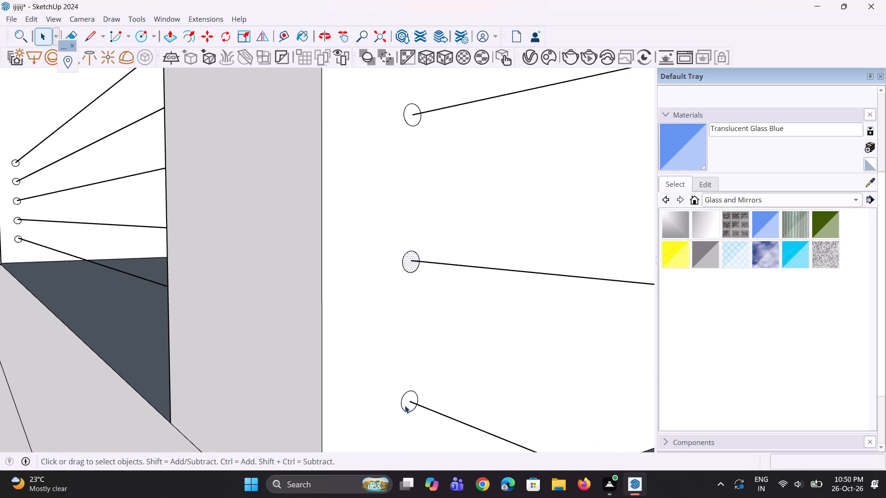
{"action": "left_click", "coordinate": [409, 405]}
{"action": "scroll", "coordinate": [397, 296], "scroll_direction": "up", "scroll_amount": 3, "text": "ctrl"}
{"action": "left_click", "coordinate": [410, 256], "text": "ctrl"}
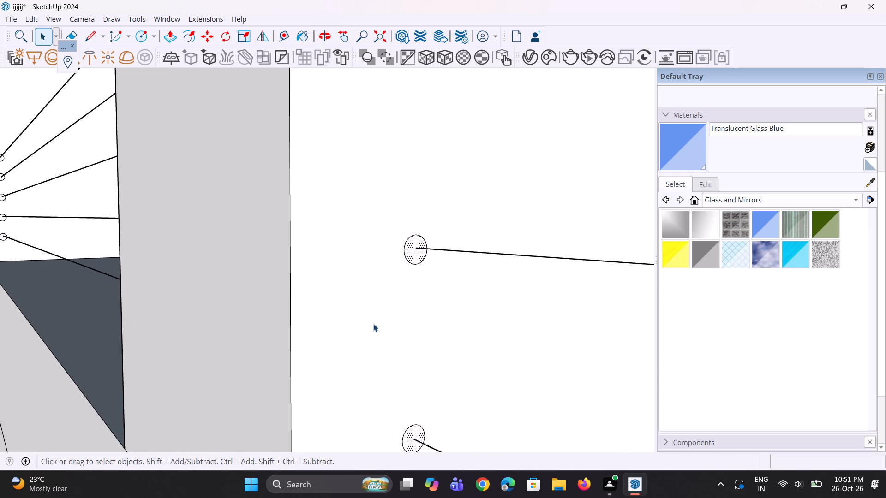
{"action": "scroll", "coordinate": [389, 297], "scroll_direction": "down", "scroll_amount": 12}
{"action": "scroll", "coordinate": [394, 161], "scroll_direction": "up", "scroll_amount": 12}
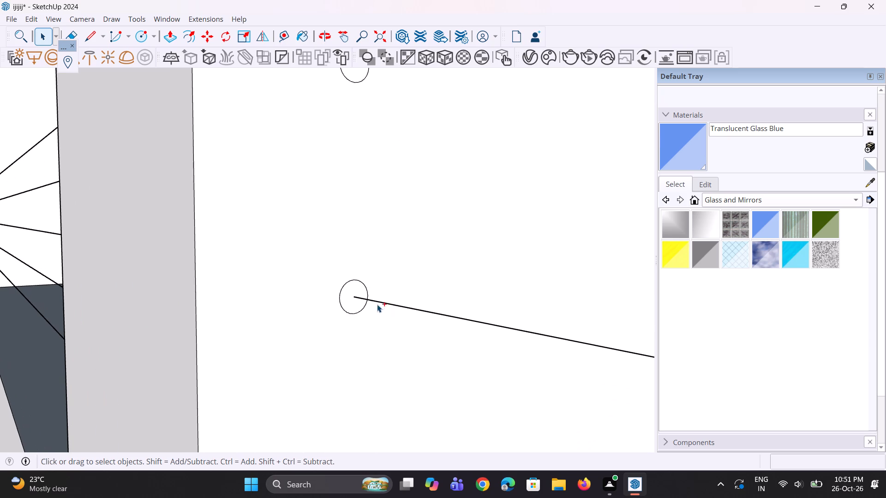
{"action": "left_click", "coordinate": [352, 306], "text": "ctrl"}
{"action": "scroll", "coordinate": [354, 339], "scroll_direction": "down", "scroll_amount": 6}
{"action": "scroll", "coordinate": [372, 151], "scroll_direction": "up", "scroll_amount": 4}
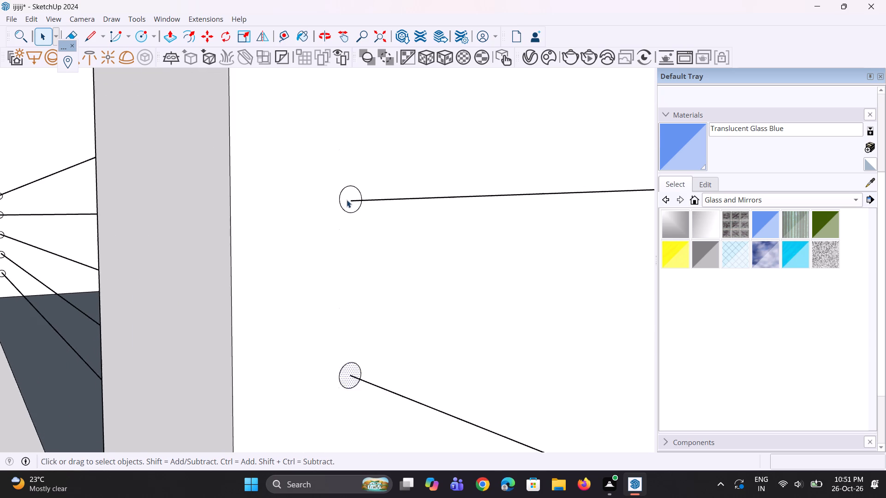
{"action": "scroll", "coordinate": [347, 200], "scroll_direction": "up", "scroll_amount": 3}
{"action": "left_click_drag", "start_coordinate": [346, 207], "coordinate": [347, 214], "text": "ctrl"}
{"action": "scroll", "coordinate": [364, 278], "scroll_direction": "down", "scroll_amount": 1}
{"action": "scroll", "coordinate": [366, 215], "scroll_direction": "up", "scroll_amount": 3}
{"action": "left_click", "coordinate": [346, 210], "text": "ctrl"}
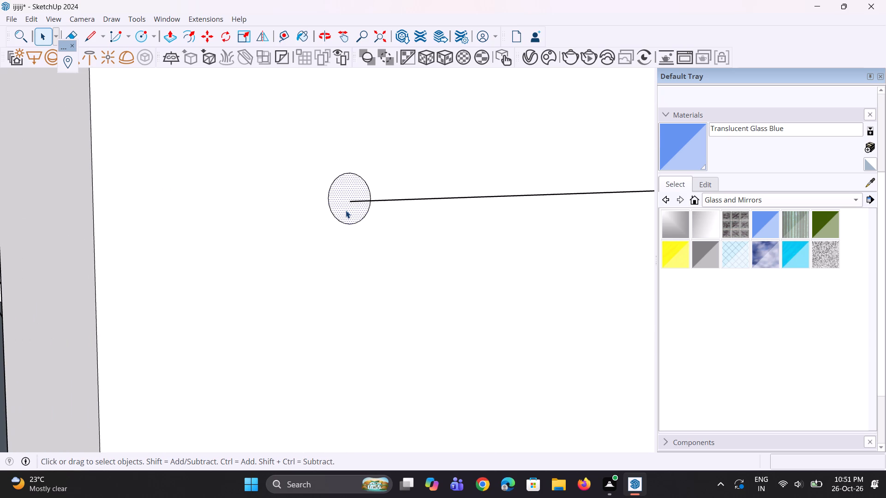
{"action": "scroll", "coordinate": [347, 210], "scroll_direction": "down", "scroll_amount": 12}
{"action": "scroll", "coordinate": [354, 289], "scroll_direction": "up", "scroll_amount": 5}
{"action": "scroll", "coordinate": [353, 276], "scroll_direction": "down", "scroll_amount": 7}
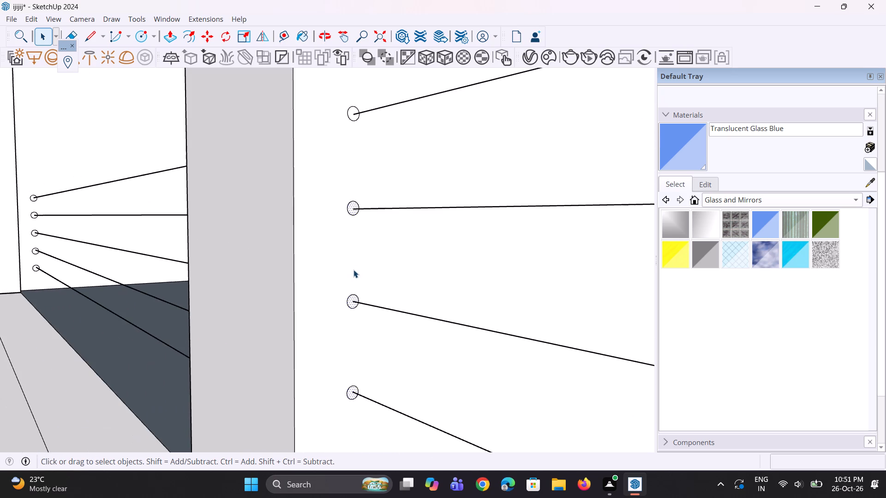
{"action": "scroll", "coordinate": [355, 267], "scroll_direction": "down", "scroll_amount": 5}
{"action": "scroll", "coordinate": [372, 163], "scroll_direction": "up", "scroll_amount": 9}
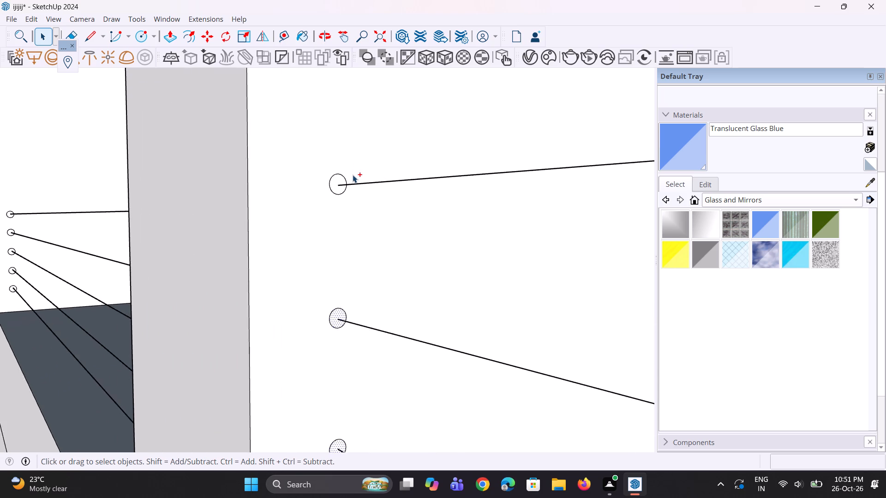
{"action": "scroll", "coordinate": [353, 175], "scroll_direction": "up", "scroll_amount": 3}
{"action": "left_click", "coordinate": [329, 179], "text": "ctrl"}
{"action": "scroll", "coordinate": [349, 242], "scroll_direction": "down", "scroll_amount": 6}
{"action": "key", "text": "m"}
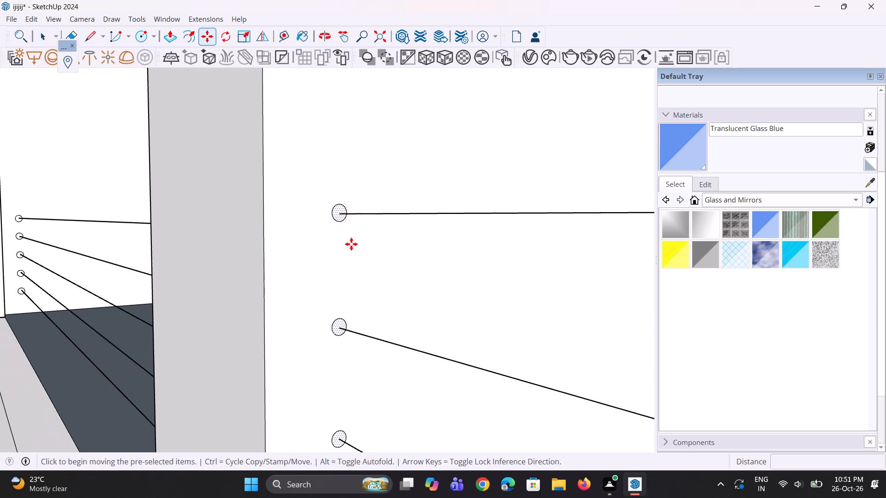
{"action": "scroll", "coordinate": [341, 206], "scroll_direction": "up", "scroll_amount": 3}
{"action": "left_click", "coordinate": [341, 206]}
{"action": "scroll", "coordinate": [346, 209], "scroll_direction": "down", "scroll_amount": 7}
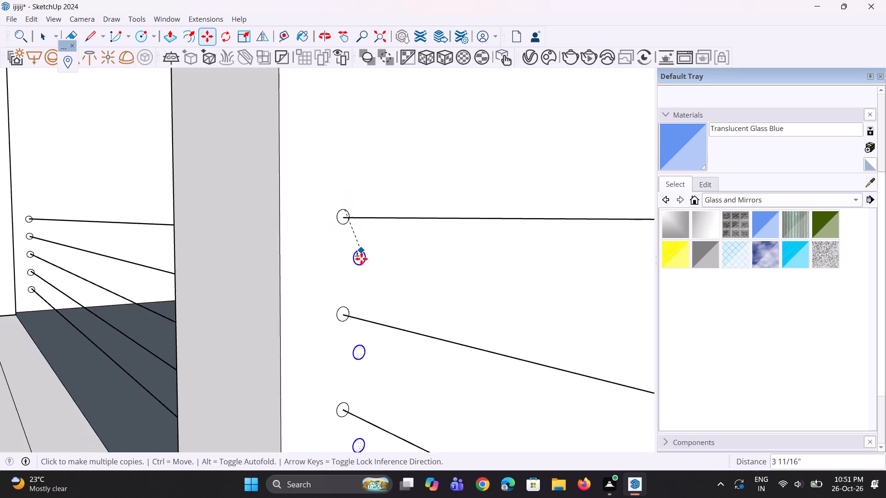
{"action": "scroll", "coordinate": [361, 259], "scroll_direction": "down", "scroll_amount": 20}
{"action": "scroll", "coordinate": [361, 259], "scroll_direction": "down", "scroll_amount": 6}
{"action": "scroll", "coordinate": [386, 310], "scroll_direction": "down", "scroll_amount": 5}
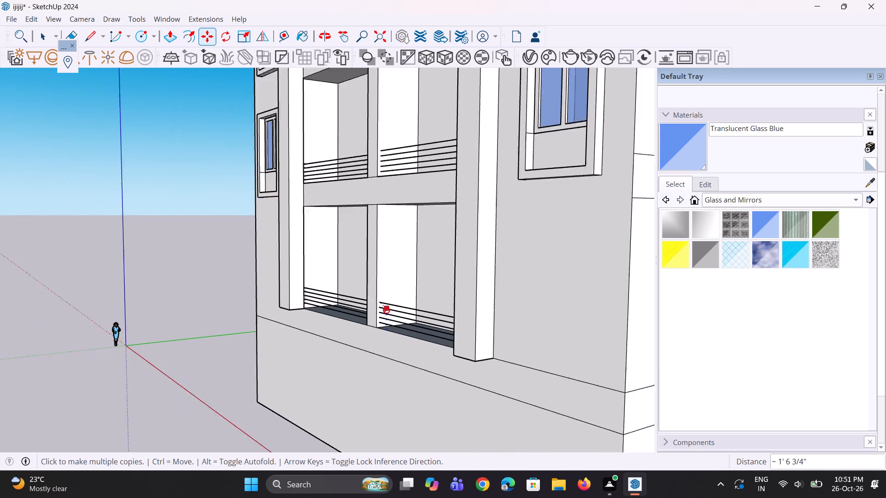
{"action": "scroll", "coordinate": [391, 166], "scroll_direction": "up", "scroll_amount": 19}
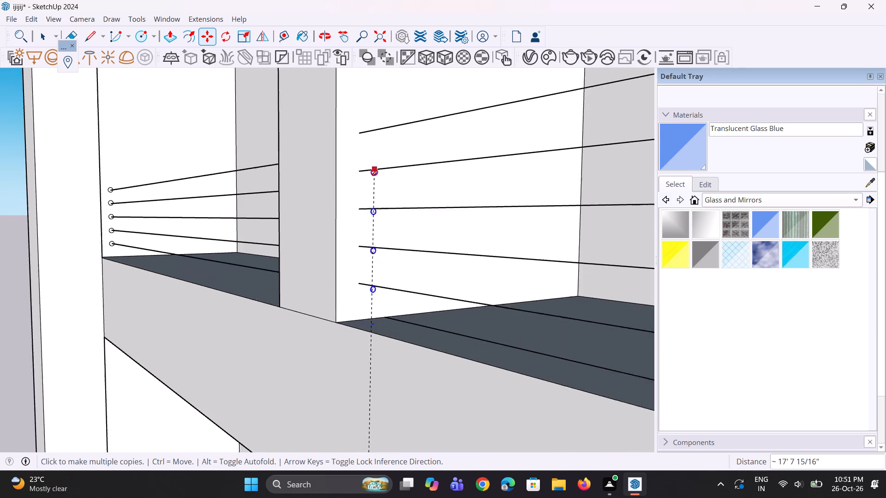
{"action": "scroll", "coordinate": [374, 172], "scroll_direction": "up", "scroll_amount": 7}
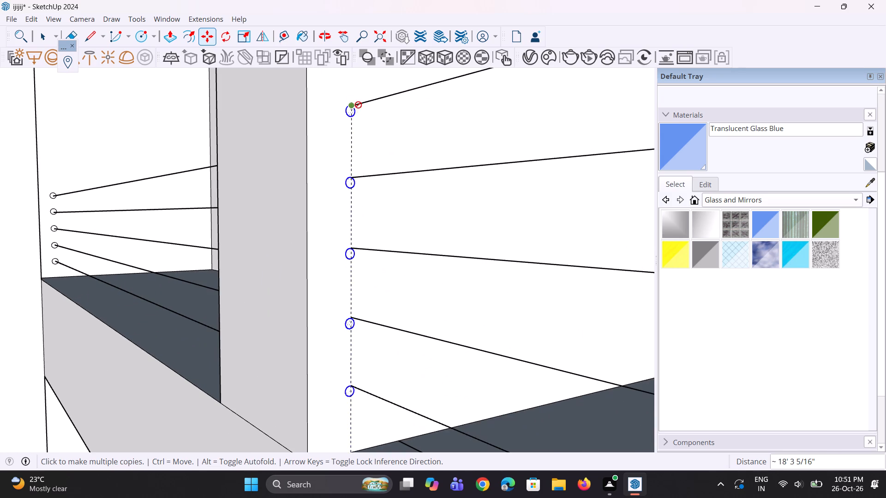
{"action": "scroll", "coordinate": [359, 101], "scroll_direction": "up", "scroll_amount": 5}
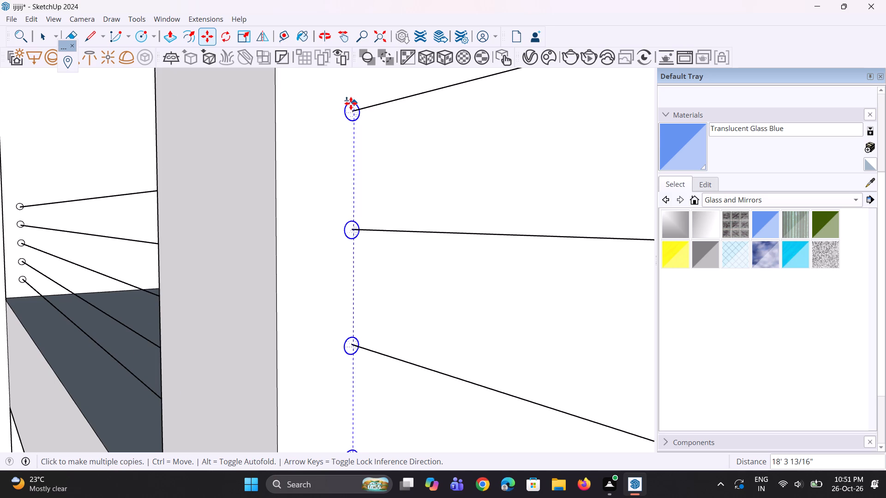
{"action": "left_click", "coordinate": [353, 103]}
Copy the five circles again straight up onto the rail line ends in the same bay of the third railed floor.
{"action": "scroll", "coordinate": [370, 172], "scroll_direction": "down", "scroll_amount": 6}
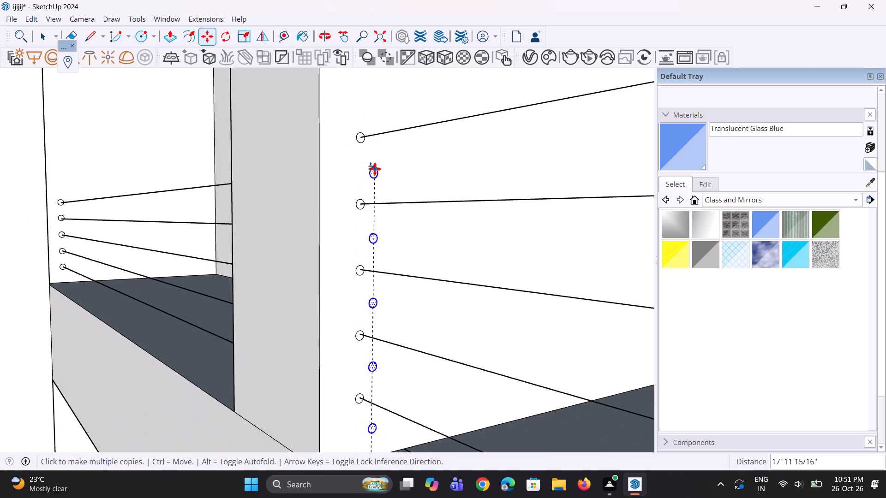
{"action": "scroll", "coordinate": [375, 169], "scroll_direction": "down", "scroll_amount": 11}
{"action": "scroll", "coordinate": [365, 255], "scroll_direction": "down", "scroll_amount": 12}
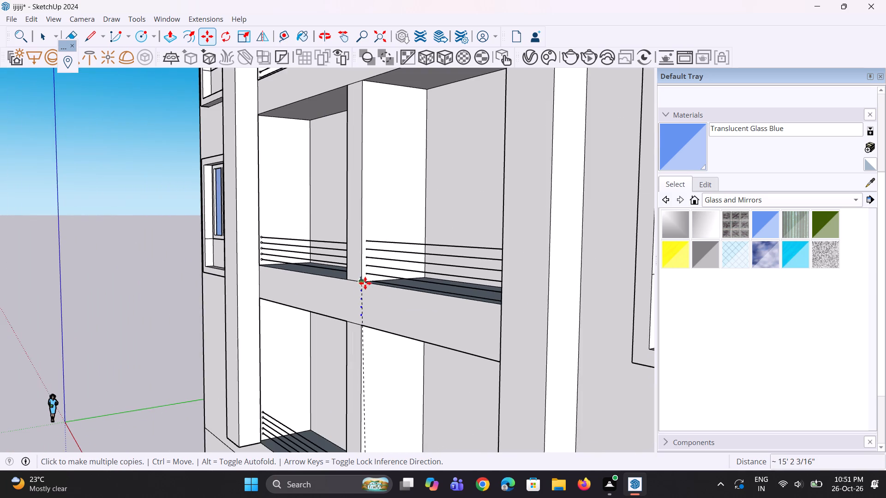
{"action": "middle_click_drag", "start_coordinate": [364, 280], "coordinate": [378, 299]}
{"action": "scroll", "coordinate": [379, 309], "scroll_direction": "down", "scroll_amount": 5}
{"action": "scroll", "coordinate": [391, 277], "scroll_direction": "up", "scroll_amount": 6}
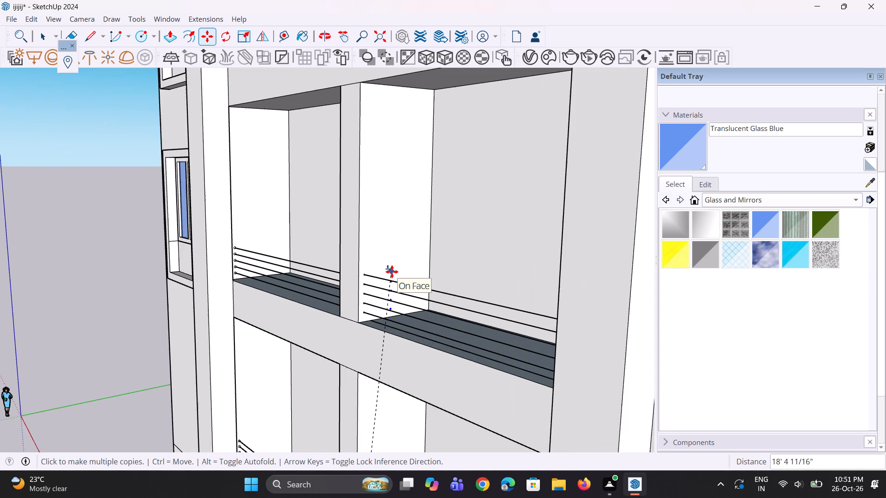
{"action": "scroll", "coordinate": [391, 278], "scroll_direction": "down", "scroll_amount": 11}
{"action": "scroll", "coordinate": [399, 144], "scroll_direction": "up", "scroll_amount": 4}
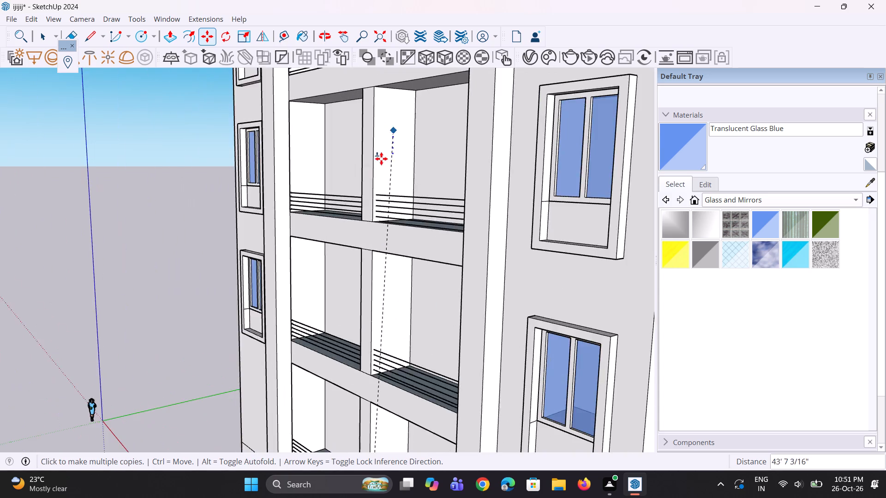
{"action": "scroll", "coordinate": [377, 184], "scroll_direction": "up", "scroll_amount": 20}
{"action": "scroll", "coordinate": [377, 184], "scroll_direction": "up", "scroll_amount": 4}
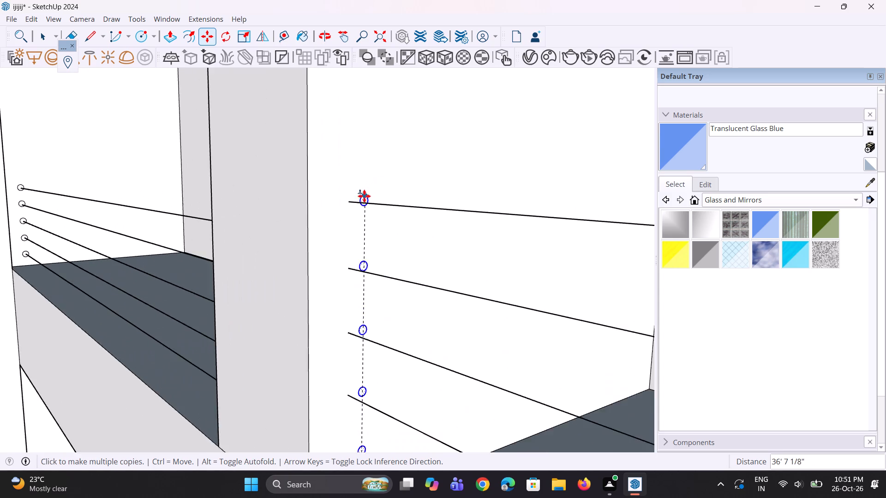
{"action": "scroll", "coordinate": [364, 196], "scroll_direction": "up", "scroll_amount": 2}
{"action": "left_click", "coordinate": [348, 196]}
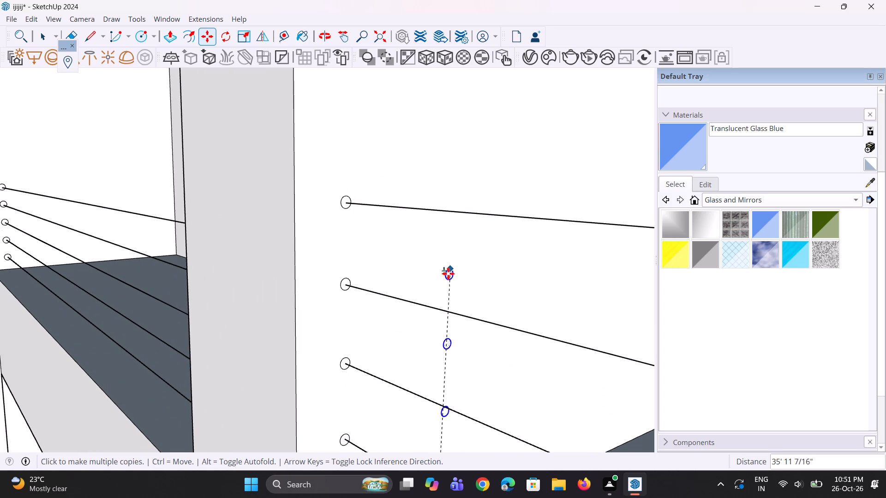
Copy the five circles again straight up about 55' onto the rail line ends in the same bay of the fourth railed floor.
{"action": "scroll", "coordinate": [441, 277], "scroll_direction": "down", "scroll_amount": 11}
{"action": "scroll", "coordinate": [403, 283], "scroll_direction": "down", "scroll_amount": 18}
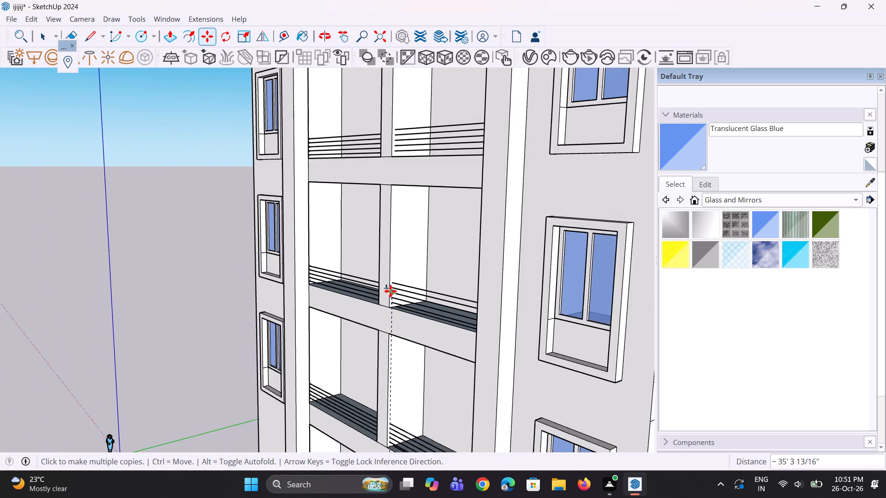
{"action": "scroll", "coordinate": [391, 290], "scroll_direction": "down", "scroll_amount": 6}
{"action": "scroll", "coordinate": [410, 211], "scroll_direction": "up", "scroll_amount": 16}
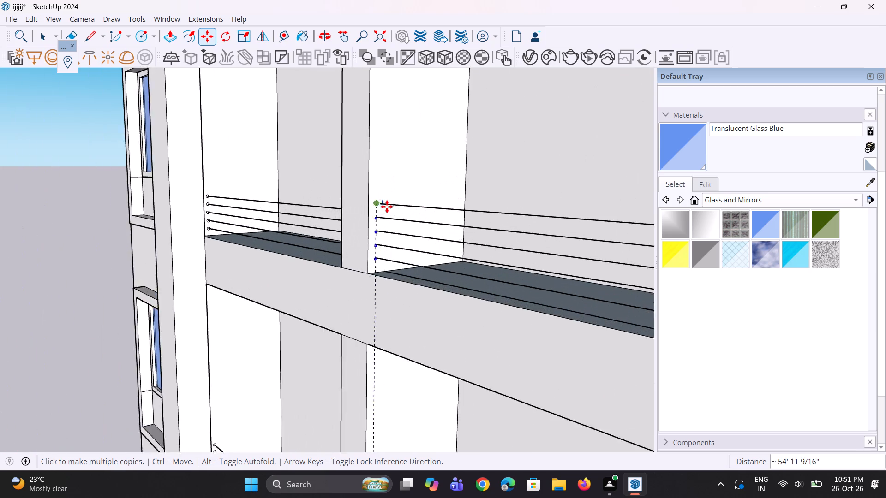
{"action": "scroll", "coordinate": [387, 207], "scroll_direction": "up", "scroll_amount": 16}
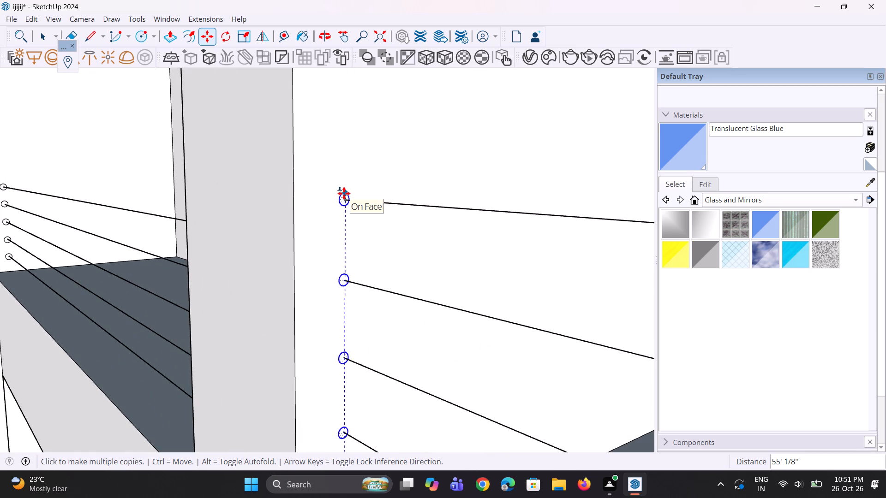
{"action": "left_click", "coordinate": [344, 193]}
{"action": "key", "text": "space"}
{"action": "key", "text": "space"}
Extrude the top circle on the fourth railed floor about 15' 11 1/2" along its rail line to the bay's far side.
{"action": "key", "text": "p"}
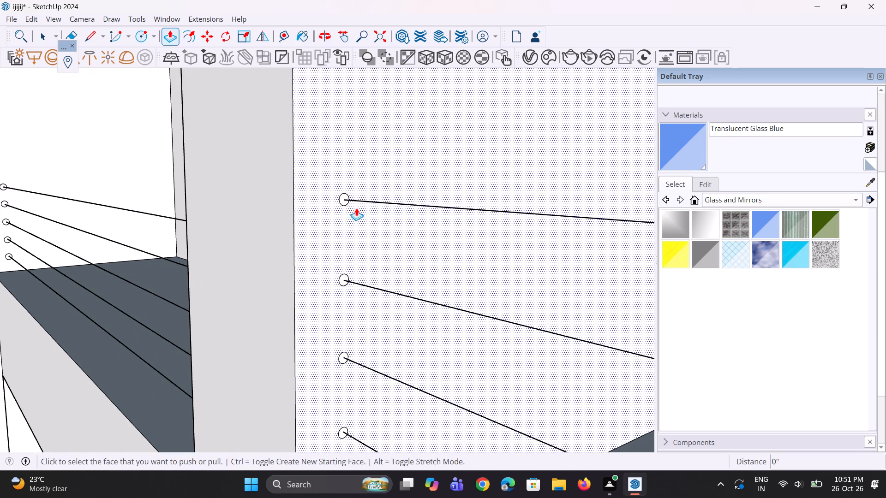
{"action": "left_click", "coordinate": [348, 199]}
{"action": "scroll", "coordinate": [406, 220], "scroll_direction": "down", "scroll_amount": 9}
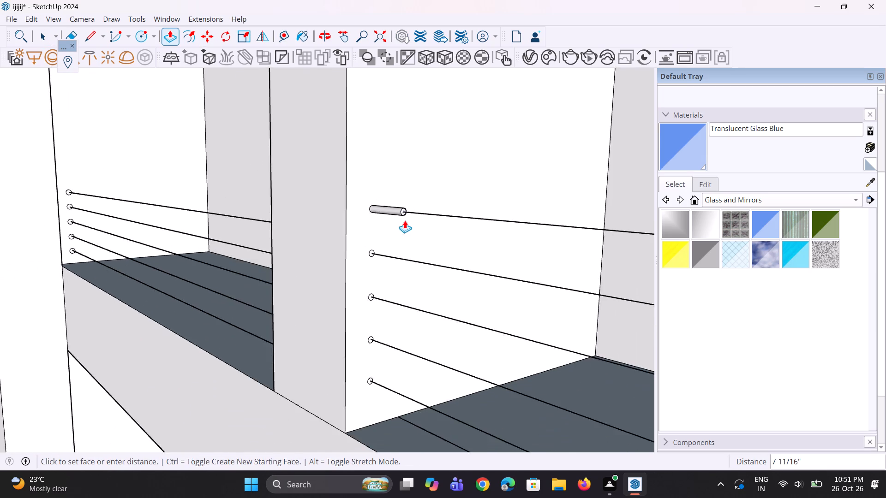
{"action": "scroll", "coordinate": [405, 220], "scroll_direction": "down", "scroll_amount": 14}
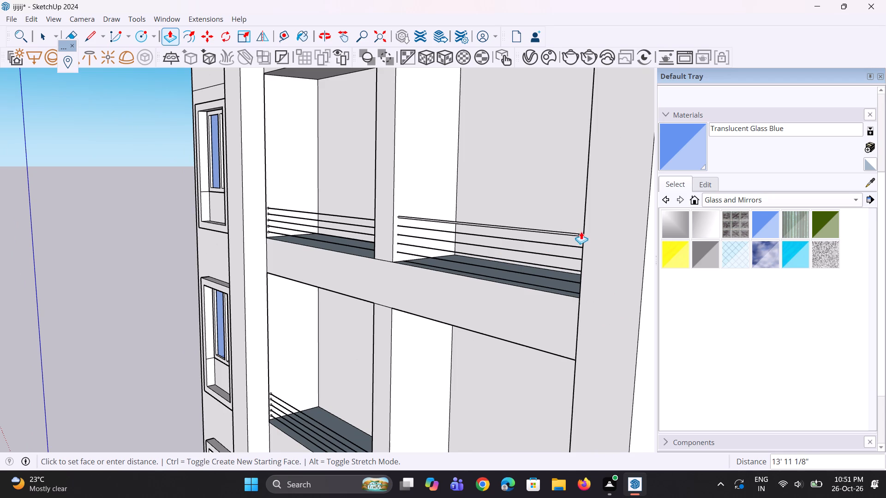
{"action": "left_click", "coordinate": [584, 243]}
Extrude the remaining four circles of the same bay on the fourth railed floor by the same 15' 11 1/2".
{"action": "scroll", "coordinate": [448, 233], "scroll_direction": "up", "scroll_amount": 1}
{"action": "middle_click_drag", "start_coordinate": [444, 233], "coordinate": [425, 233]}
{"action": "scroll", "coordinate": [400, 225], "scroll_direction": "up", "scroll_amount": 18}
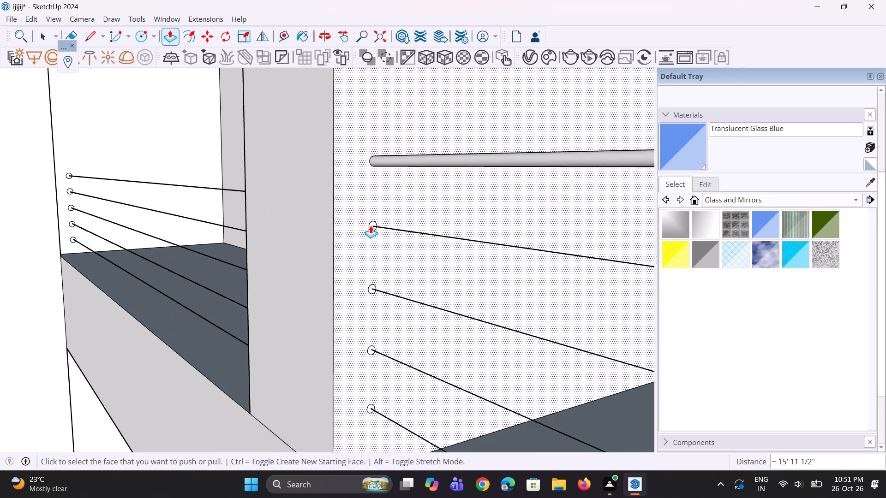
{"action": "double_click", "coordinate": [373, 226]}
{"action": "double_click", "coordinate": [373, 289]}
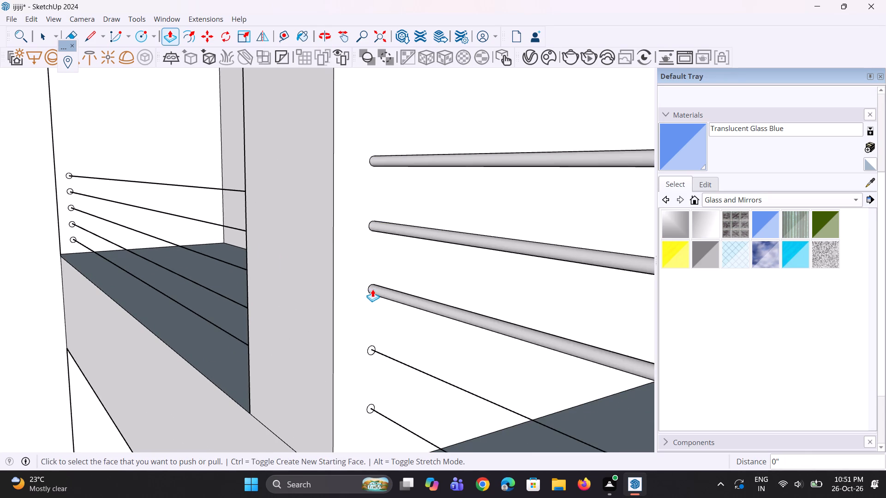
{"action": "scroll", "coordinate": [383, 209], "scroll_direction": "down", "scroll_amount": 3}
{"action": "scroll", "coordinate": [359, 332], "scroll_direction": "up", "scroll_amount": 4}
{"action": "double_click", "coordinate": [381, 325]}
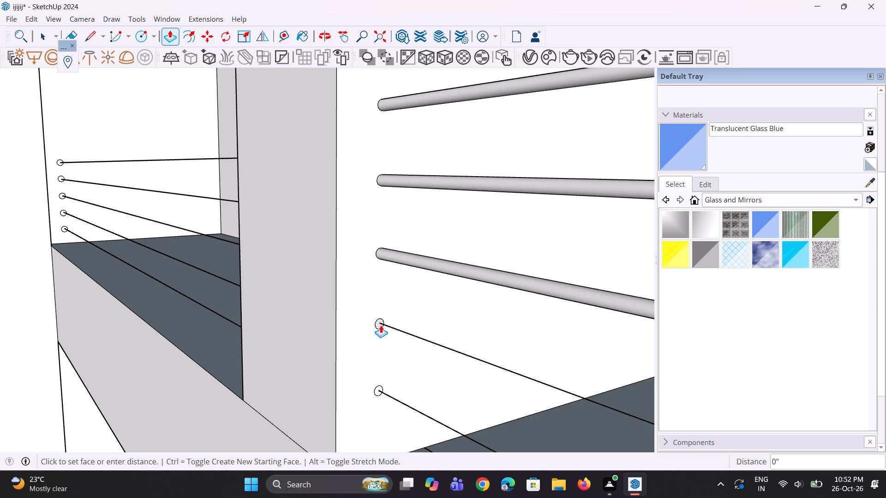
{"action": "double_click", "coordinate": [377, 392]}
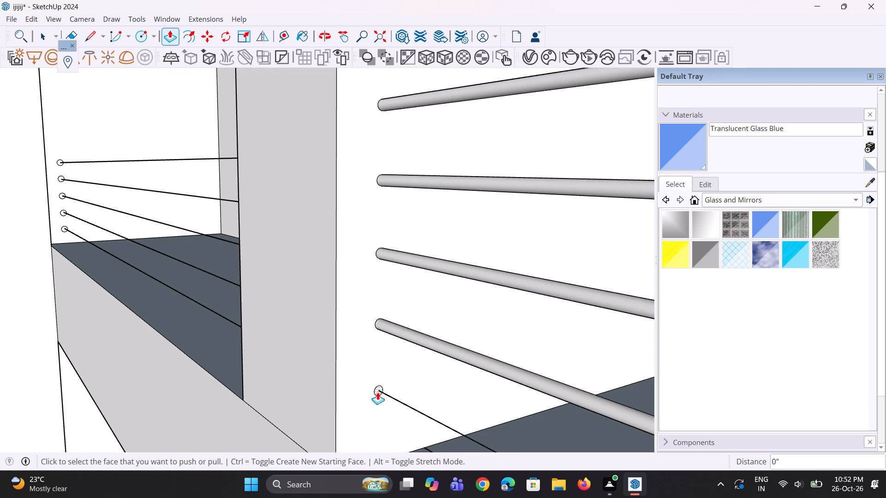
Extrude all five circles in the bay nearest the side windows on the fourth railed floor by the same 15' 11 1/2".
{"action": "scroll", "coordinate": [306, 181], "scroll_direction": "down", "scroll_amount": 6}
{"action": "scroll", "coordinate": [195, 179], "scroll_direction": "up", "scroll_amount": 4}
{"action": "scroll", "coordinate": [60, 152], "scroll_direction": "up", "scroll_amount": 3}
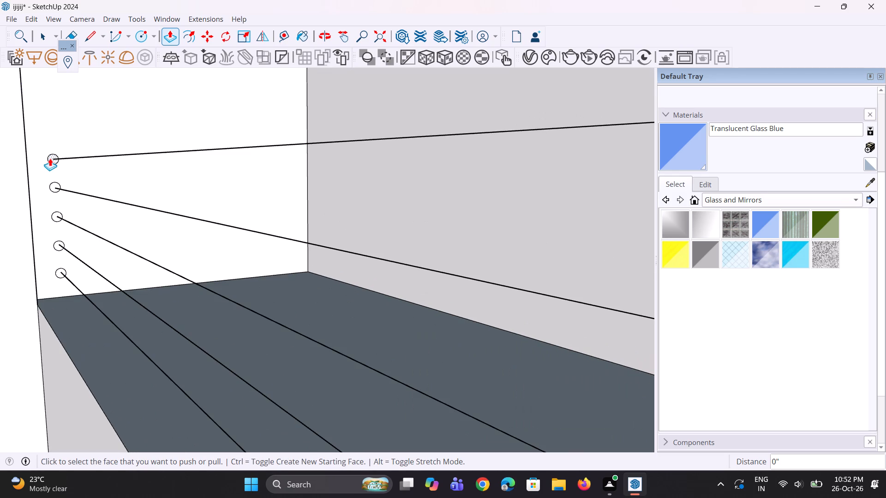
{"action": "double_click", "coordinate": [50, 158]}
{"action": "double_click", "coordinate": [57, 189]}
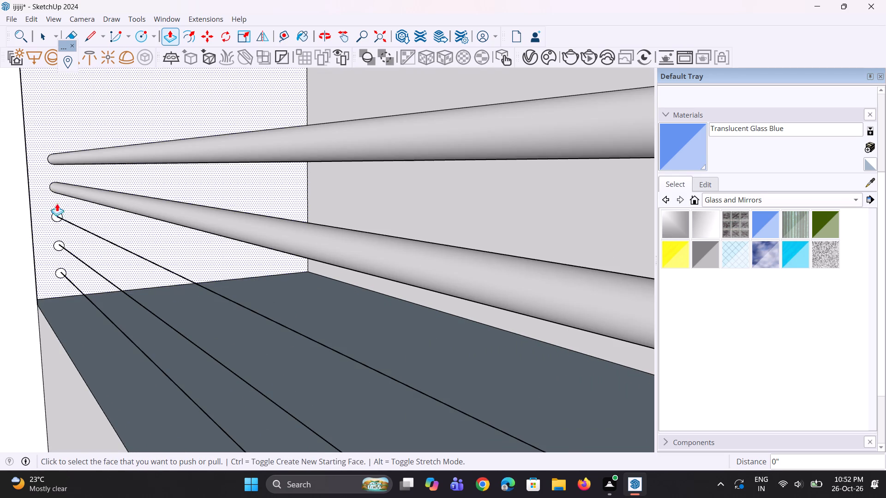
{"action": "double_click", "coordinate": [59, 214]}
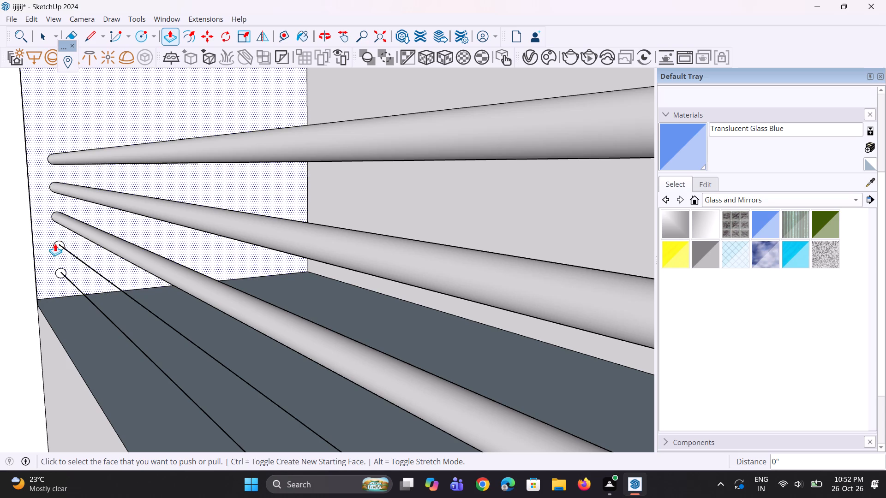
{"action": "double_click", "coordinate": [56, 246]}
{"action": "double_click", "coordinate": [59, 271]}
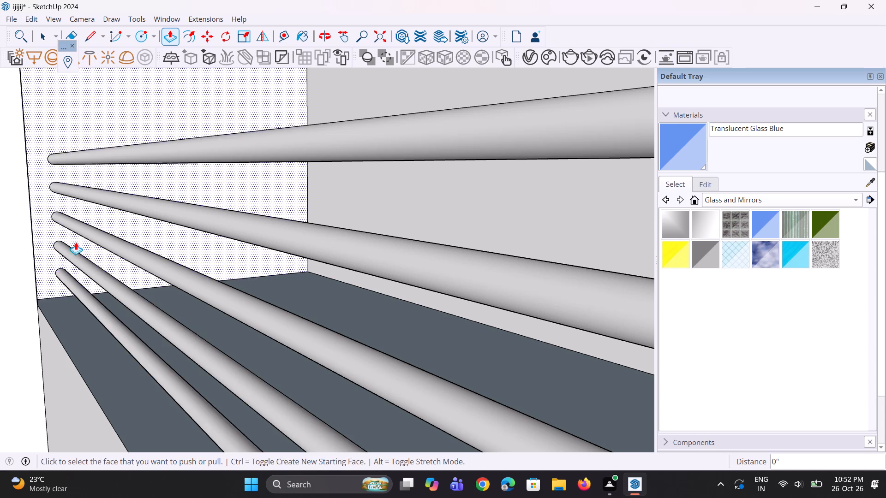
Extend the end faces of these five rails about 6 3/16" to close the gap to the dividing pillar.
{"action": "scroll", "coordinate": [102, 186], "scroll_direction": "down", "scroll_amount": 6}
{"action": "scroll", "coordinate": [95, 221], "scroll_direction": "up", "scroll_amount": 1}
{"action": "middle_click_drag", "start_coordinate": [125, 233], "coordinate": [240, 216]}
{"action": "scroll", "coordinate": [218, 192], "scroll_direction": "down", "scroll_amount": 6}
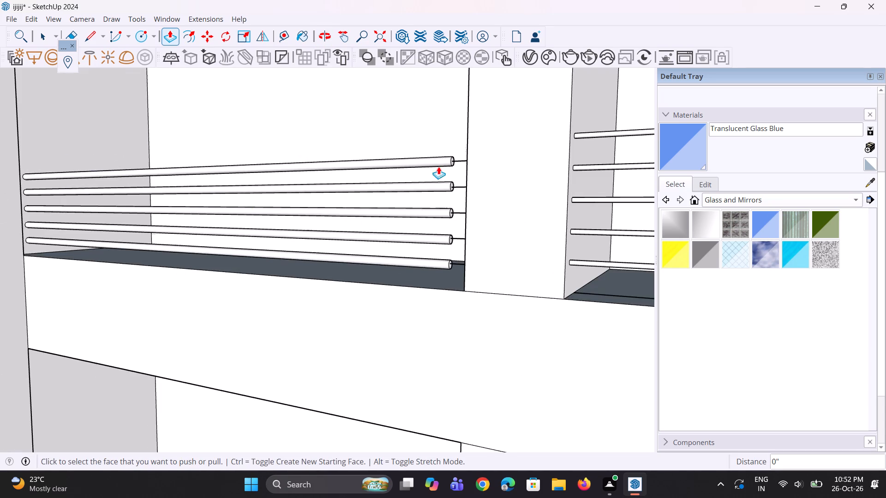
{"action": "scroll", "coordinate": [443, 151], "scroll_direction": "up", "scroll_amount": 8}
{"action": "left_click", "coordinate": [443, 163]}
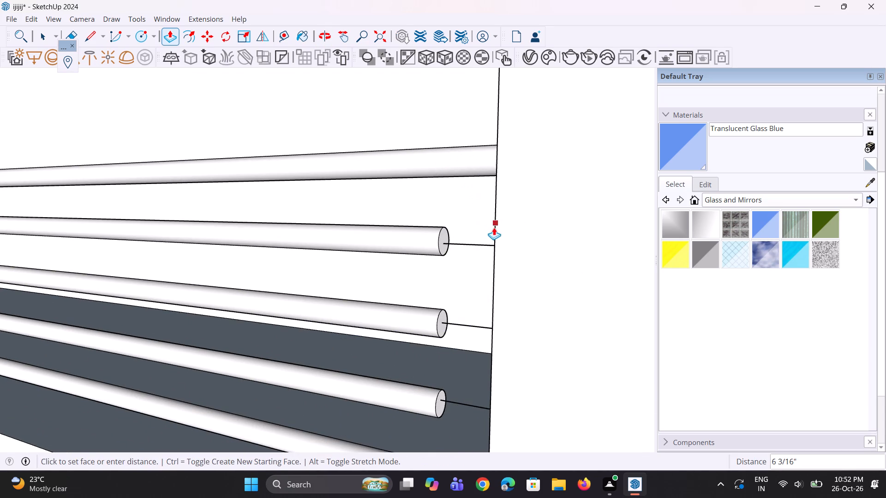
{"action": "left_click", "coordinate": [495, 228]}
{"action": "double_click", "coordinate": [446, 245]}
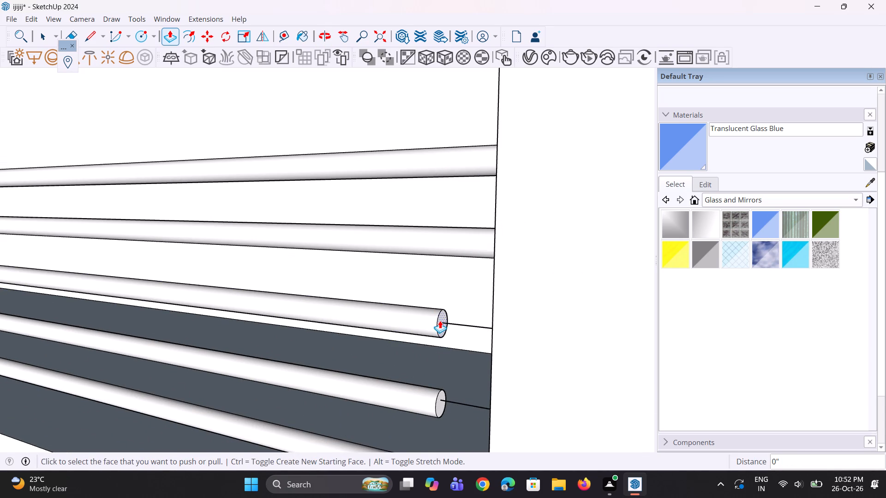
{"action": "double_click", "coordinate": [440, 320]}
{"action": "double_click", "coordinate": [437, 408]}
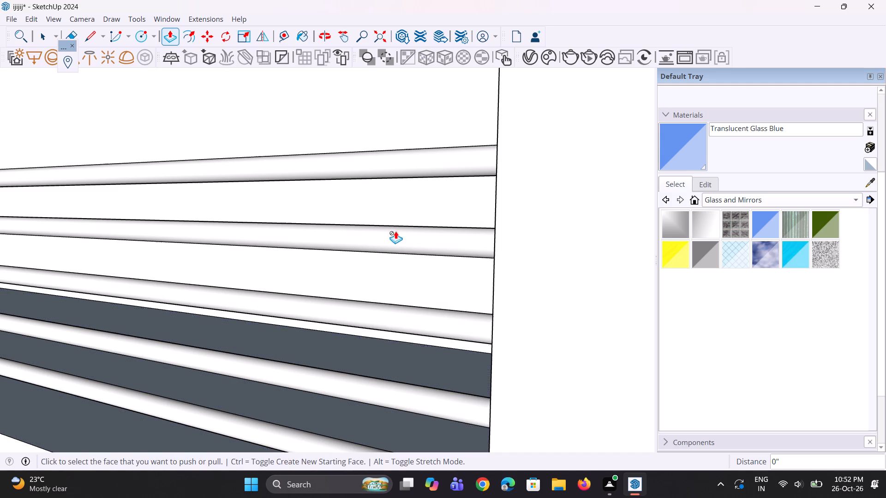
{"action": "scroll", "coordinate": [394, 223], "scroll_direction": "down", "scroll_amount": 4}
{"action": "scroll", "coordinate": [407, 385], "scroll_direction": "up", "scroll_amount": 4}
{"action": "double_click", "coordinate": [421, 356]}
Extrude the top circle in the window-side bay of the third railed floor about 16' 5 11/16" to the dividing pillar.
{"action": "scroll", "coordinate": [444, 303], "scroll_direction": "down", "scroll_amount": 2}
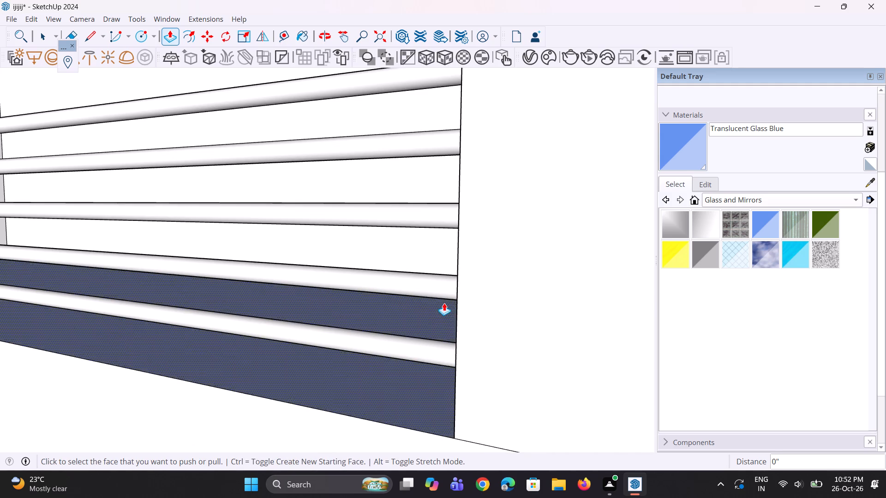
{"action": "scroll", "coordinate": [444, 303], "scroll_direction": "down", "scroll_amount": 9}
{"action": "middle_click_drag", "start_coordinate": [444, 294], "coordinate": [474, 295]}
{"action": "scroll", "coordinate": [458, 253], "scroll_direction": "down", "scroll_amount": 12}
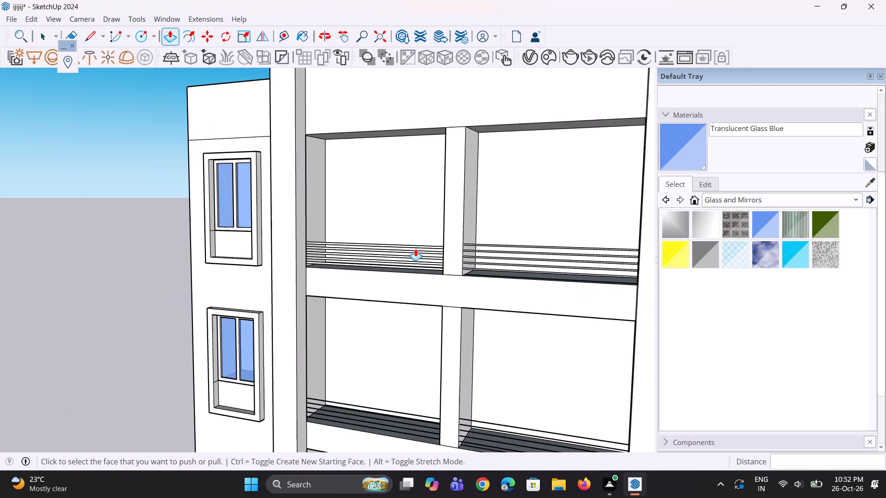
{"action": "scroll", "coordinate": [404, 237], "scroll_direction": "down", "scroll_amount": 5}
{"action": "scroll", "coordinate": [385, 375], "scroll_direction": "up", "scroll_amount": 16}
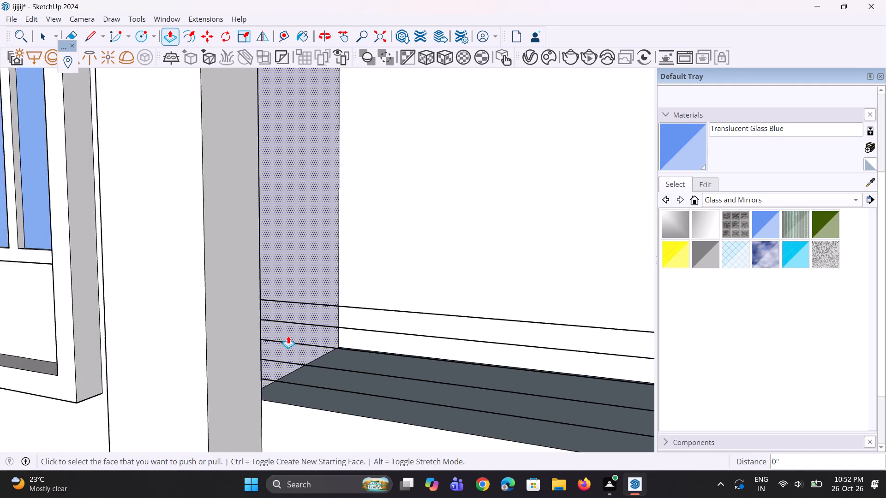
{"action": "scroll", "coordinate": [288, 336], "scroll_direction": "up", "scroll_amount": 3}
{"action": "middle_click_drag", "start_coordinate": [280, 335], "coordinate": [197, 314]}
{"action": "scroll", "coordinate": [251, 291], "scroll_direction": "up", "scroll_amount": 3}
{"action": "left_click", "coordinate": [248, 287]}
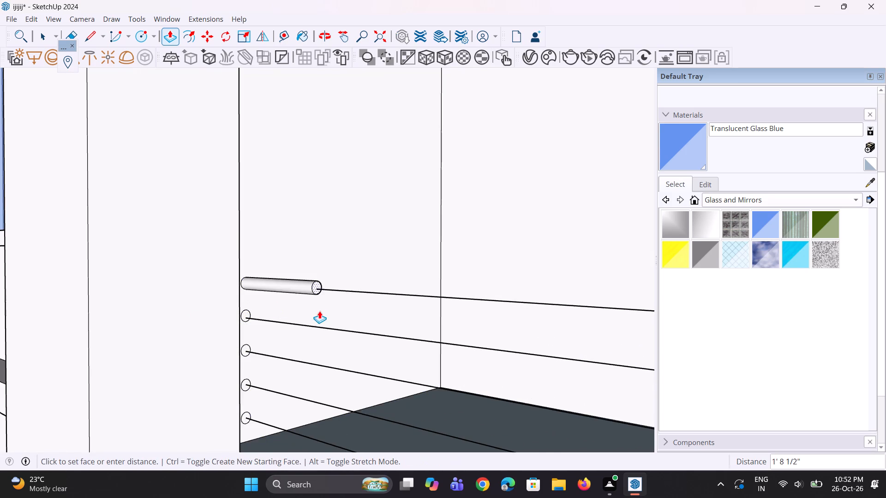
{"action": "scroll", "coordinate": [319, 297], "scroll_direction": "down", "scroll_amount": 15}
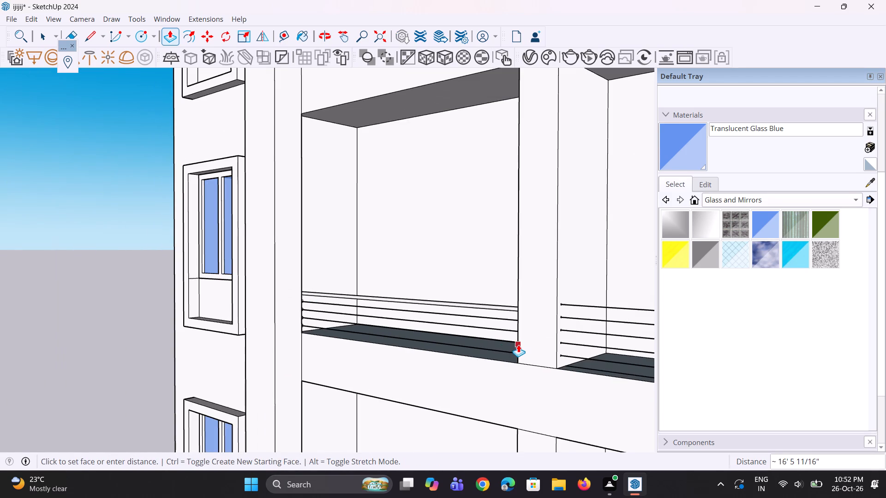
{"action": "left_click", "coordinate": [518, 344]}
Extrude the remaining four circles in the window-side bay of the third railed floor by the same 16' 5 11/16".
{"action": "scroll", "coordinate": [298, 296], "scroll_direction": "up", "scroll_amount": 4}
{"action": "middle_click_drag", "start_coordinate": [285, 319], "coordinate": [195, 308]}
{"action": "scroll", "coordinate": [281, 313], "scroll_direction": "up", "scroll_amount": 7}
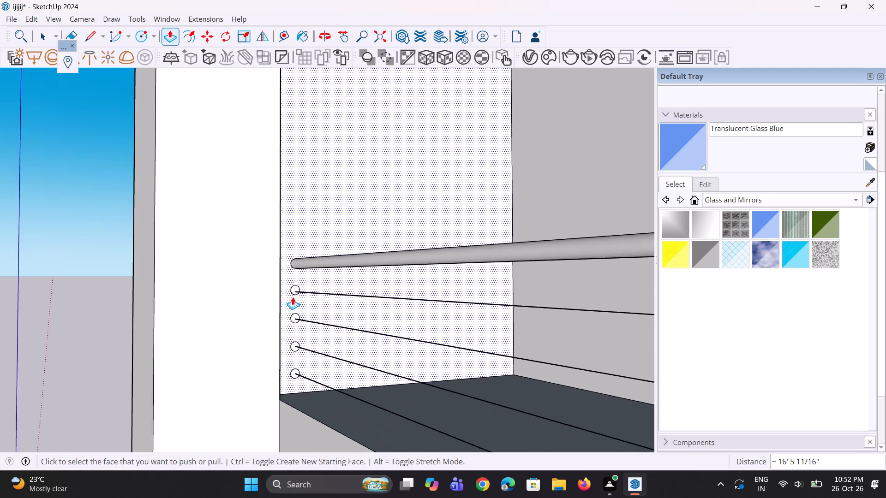
{"action": "scroll", "coordinate": [293, 297], "scroll_direction": "up", "scroll_amount": 4}
{"action": "double_click", "coordinate": [296, 292]}
{"action": "left_click", "coordinate": [299, 328]}
{"action": "left_click_drag", "start_coordinate": [299, 328], "coordinate": [295, 341]}
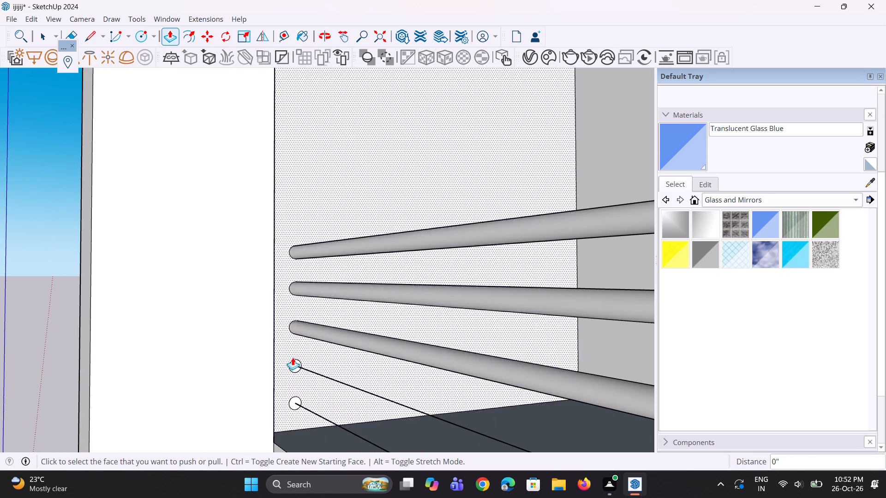
{"action": "double_click", "coordinate": [297, 367]}
{"action": "scroll", "coordinate": [287, 257], "scroll_direction": "down", "scroll_amount": 3}
{"action": "scroll", "coordinate": [294, 407], "scroll_direction": "up", "scroll_amount": 5}
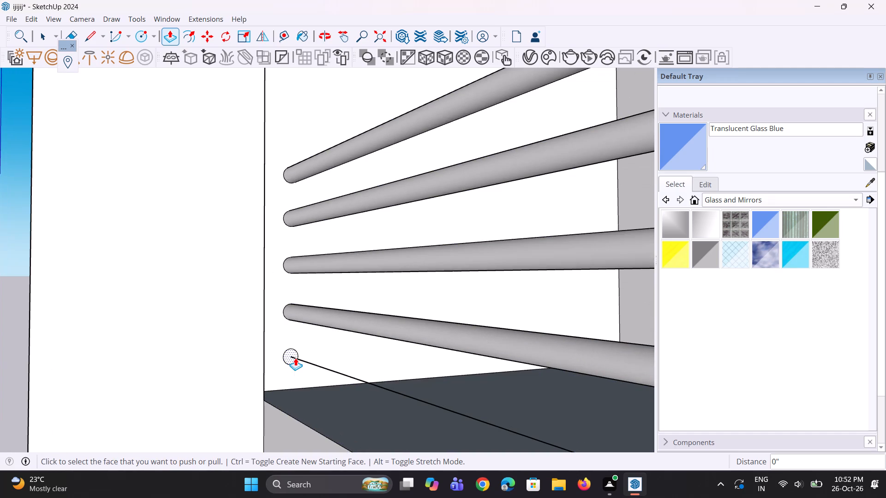
{"action": "double_click", "coordinate": [294, 359]}
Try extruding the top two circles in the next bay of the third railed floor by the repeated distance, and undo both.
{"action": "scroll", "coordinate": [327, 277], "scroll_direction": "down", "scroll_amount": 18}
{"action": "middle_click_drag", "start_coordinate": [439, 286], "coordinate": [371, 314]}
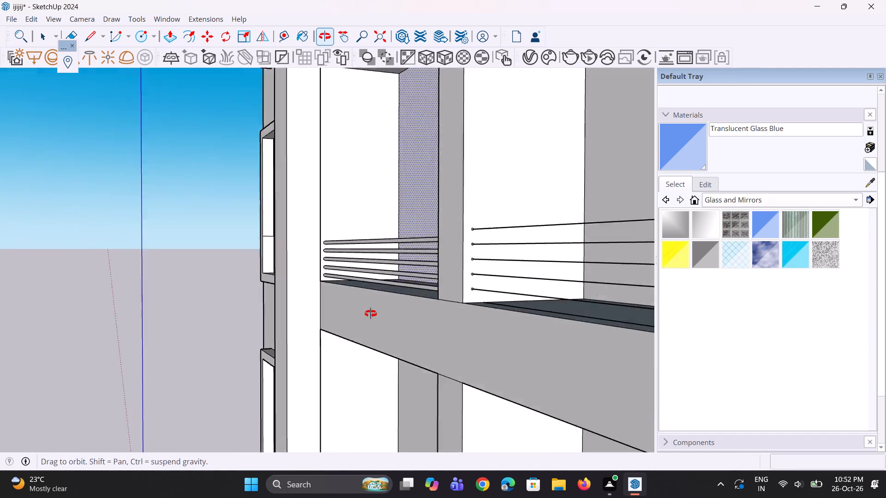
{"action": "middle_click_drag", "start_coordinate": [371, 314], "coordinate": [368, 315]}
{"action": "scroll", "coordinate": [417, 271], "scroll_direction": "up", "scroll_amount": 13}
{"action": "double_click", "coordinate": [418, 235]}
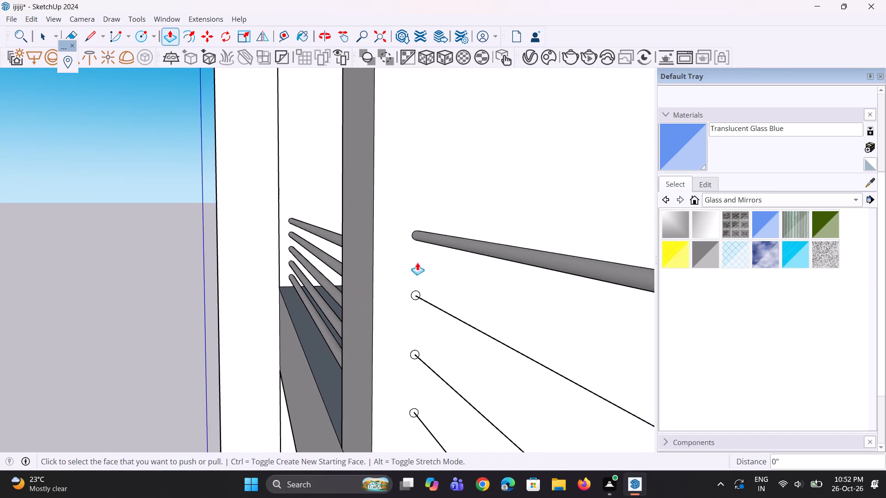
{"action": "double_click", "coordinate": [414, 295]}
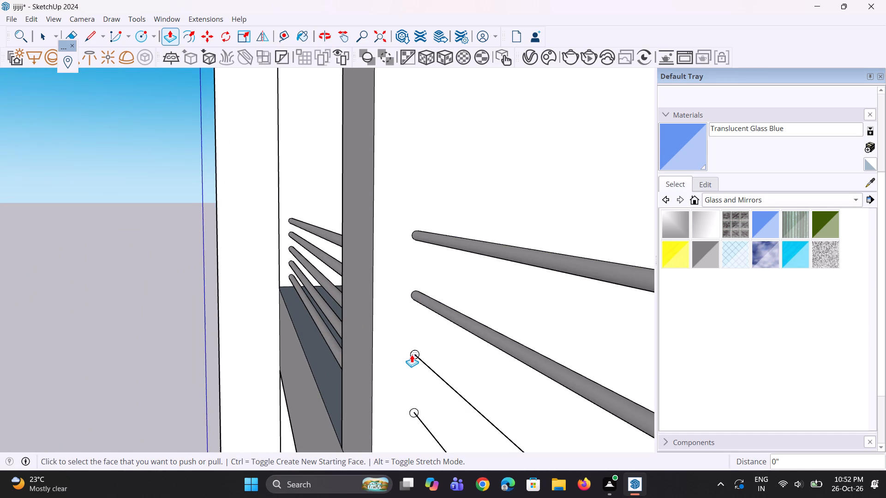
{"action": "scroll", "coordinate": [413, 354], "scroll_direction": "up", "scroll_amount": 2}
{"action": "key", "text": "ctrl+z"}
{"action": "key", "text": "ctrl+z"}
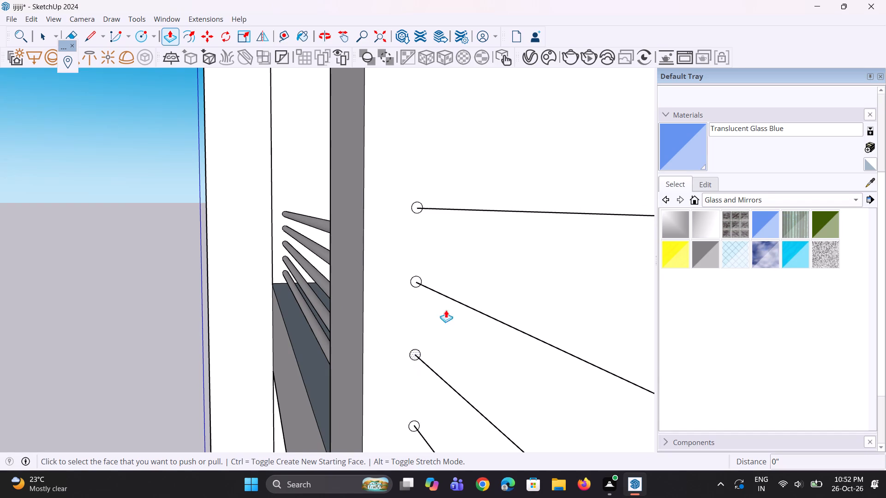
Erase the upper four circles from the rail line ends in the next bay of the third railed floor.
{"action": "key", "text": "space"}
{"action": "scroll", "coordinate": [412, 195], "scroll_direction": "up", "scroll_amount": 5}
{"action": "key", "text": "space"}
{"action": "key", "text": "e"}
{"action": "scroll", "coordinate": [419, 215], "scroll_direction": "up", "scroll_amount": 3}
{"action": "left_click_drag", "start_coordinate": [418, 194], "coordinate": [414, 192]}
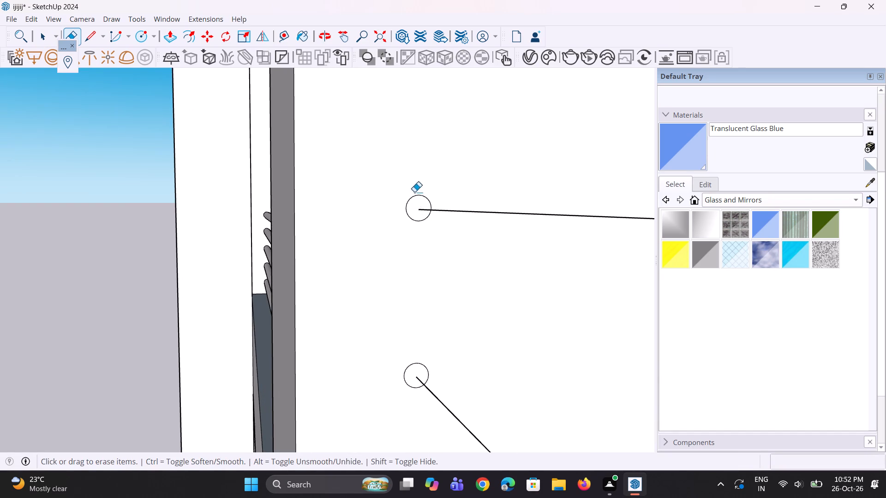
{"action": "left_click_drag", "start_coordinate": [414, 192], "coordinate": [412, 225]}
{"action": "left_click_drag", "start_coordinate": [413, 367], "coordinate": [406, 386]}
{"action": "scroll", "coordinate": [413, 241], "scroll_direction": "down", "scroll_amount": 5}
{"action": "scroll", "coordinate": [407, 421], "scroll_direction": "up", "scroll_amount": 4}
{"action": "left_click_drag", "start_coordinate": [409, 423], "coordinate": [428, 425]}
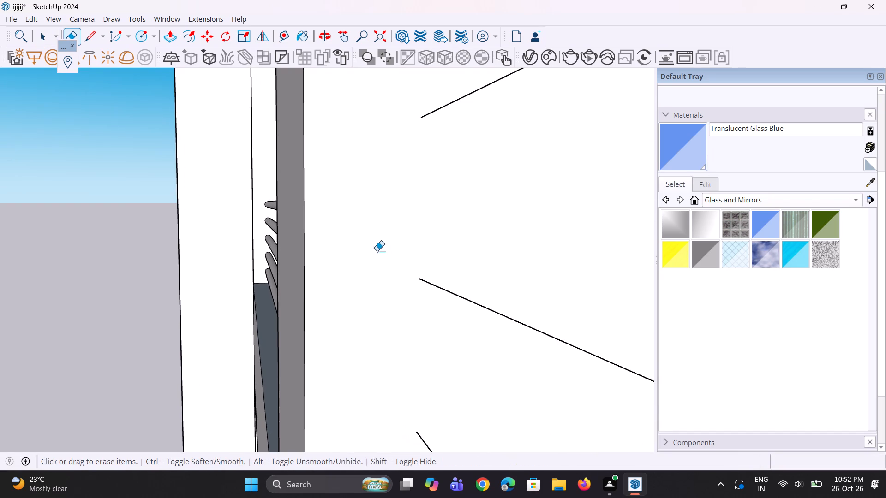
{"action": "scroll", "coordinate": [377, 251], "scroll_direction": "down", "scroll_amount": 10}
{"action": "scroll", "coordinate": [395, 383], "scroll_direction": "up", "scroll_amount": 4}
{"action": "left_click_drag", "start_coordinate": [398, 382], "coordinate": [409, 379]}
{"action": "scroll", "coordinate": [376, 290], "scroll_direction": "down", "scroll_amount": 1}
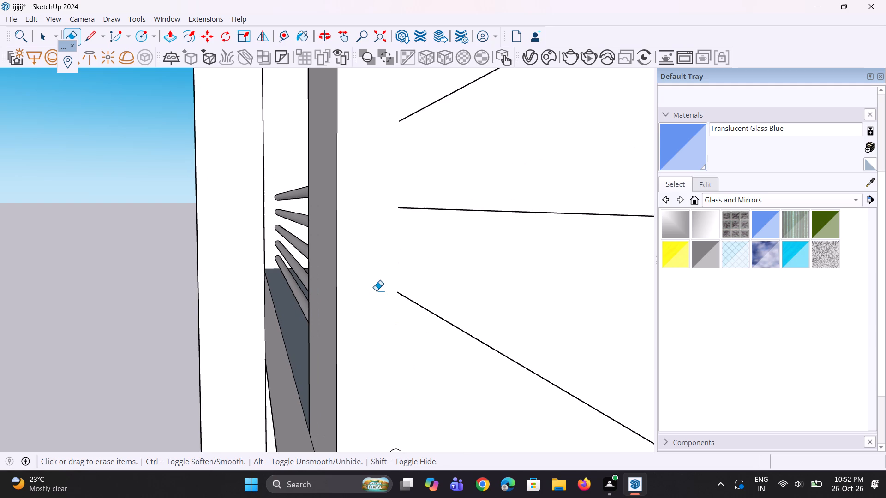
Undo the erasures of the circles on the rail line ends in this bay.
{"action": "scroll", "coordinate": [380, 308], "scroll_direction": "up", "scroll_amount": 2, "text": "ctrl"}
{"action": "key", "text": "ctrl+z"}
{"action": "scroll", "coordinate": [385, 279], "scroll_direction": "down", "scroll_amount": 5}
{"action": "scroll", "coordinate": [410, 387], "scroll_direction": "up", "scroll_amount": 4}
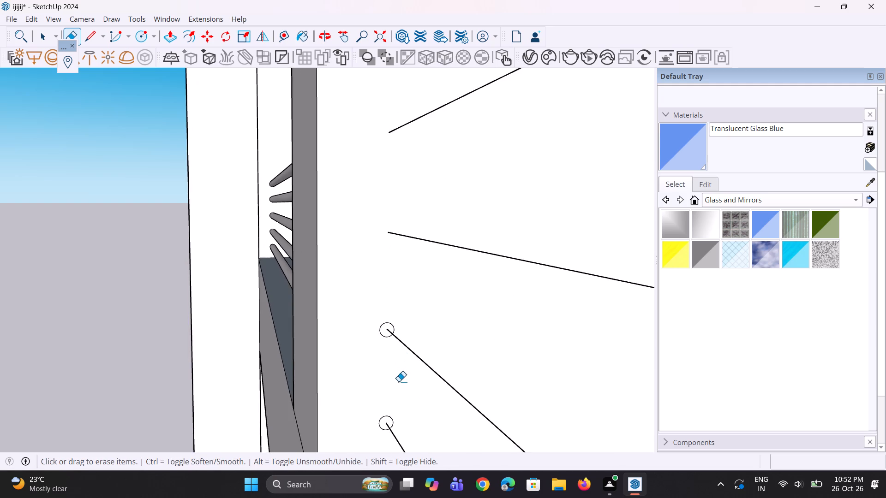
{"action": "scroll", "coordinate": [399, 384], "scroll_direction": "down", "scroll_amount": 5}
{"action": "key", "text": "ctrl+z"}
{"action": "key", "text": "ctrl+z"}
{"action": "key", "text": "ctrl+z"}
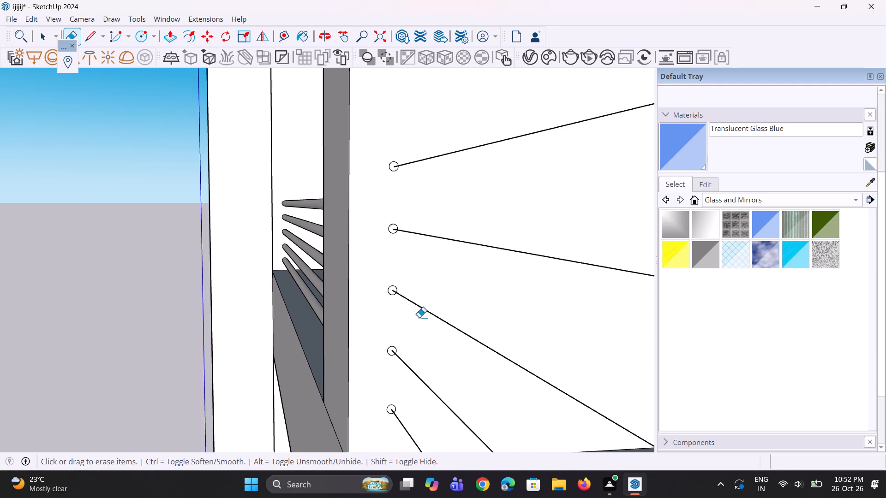
Extrude all five circles in this bay of the third railed floor along their rail lines by the repeated 16' 5 11/16".
{"action": "key", "text": "p"}
{"action": "double_click", "coordinate": [395, 166]}
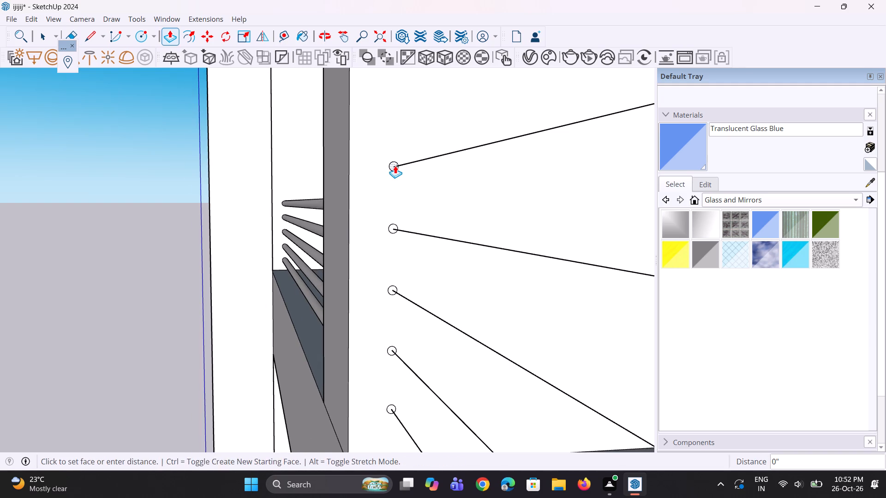
{"action": "scroll", "coordinate": [373, 300], "scroll_direction": "down", "scroll_amount": 17}
{"action": "middle_click_drag", "start_coordinate": [382, 315], "coordinate": [405, 314]}
{"action": "scroll", "coordinate": [406, 310], "scroll_direction": "up", "scroll_amount": 13}
{"action": "double_click", "coordinate": [395, 300]}
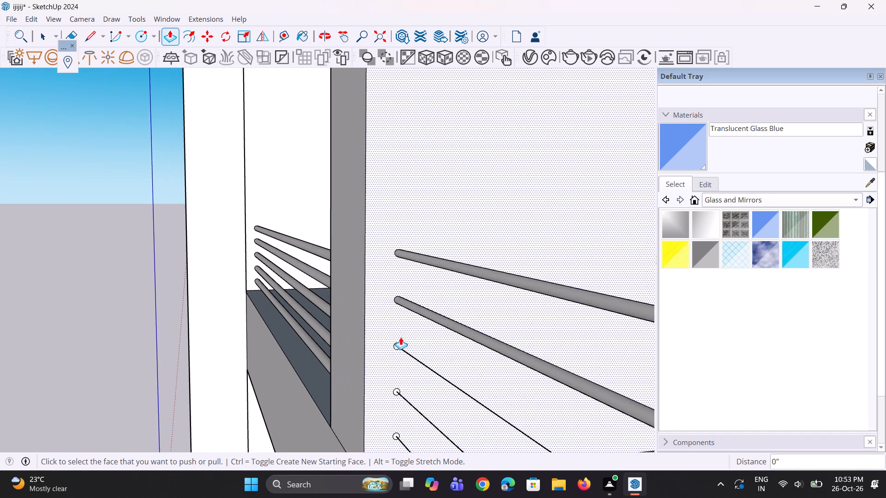
{"action": "double_click", "coordinate": [397, 344]}
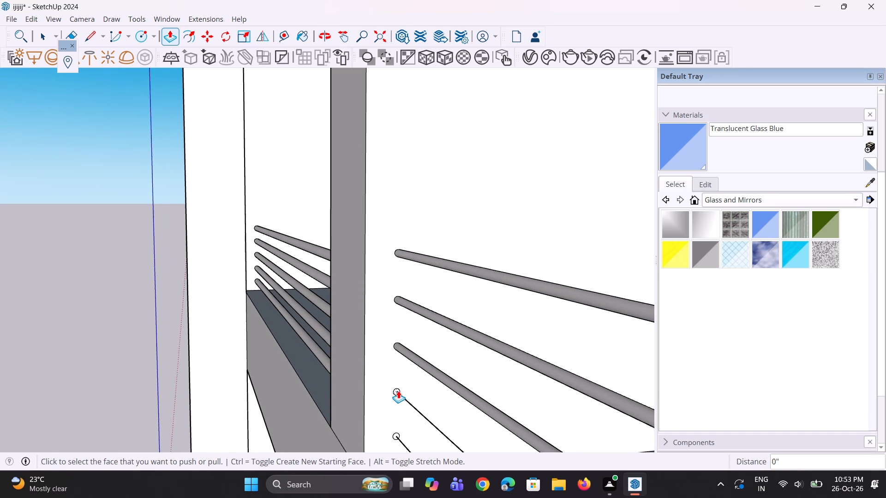
{"action": "left_click", "coordinate": [398, 391]}
{"action": "left_click", "coordinate": [398, 391]}
{"action": "scroll", "coordinate": [395, 280], "scroll_direction": "down", "scroll_amount": 6}
{"action": "scroll", "coordinate": [397, 397], "scroll_direction": "up", "scroll_amount": 8}
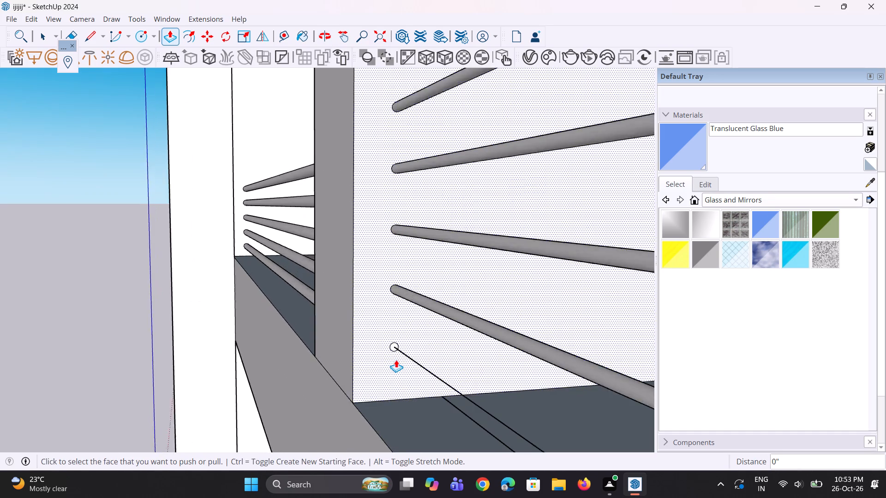
{"action": "scroll", "coordinate": [396, 360], "scroll_direction": "up", "scroll_amount": 4}
{"action": "double_click", "coordinate": [394, 345]}
Erase the leftover line on the slab beneath the railings in this bay of the third railed floor.
{"action": "scroll", "coordinate": [369, 317], "scroll_direction": "down", "scroll_amount": 5}
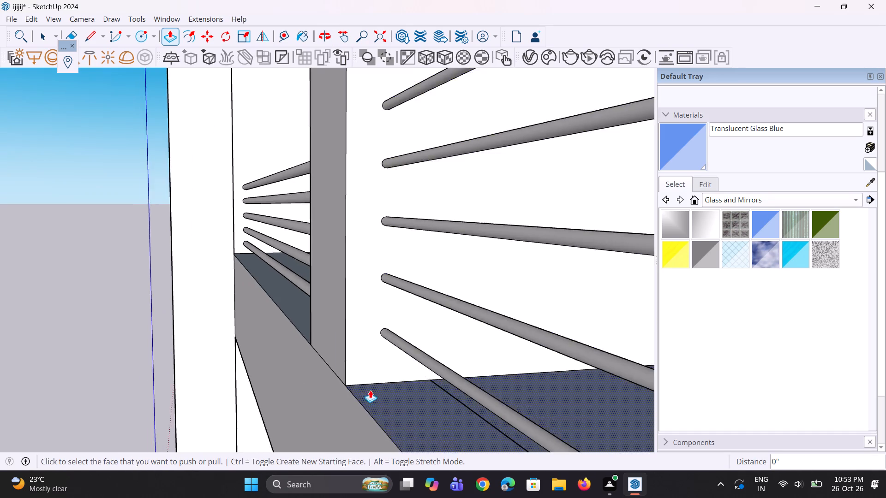
{"action": "middle_click_drag", "start_coordinate": [371, 391], "coordinate": [406, 391]}
{"action": "key", "text": "e"}
{"action": "left_click_drag", "start_coordinate": [472, 396], "coordinate": [475, 397]}
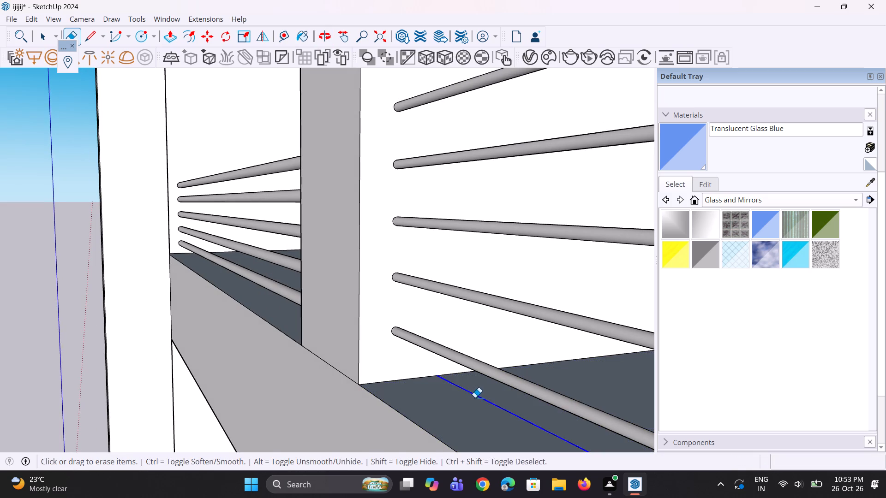
{"action": "left_click_drag", "start_coordinate": [475, 397], "coordinate": [479, 398]}
Extrude all five circles in the right bay of the second-lowest floor along their rail lines by the repeated distance.
{"action": "scroll", "coordinate": [423, 330], "scroll_direction": "down", "scroll_amount": 11}
{"action": "scroll", "coordinate": [328, 328], "scroll_direction": "up", "scroll_amount": 1}
{"action": "middle_click_drag", "start_coordinate": [328, 328], "coordinate": [476, 316]}
{"action": "scroll", "coordinate": [346, 281], "scroll_direction": "down", "scroll_amount": 6}
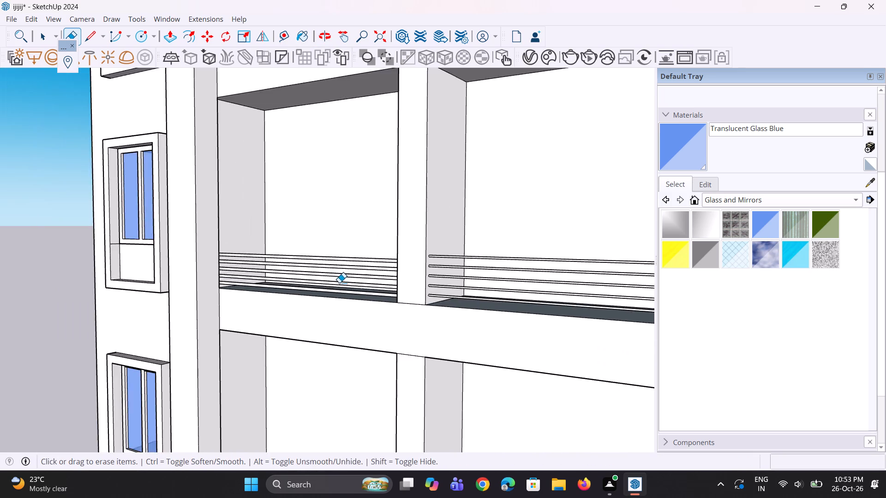
{"action": "scroll", "coordinate": [339, 283], "scroll_direction": "down", "scroll_amount": 5}
{"action": "middle_click_drag", "start_coordinate": [341, 298], "coordinate": [407, 343]}
{"action": "scroll", "coordinate": [345, 307], "scroll_direction": "down", "scroll_amount": 1}
{"action": "scroll", "coordinate": [367, 269], "scroll_direction": "down", "scroll_amount": 5}
{"action": "scroll", "coordinate": [375, 369], "scroll_direction": "up", "scroll_amount": 1}
{"action": "middle_click_drag", "start_coordinate": [375, 369], "coordinate": [329, 350]}
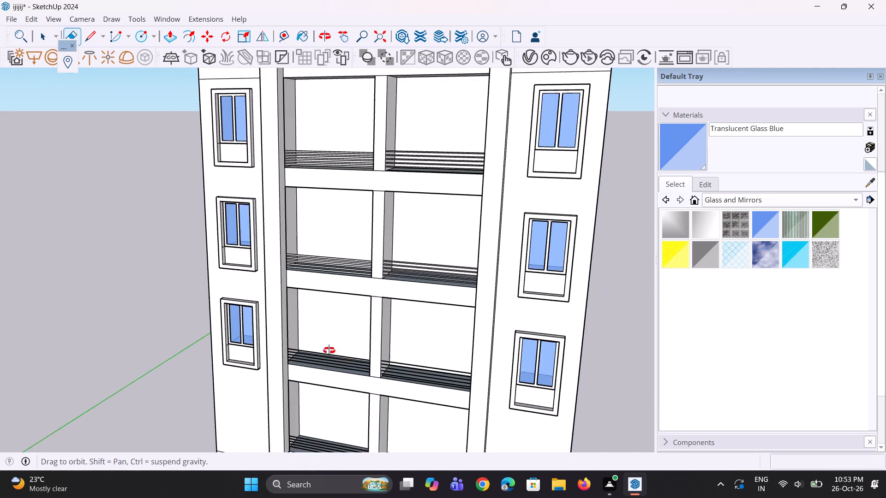
{"action": "middle_click_drag", "start_coordinate": [329, 350], "coordinate": [273, 329]}
{"action": "scroll", "coordinate": [329, 411], "scroll_direction": "up", "scroll_amount": 4}
{"action": "scroll", "coordinate": [418, 378], "scroll_direction": "up", "scroll_amount": 5}
{"action": "scroll", "coordinate": [357, 403], "scroll_direction": "up", "scroll_amount": 12}
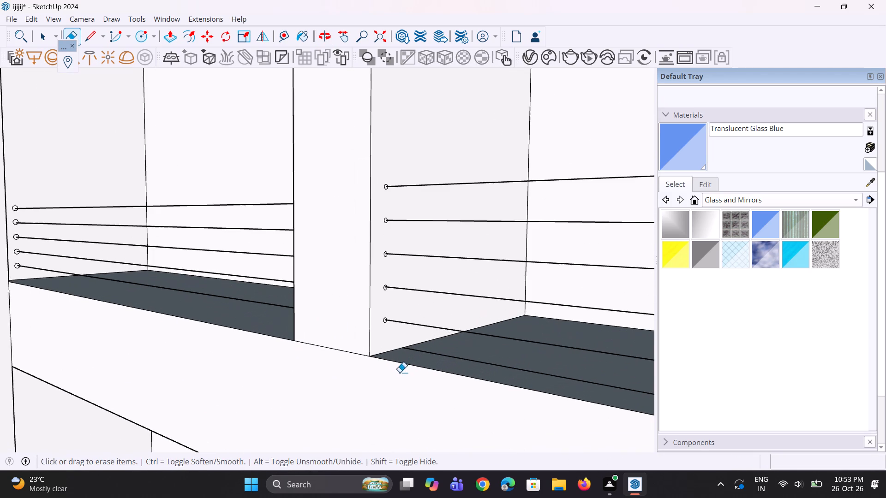
{"action": "key", "text": "p"}
{"action": "scroll", "coordinate": [407, 382], "scroll_direction": "up", "scroll_amount": 9}
{"action": "double_click", "coordinate": [377, 293]}
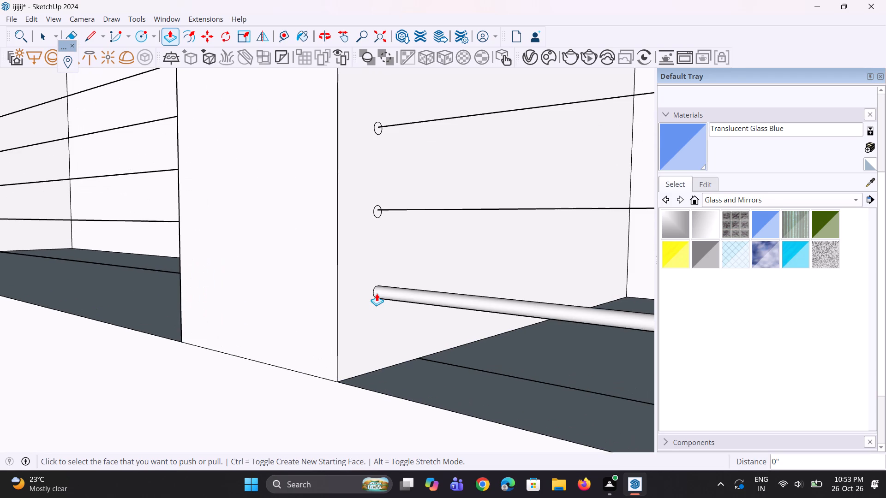
{"action": "double_click", "coordinate": [376, 215]}
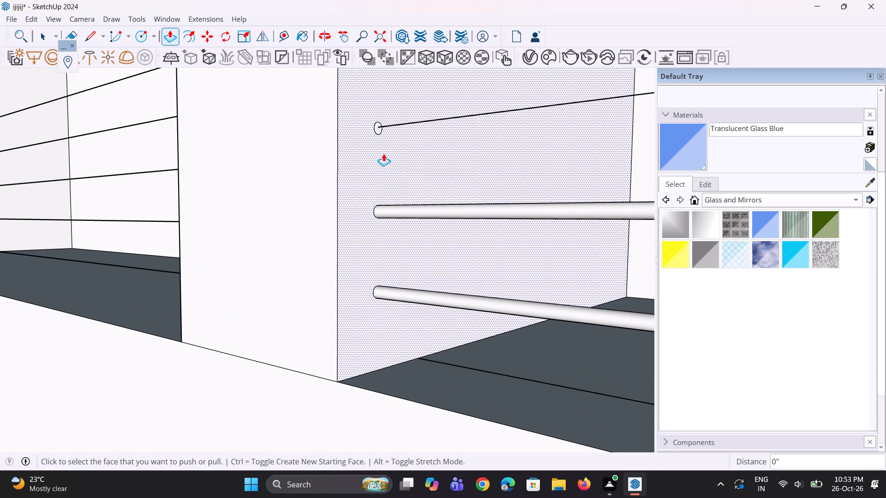
{"action": "double_click", "coordinate": [377, 130]}
{"action": "scroll", "coordinate": [412, 351], "scroll_direction": "down", "scroll_amount": 6}
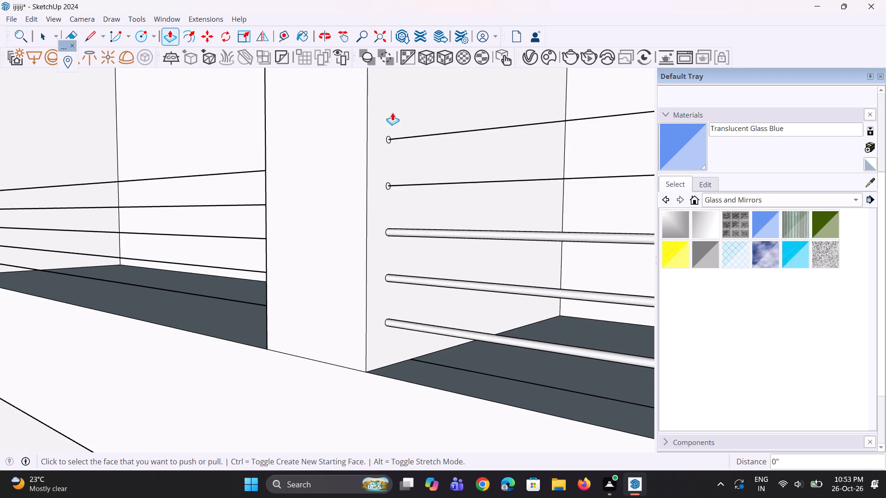
{"action": "scroll", "coordinate": [390, 99], "scroll_direction": "up", "scroll_amount": 8}
{"action": "scroll", "coordinate": [388, 247], "scroll_direction": "up", "scroll_amount": 3}
{"action": "double_click", "coordinate": [389, 252]}
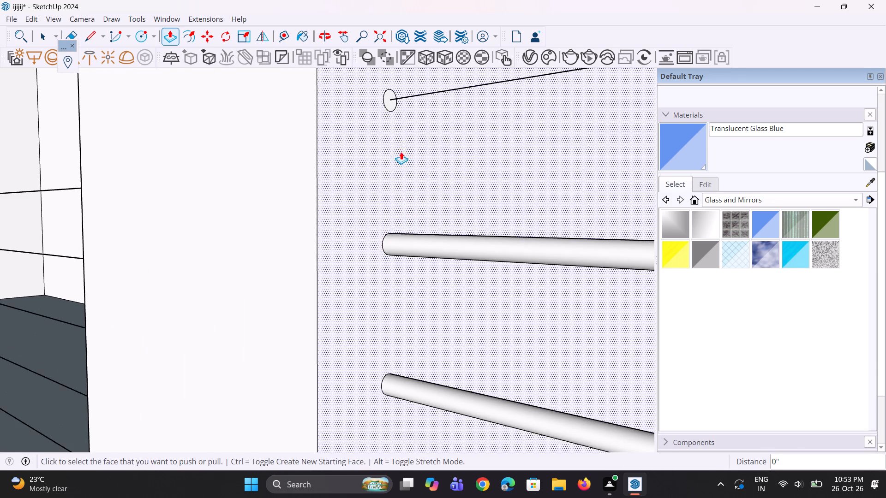
{"action": "double_click", "coordinate": [393, 102]}
{"action": "scroll", "coordinate": [434, 201], "scroll_direction": "down", "scroll_amount": 15}
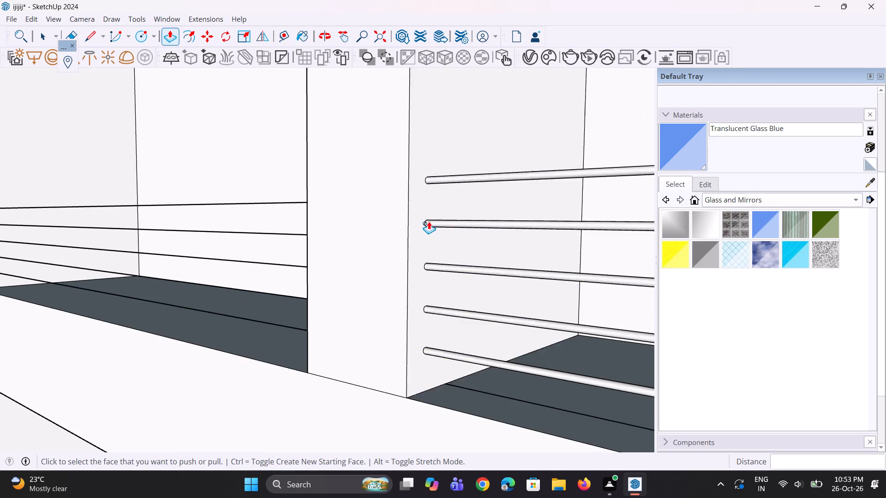
Extrude all five circles in the left bay of the second-lowest floor into rails by the repeated distance, undoing any stray push.
{"action": "scroll", "coordinate": [429, 221], "scroll_direction": "down", "scroll_amount": 3}
{"action": "scroll", "coordinate": [390, 241], "scroll_direction": "up", "scroll_amount": 1}
{"action": "middle_click_drag", "start_coordinate": [385, 250], "coordinate": [394, 271]}
{"action": "scroll", "coordinate": [394, 272], "scroll_direction": "up", "scroll_amount": 1}
{"action": "scroll", "coordinate": [317, 271], "scroll_direction": "down", "scroll_amount": 5}
{"action": "scroll", "coordinate": [238, 263], "scroll_direction": "up", "scroll_amount": 5}
{"action": "scroll", "coordinate": [143, 264], "scroll_direction": "up", "scroll_amount": 3}
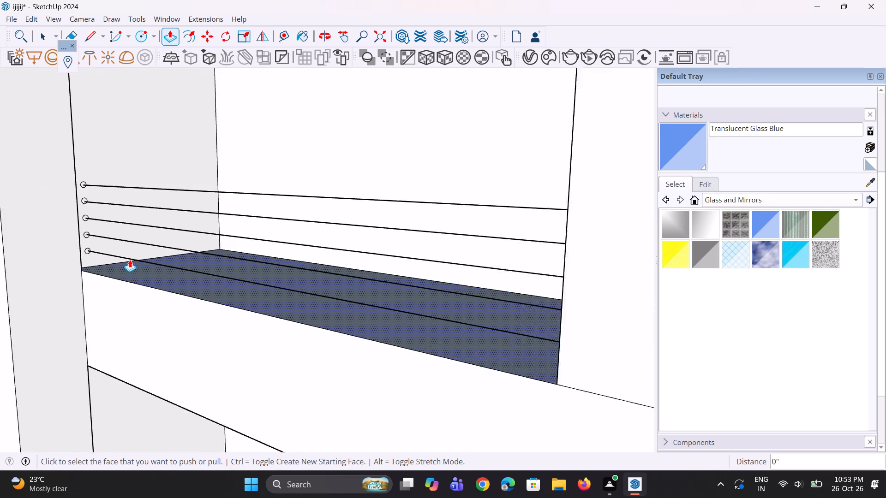
{"action": "scroll", "coordinate": [130, 260], "scroll_direction": "up", "scroll_amount": 1}
{"action": "scroll", "coordinate": [76, 249], "scroll_direction": "up", "scroll_amount": 4}
{"action": "double_click", "coordinate": [76, 249]}
{"action": "scroll", "coordinate": [46, 161], "scroll_direction": "down", "scroll_amount": 6}
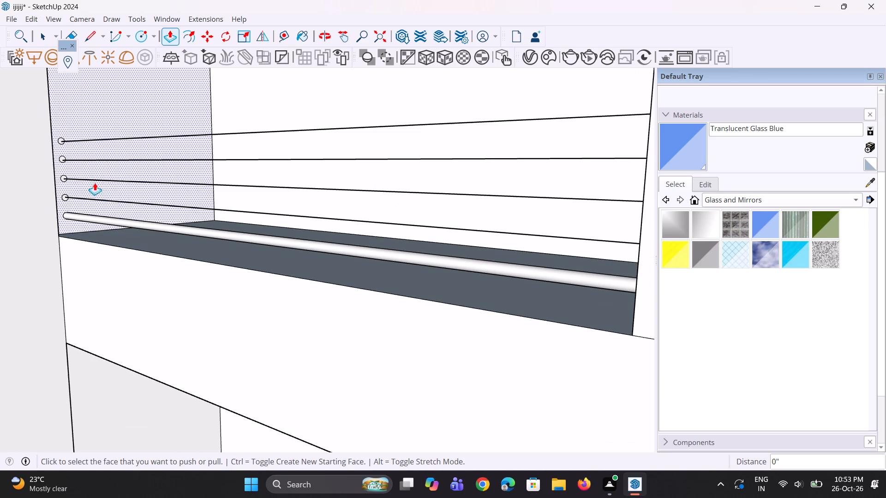
{"action": "scroll", "coordinate": [83, 194], "scroll_direction": "up", "scroll_amount": 4}
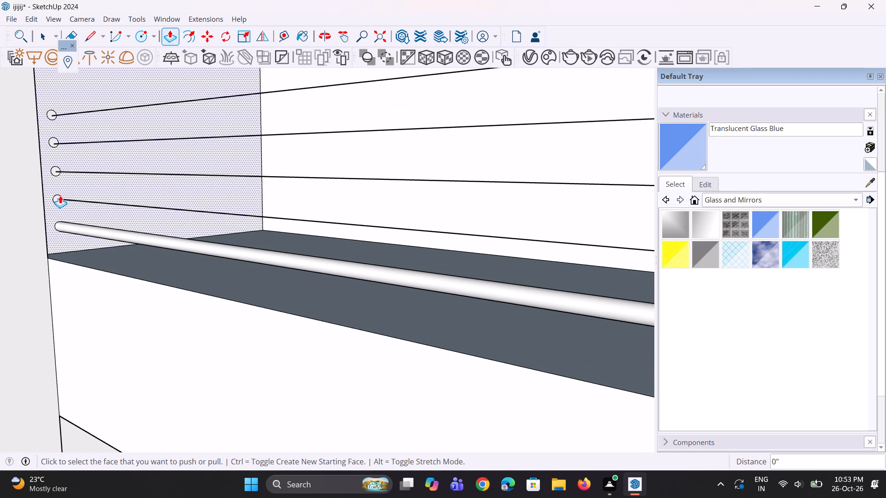
{"action": "double_click", "coordinate": [60, 196]}
{"action": "scroll", "coordinate": [61, 211], "scroll_direction": "up", "scroll_amount": 3, "text": "ctrl"}
{"action": "key", "text": "ctrl+z"}
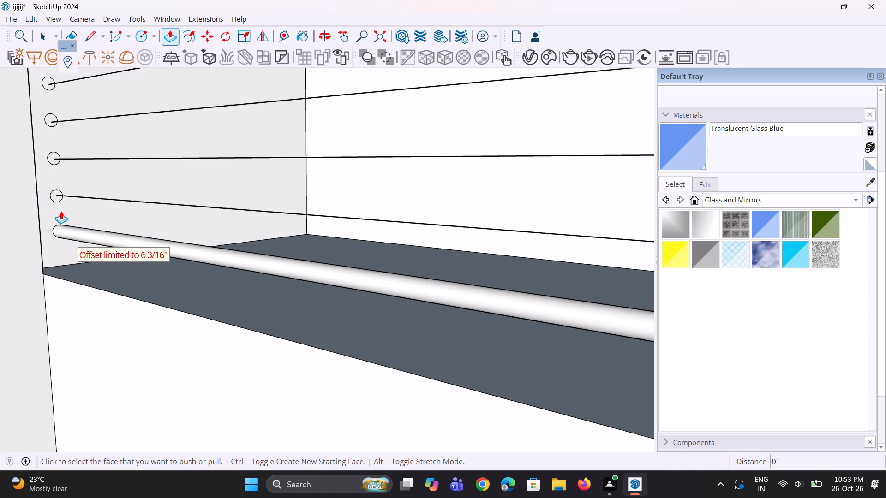
{"action": "double_click", "coordinate": [61, 197]}
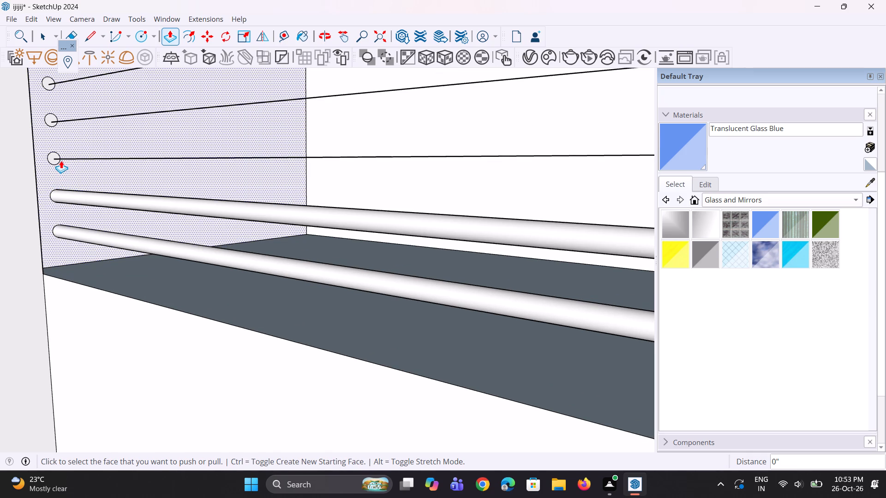
{"action": "double_click", "coordinate": [57, 160]}
{"action": "double_click", "coordinate": [54, 122]}
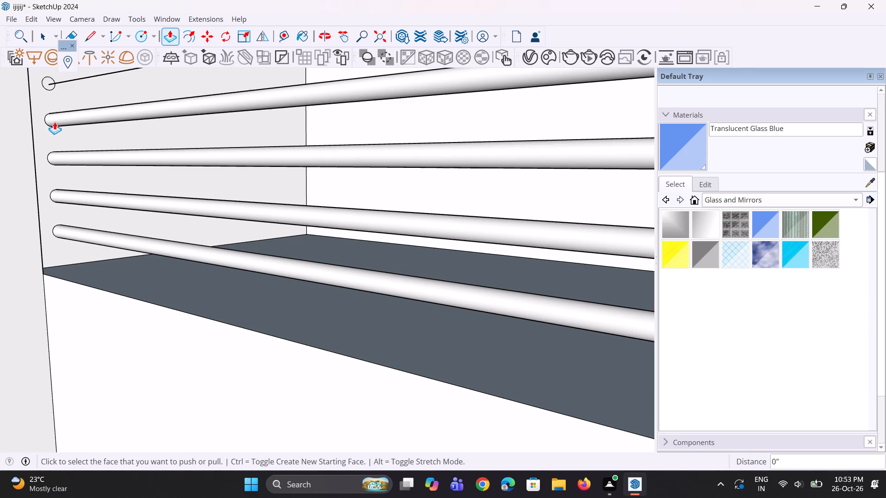
{"action": "double_click", "coordinate": [48, 82]}
{"action": "scroll", "coordinate": [81, 142], "scroll_direction": "down", "scroll_amount": 6}
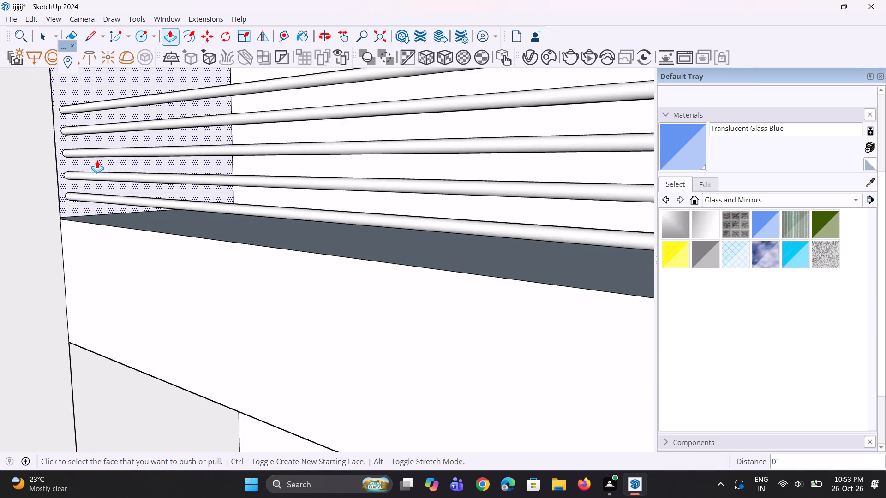
Extrude all five circles in the right bay of the lowest floor along their rail lines by the repeated distance.
{"action": "scroll", "coordinate": [98, 163], "scroll_direction": "down", "scroll_amount": 12}
{"action": "scroll", "coordinate": [143, 216], "scroll_direction": "down", "scroll_amount": 3}
{"action": "scroll", "coordinate": [182, 396], "scroll_direction": "up", "scroll_amount": 5}
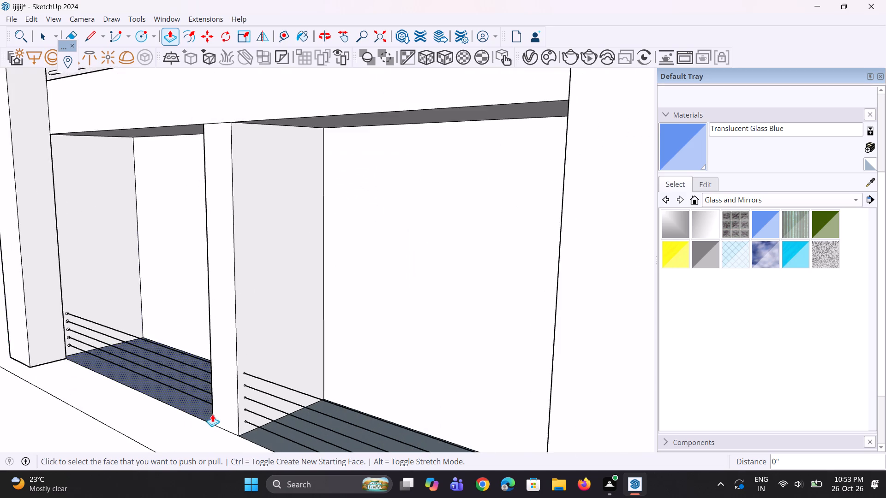
{"action": "scroll", "coordinate": [213, 414], "scroll_direction": "up", "scroll_amount": 5}
{"action": "scroll", "coordinate": [261, 422], "scroll_direction": "up", "scroll_amount": 15}
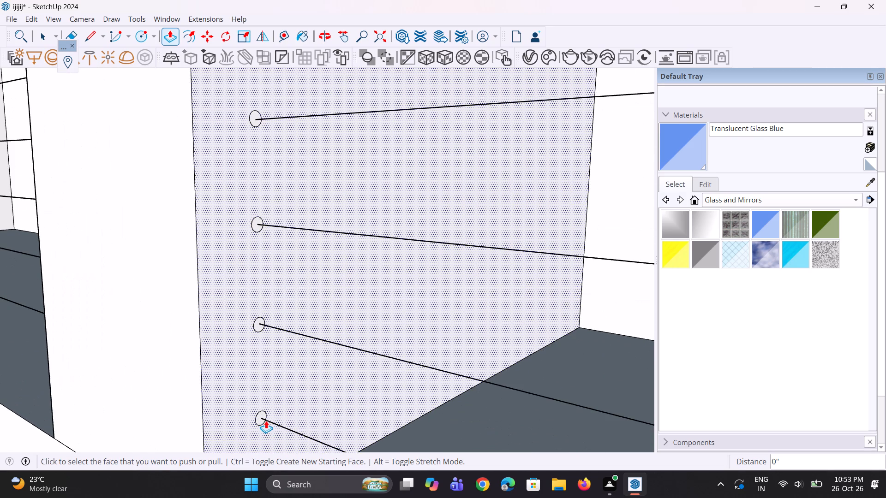
{"action": "double_click", "coordinate": [264, 420]}
{"action": "double_click", "coordinate": [259, 329]}
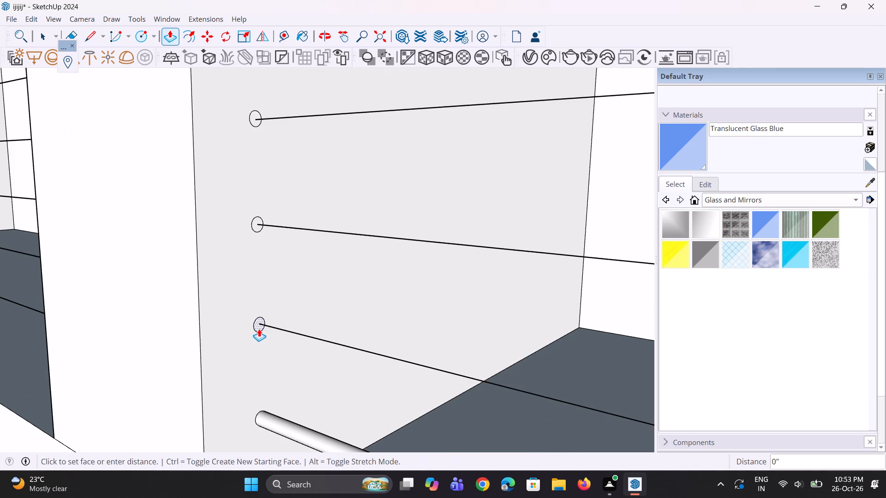
{"action": "double_click", "coordinate": [259, 226]}
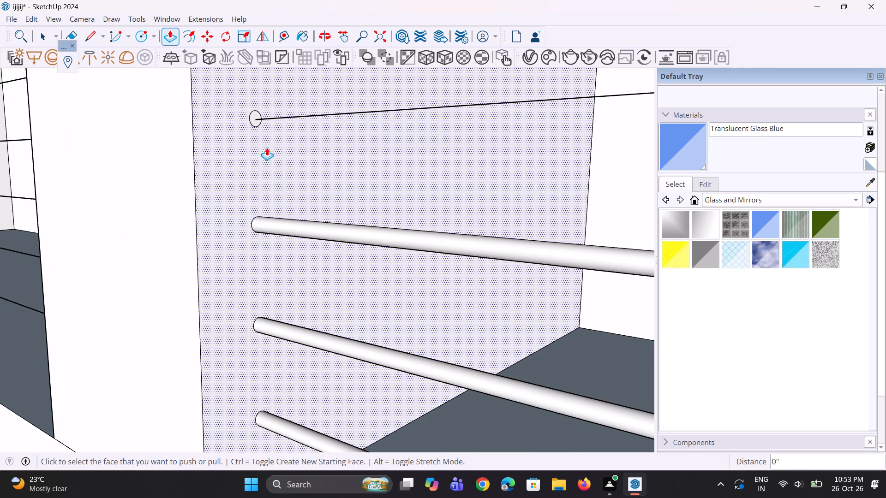
{"action": "double_click", "coordinate": [257, 124]}
{"action": "scroll", "coordinate": [295, 324], "scroll_direction": "down", "scroll_amount": 12}
{"action": "scroll", "coordinate": [286, 221], "scroll_direction": "up", "scroll_amount": 2}
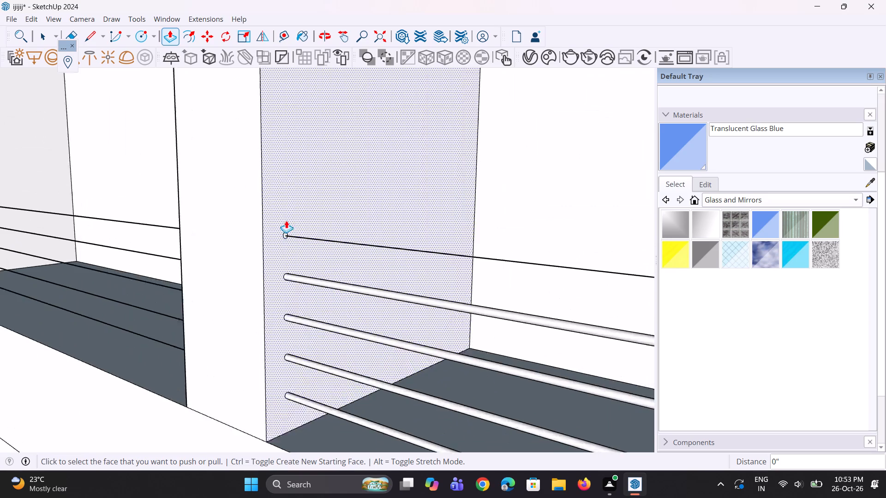
{"action": "scroll", "coordinate": [286, 220], "scroll_direction": "up", "scroll_amount": 9}
{"action": "double_click", "coordinate": [283, 242]}
{"action": "scroll", "coordinate": [355, 321], "scroll_direction": "down", "scroll_amount": 6}
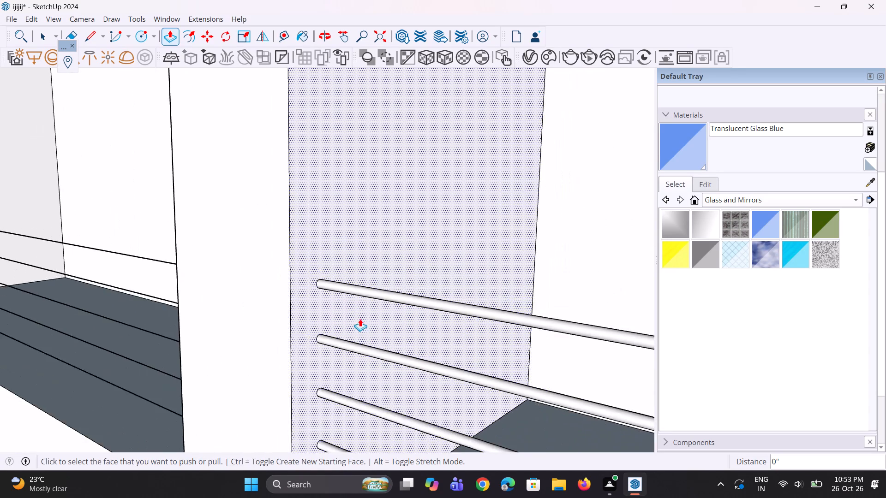
Extrude all five circles in the left bay of the lowest floor along their rail lines by the repeated distance.
{"action": "scroll", "coordinate": [360, 319], "scroll_direction": "down", "scroll_amount": 12}
{"action": "scroll", "coordinate": [124, 321], "scroll_direction": "up", "scroll_amount": 11}
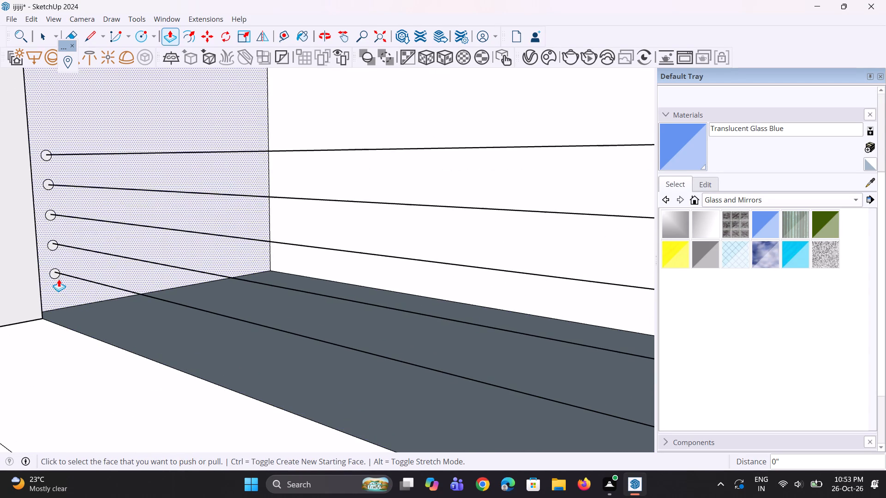
{"action": "double_click", "coordinate": [55, 275]}
{"action": "double_click", "coordinate": [55, 246]}
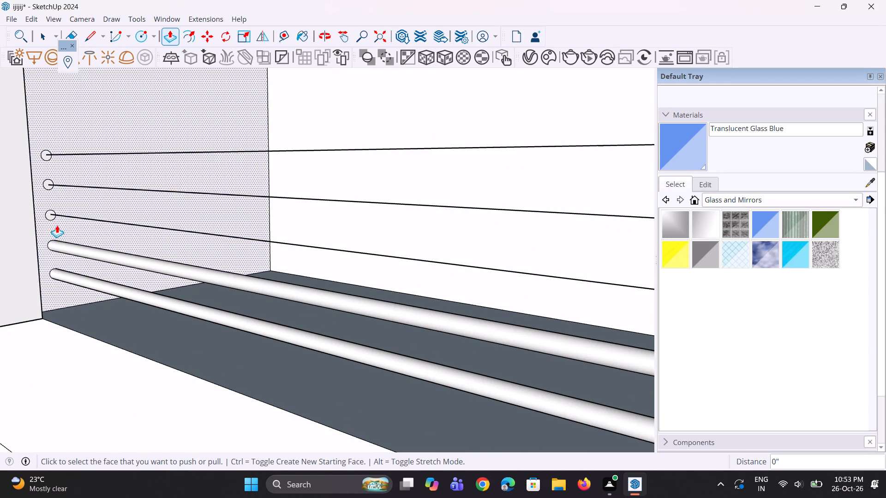
{"action": "double_click", "coordinate": [53, 216]}
{"action": "double_click", "coordinate": [50, 184]}
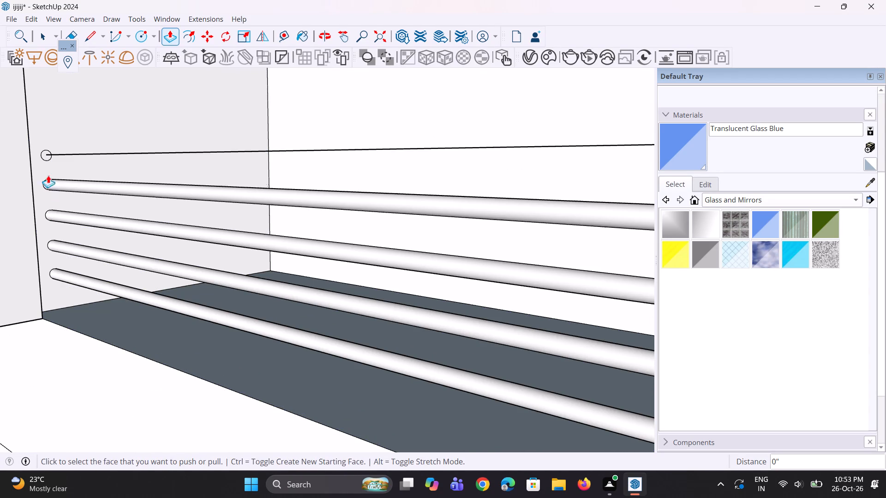
{"action": "double_click", "coordinate": [44, 156]}
Examine the railings in the lowest bays and across the building's front facade.
{"action": "scroll", "coordinate": [50, 274], "scroll_direction": "down", "scroll_amount": 6}
{"action": "middle_click_drag", "start_coordinate": [55, 304], "coordinate": [186, 319]}
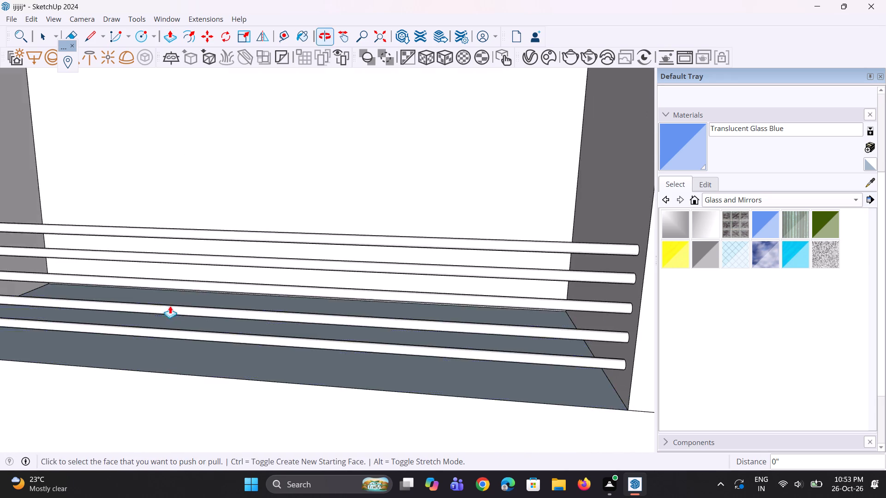
{"action": "scroll", "coordinate": [164, 305], "scroll_direction": "down", "scroll_amount": 6}
{"action": "middle_click_drag", "start_coordinate": [143, 300], "coordinate": [189, 338]}
{"action": "scroll", "coordinate": [195, 307], "scroll_direction": "down", "scroll_amount": 11}
{"action": "scroll", "coordinate": [224, 331], "scroll_direction": "up", "scroll_amount": 1}
{"action": "middle_click_drag", "start_coordinate": [225, 331], "coordinate": [229, 268]}
{"action": "scroll", "coordinate": [227, 300], "scroll_direction": "down", "scroll_amount": 6}
{"action": "scroll", "coordinate": [257, 316], "scroll_direction": "up", "scroll_amount": 1}
{"action": "middle_click_drag", "start_coordinate": [257, 316], "coordinate": [252, 297]}
{"action": "key", "text": "space"}
{"action": "key", "text": "space"}
{"action": "scroll", "coordinate": [299, 365], "scroll_direction": "down", "scroll_amount": 6}
{"action": "middle_click_drag", "start_coordinate": [299, 357], "coordinate": [287, 329]}
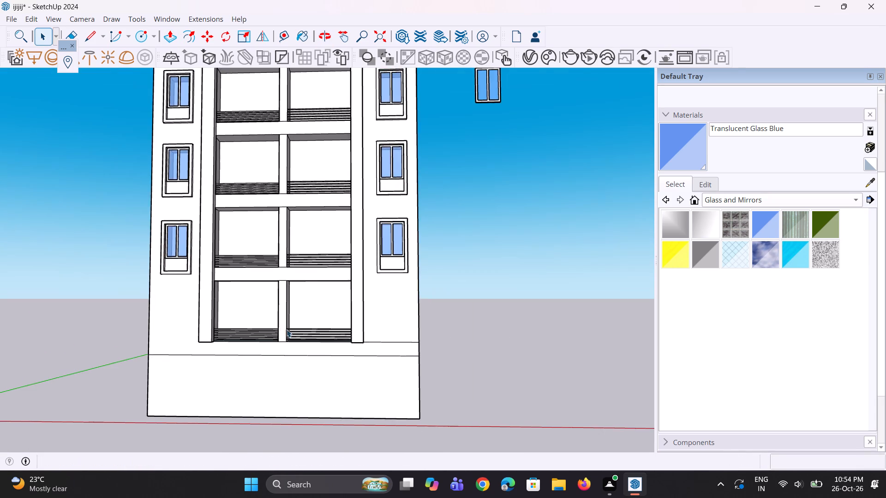
{"action": "scroll", "coordinate": [314, 290], "scroll_direction": "up", "scroll_amount": 2}
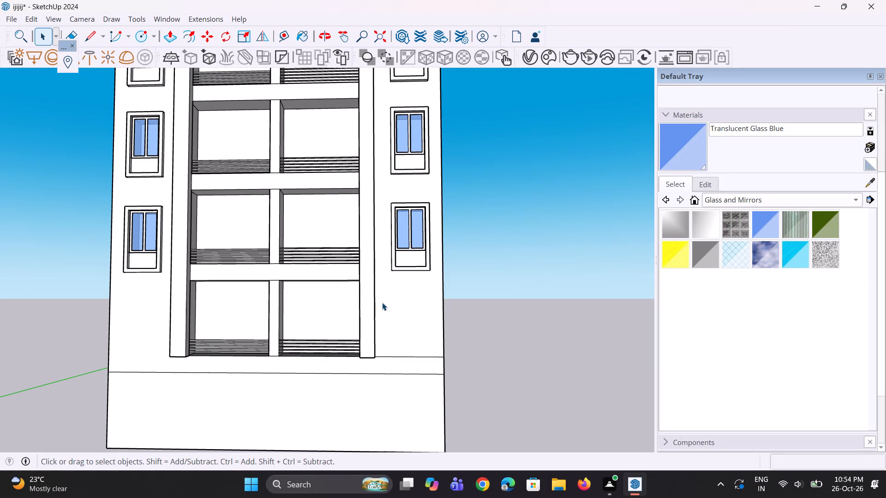
{"action": "scroll", "coordinate": [324, 255], "scroll_direction": "down", "scroll_amount": 4}
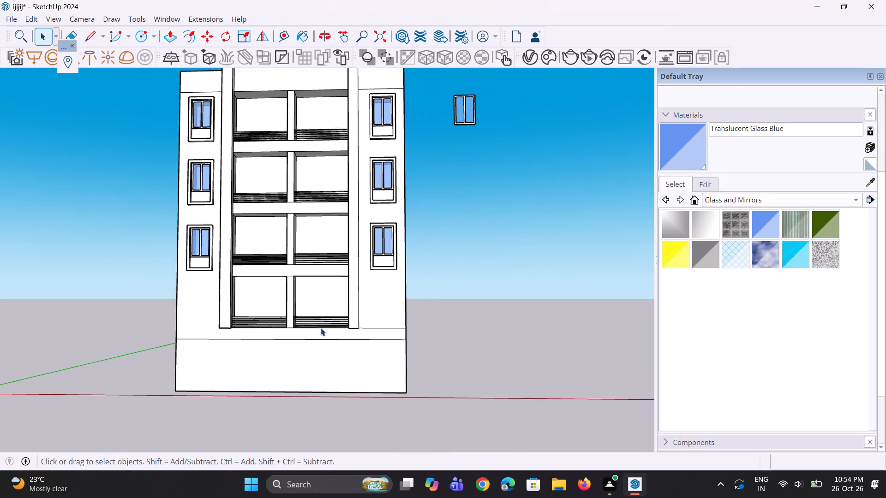
Push the bottom face of the central frame's left column upward by 15', up to the lowest cross beam.
{"action": "scroll", "coordinate": [305, 352], "scroll_direction": "up", "scroll_amount": 1}
{"action": "middle_click_drag", "start_coordinate": [295, 349], "coordinate": [212, 346]}
{"action": "scroll", "coordinate": [234, 336], "scroll_direction": "up", "scroll_amount": 5}
{"action": "middle_click_drag", "start_coordinate": [251, 333], "coordinate": [228, 329]}
{"action": "scroll", "coordinate": [223, 321], "scroll_direction": "up", "scroll_amount": 3}
{"action": "scroll", "coordinate": [267, 292], "scroll_direction": "down", "scroll_amount": 4}
{"action": "middle_click_drag", "start_coordinate": [299, 335], "coordinate": [272, 345]}
{"action": "scroll", "coordinate": [272, 345], "scroll_direction": "up", "scroll_amount": 4}
{"action": "middle_click_drag", "start_coordinate": [248, 338], "coordinate": [306, 217]}
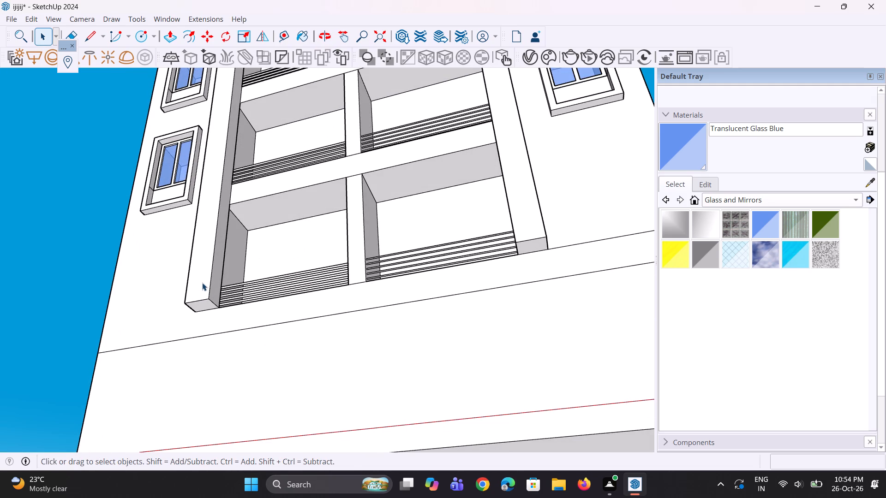
{"action": "scroll", "coordinate": [198, 285], "scroll_direction": "down", "scroll_amount": 5}
{"action": "middle_click_drag", "start_coordinate": [197, 286], "coordinate": [196, 339]}
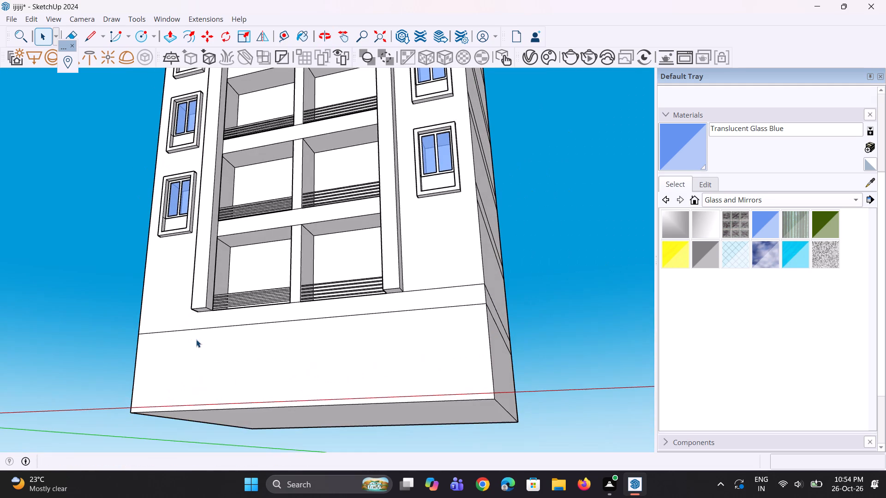
{"action": "scroll", "coordinate": [212, 298], "scroll_direction": "down", "scroll_amount": 1}
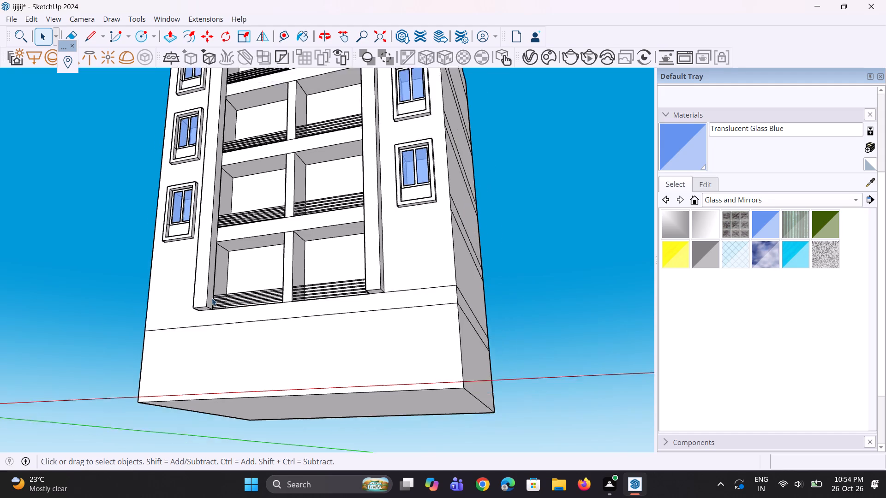
{"action": "scroll", "coordinate": [212, 298], "scroll_direction": "down", "scroll_amount": 2}
{"action": "middle_click_drag", "start_coordinate": [212, 298], "coordinate": [164, 313]}
{"action": "scroll", "coordinate": [199, 336], "scroll_direction": "up", "scroll_amount": 2}
{"action": "key", "text": "p"}
{"action": "middle_click_drag", "start_coordinate": [210, 339], "coordinate": [239, 284]}
{"action": "scroll", "coordinate": [239, 284], "scroll_direction": "up", "scroll_amount": 8}
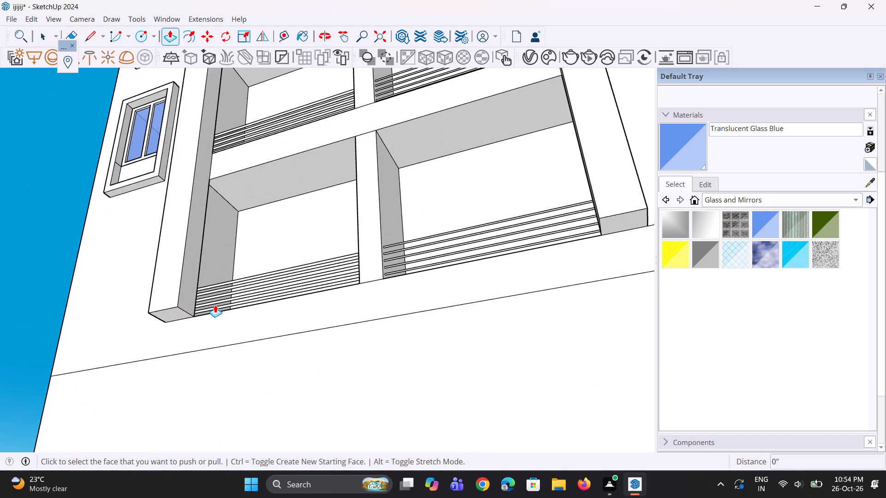
{"action": "left_click", "coordinate": [176, 312]}
{"action": "left_click", "coordinate": [226, 172]}
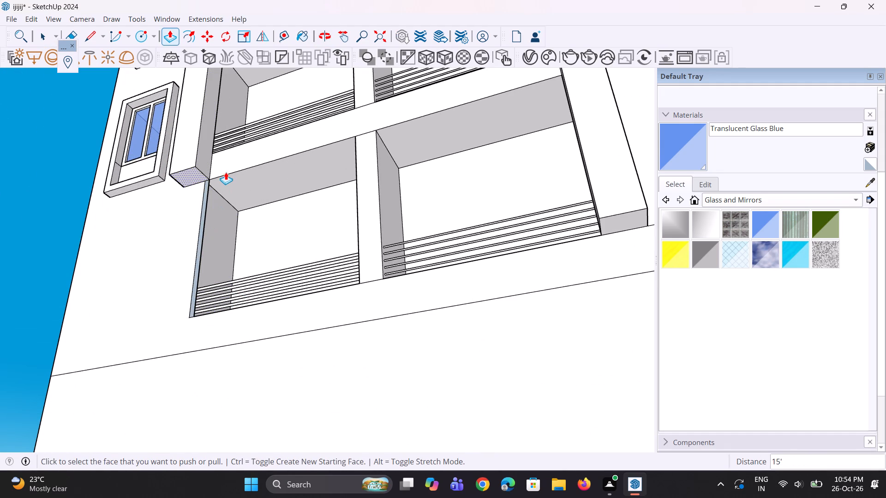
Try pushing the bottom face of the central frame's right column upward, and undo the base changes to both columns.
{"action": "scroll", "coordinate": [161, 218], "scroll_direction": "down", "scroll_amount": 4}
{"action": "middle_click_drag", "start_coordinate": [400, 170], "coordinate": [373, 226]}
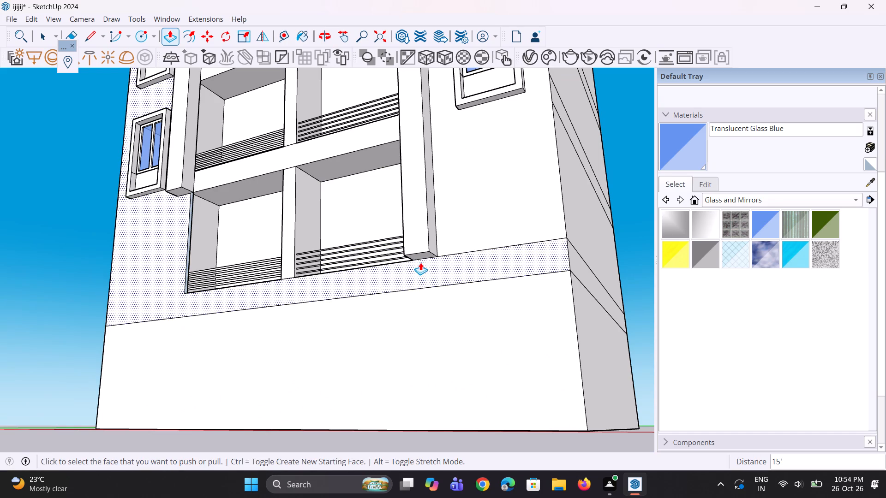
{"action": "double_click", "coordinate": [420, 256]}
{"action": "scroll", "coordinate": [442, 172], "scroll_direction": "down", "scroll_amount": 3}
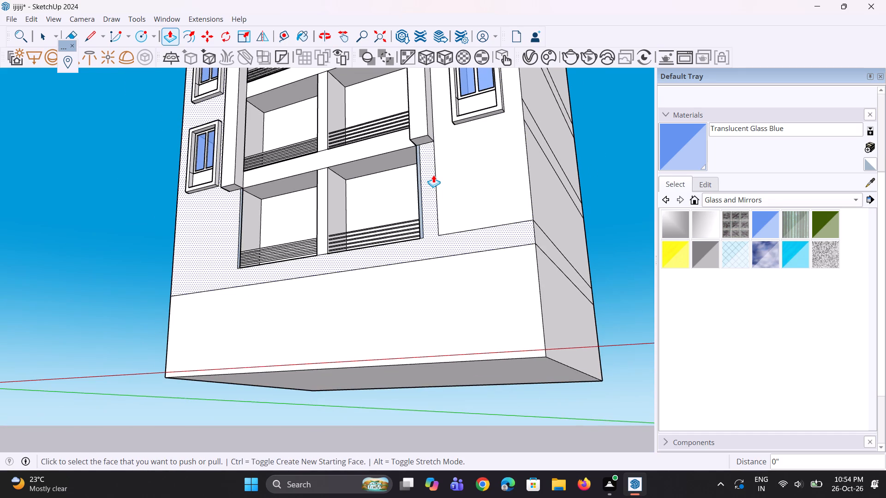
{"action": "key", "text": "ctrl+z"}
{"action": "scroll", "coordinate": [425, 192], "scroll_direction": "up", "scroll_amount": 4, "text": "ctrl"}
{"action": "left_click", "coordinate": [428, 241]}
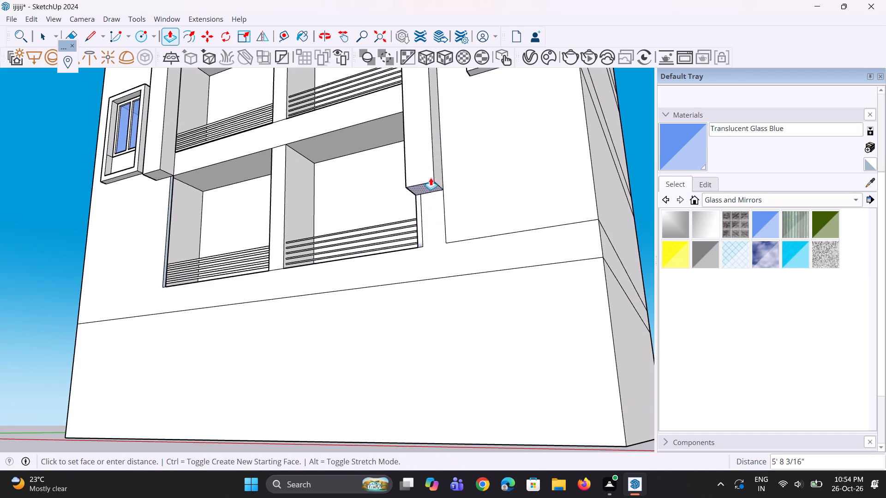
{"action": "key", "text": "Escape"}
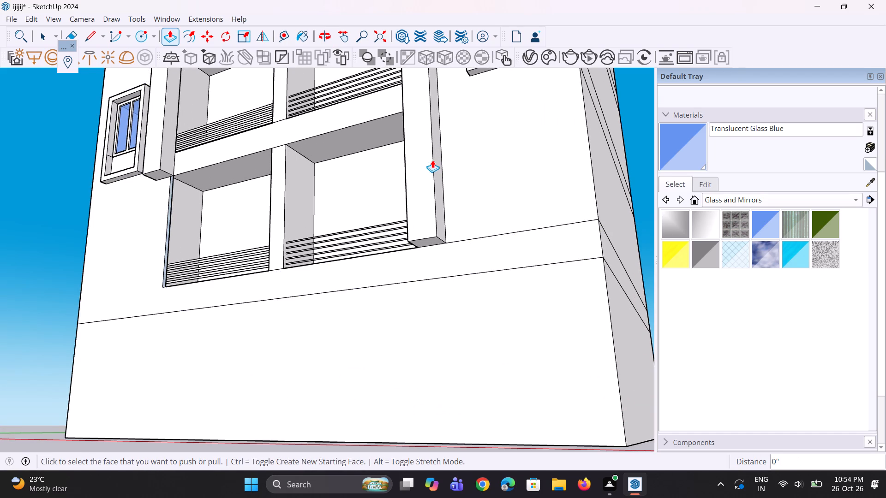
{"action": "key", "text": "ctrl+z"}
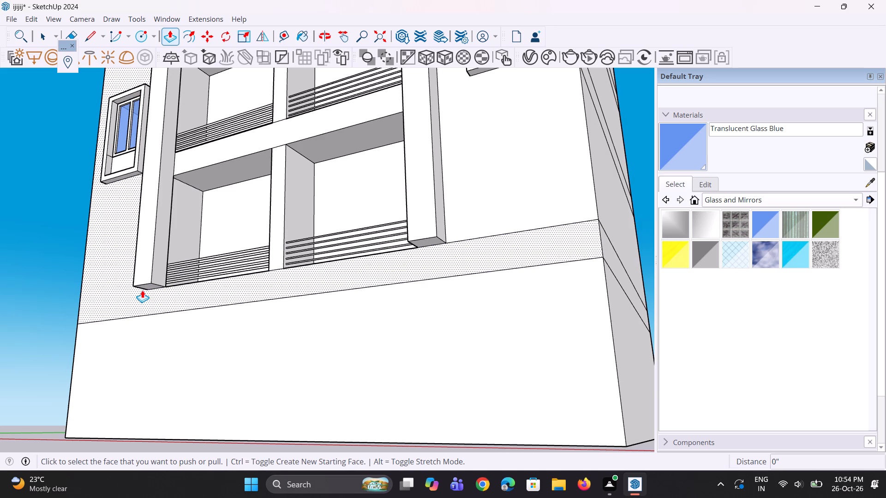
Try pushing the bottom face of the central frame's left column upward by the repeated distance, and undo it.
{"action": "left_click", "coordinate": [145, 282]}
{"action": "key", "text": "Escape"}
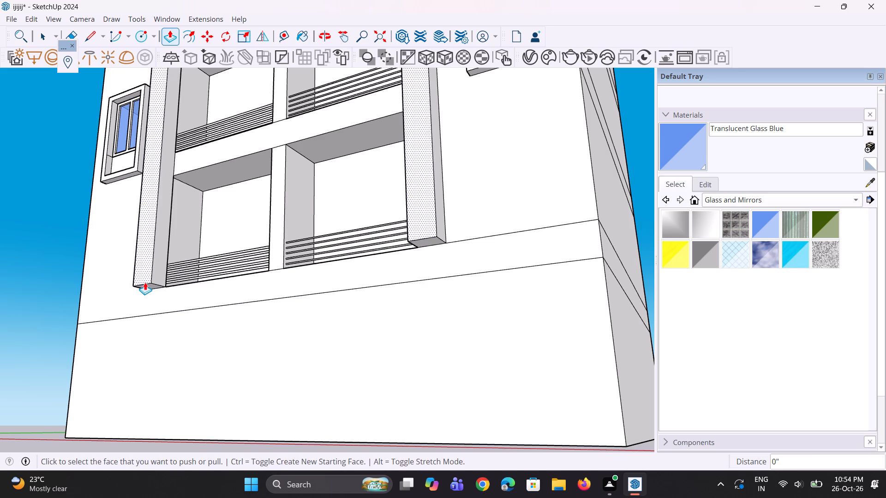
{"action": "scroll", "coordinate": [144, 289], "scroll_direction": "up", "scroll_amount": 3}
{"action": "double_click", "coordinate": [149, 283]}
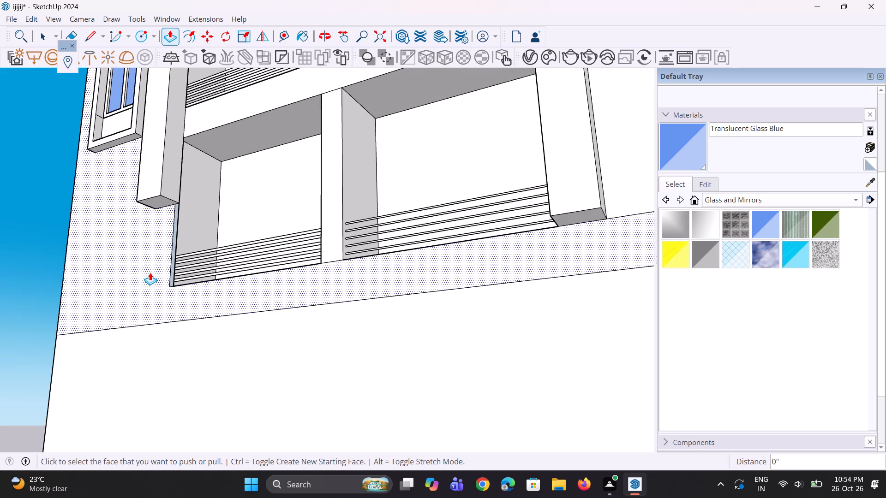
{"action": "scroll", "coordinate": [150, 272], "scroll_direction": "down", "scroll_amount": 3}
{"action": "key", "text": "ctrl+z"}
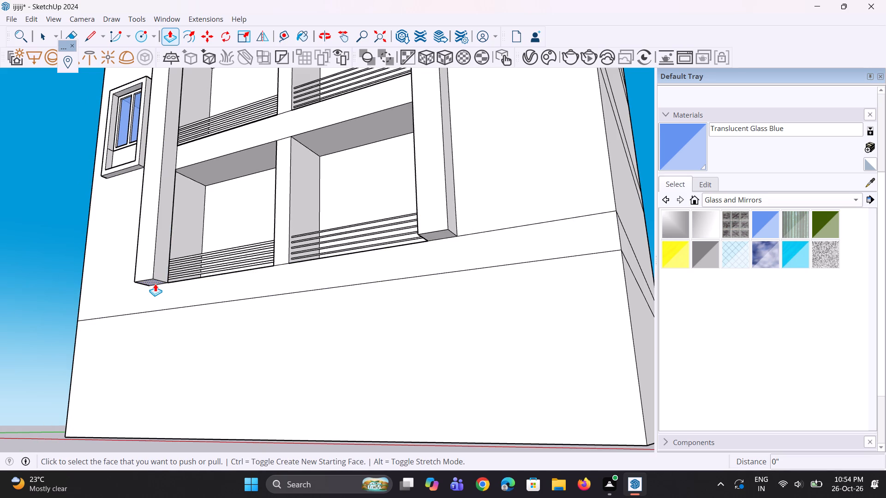
Push the bottom faces of the central frame's left and right columns upward by 15', to the lowest cross beam.
{"action": "left_click", "coordinate": [155, 284]}
{"action": "left_click", "coordinate": [194, 166]}
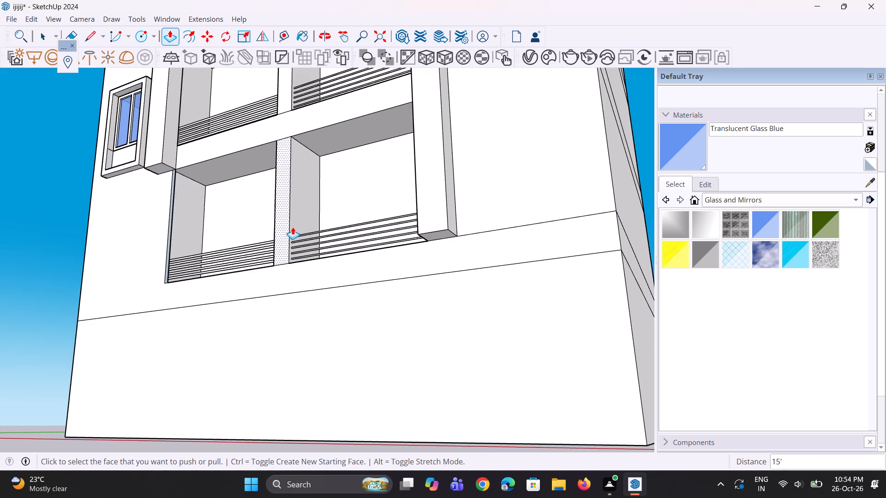
{"action": "double_click", "coordinate": [435, 236]}
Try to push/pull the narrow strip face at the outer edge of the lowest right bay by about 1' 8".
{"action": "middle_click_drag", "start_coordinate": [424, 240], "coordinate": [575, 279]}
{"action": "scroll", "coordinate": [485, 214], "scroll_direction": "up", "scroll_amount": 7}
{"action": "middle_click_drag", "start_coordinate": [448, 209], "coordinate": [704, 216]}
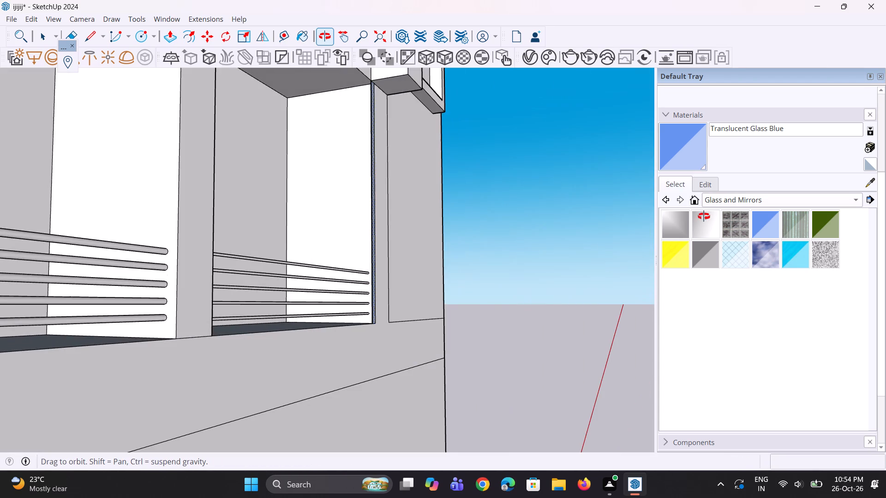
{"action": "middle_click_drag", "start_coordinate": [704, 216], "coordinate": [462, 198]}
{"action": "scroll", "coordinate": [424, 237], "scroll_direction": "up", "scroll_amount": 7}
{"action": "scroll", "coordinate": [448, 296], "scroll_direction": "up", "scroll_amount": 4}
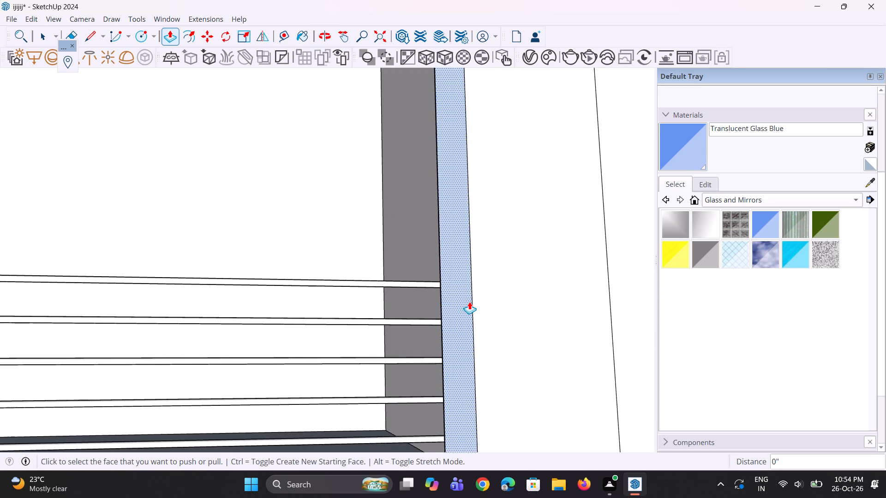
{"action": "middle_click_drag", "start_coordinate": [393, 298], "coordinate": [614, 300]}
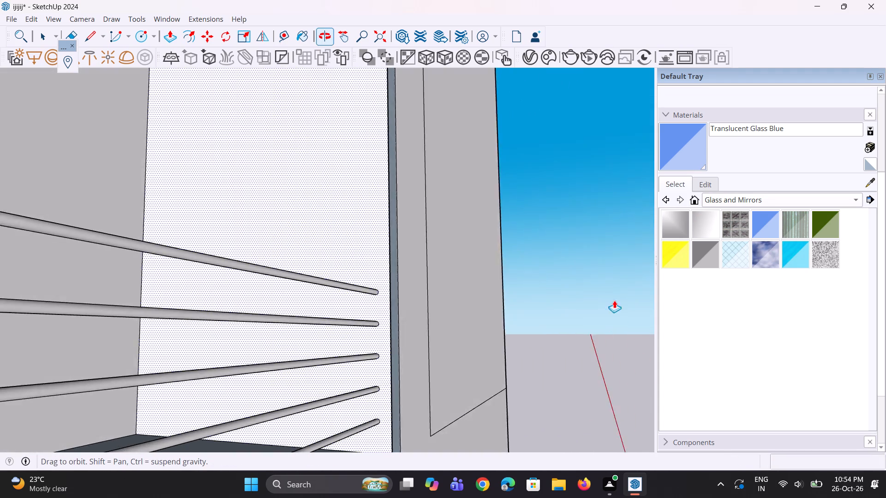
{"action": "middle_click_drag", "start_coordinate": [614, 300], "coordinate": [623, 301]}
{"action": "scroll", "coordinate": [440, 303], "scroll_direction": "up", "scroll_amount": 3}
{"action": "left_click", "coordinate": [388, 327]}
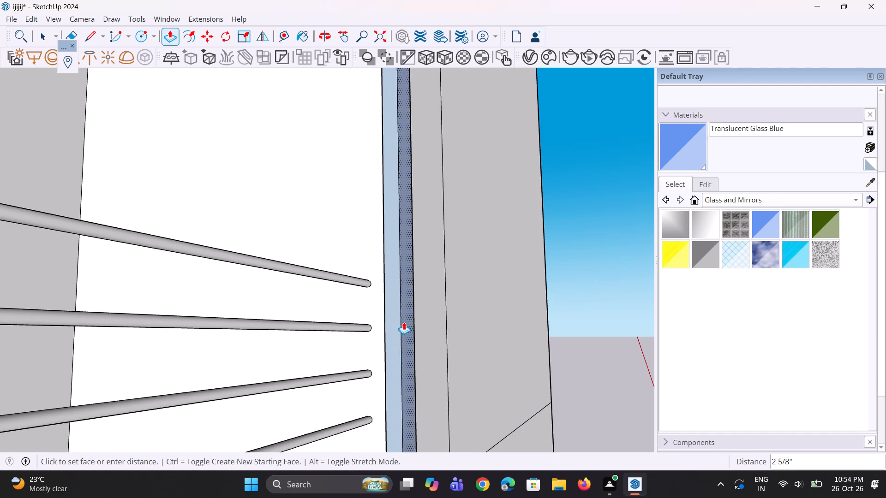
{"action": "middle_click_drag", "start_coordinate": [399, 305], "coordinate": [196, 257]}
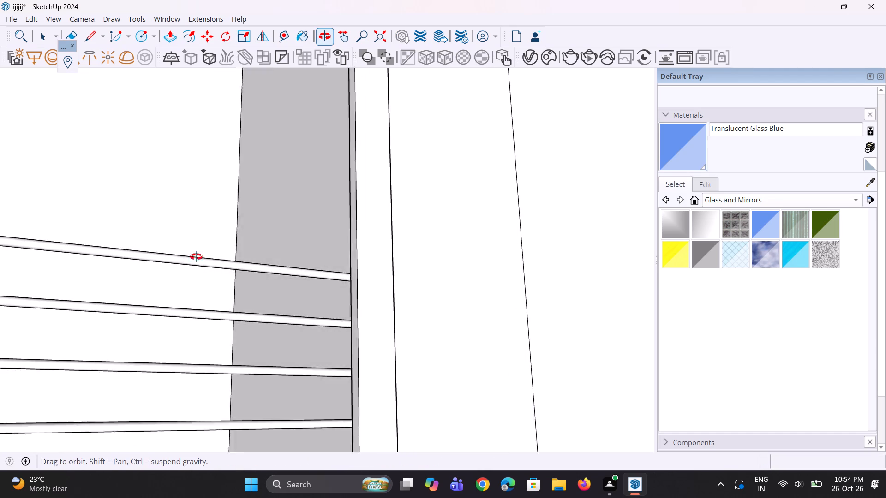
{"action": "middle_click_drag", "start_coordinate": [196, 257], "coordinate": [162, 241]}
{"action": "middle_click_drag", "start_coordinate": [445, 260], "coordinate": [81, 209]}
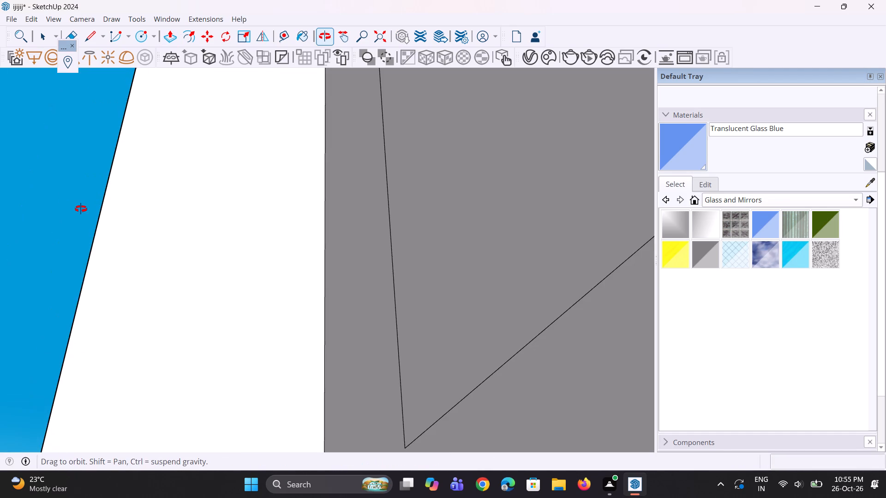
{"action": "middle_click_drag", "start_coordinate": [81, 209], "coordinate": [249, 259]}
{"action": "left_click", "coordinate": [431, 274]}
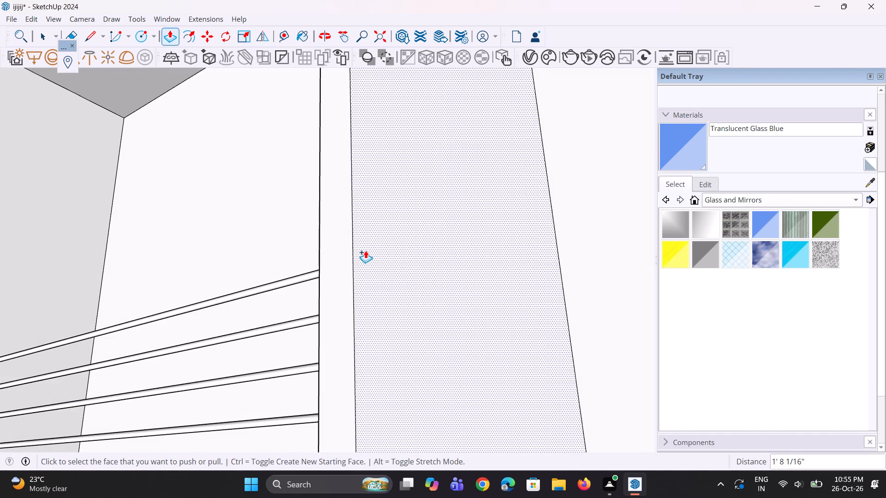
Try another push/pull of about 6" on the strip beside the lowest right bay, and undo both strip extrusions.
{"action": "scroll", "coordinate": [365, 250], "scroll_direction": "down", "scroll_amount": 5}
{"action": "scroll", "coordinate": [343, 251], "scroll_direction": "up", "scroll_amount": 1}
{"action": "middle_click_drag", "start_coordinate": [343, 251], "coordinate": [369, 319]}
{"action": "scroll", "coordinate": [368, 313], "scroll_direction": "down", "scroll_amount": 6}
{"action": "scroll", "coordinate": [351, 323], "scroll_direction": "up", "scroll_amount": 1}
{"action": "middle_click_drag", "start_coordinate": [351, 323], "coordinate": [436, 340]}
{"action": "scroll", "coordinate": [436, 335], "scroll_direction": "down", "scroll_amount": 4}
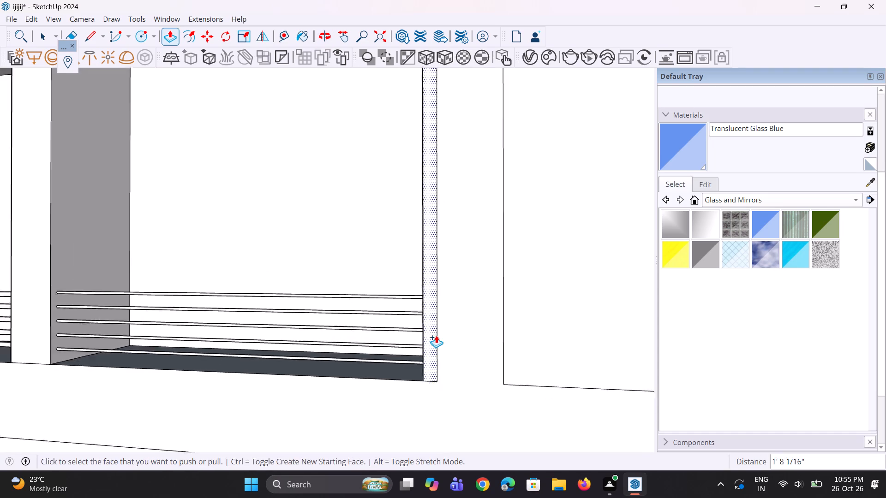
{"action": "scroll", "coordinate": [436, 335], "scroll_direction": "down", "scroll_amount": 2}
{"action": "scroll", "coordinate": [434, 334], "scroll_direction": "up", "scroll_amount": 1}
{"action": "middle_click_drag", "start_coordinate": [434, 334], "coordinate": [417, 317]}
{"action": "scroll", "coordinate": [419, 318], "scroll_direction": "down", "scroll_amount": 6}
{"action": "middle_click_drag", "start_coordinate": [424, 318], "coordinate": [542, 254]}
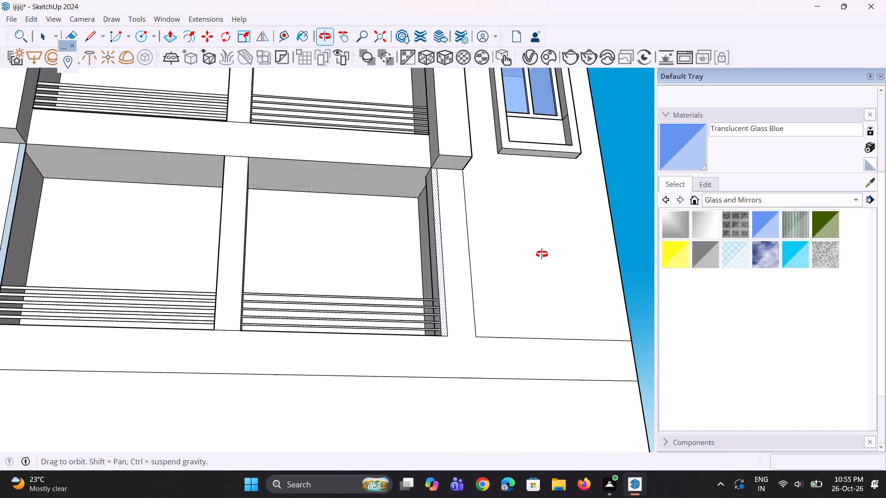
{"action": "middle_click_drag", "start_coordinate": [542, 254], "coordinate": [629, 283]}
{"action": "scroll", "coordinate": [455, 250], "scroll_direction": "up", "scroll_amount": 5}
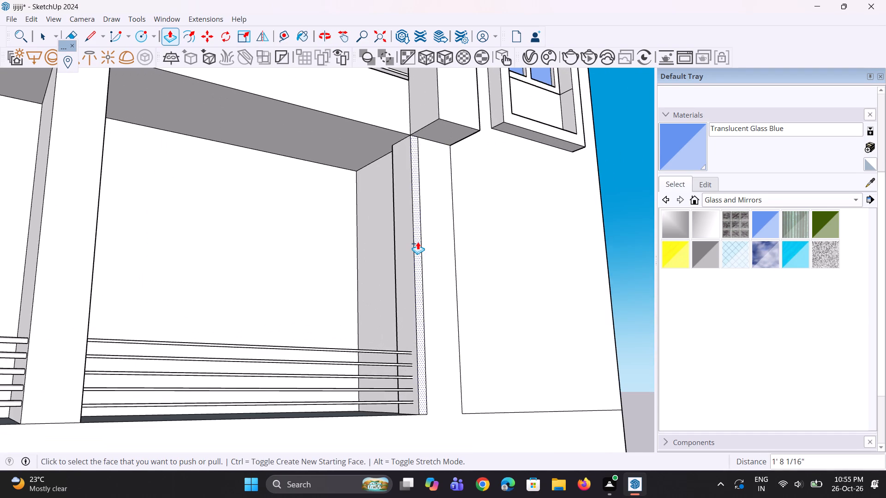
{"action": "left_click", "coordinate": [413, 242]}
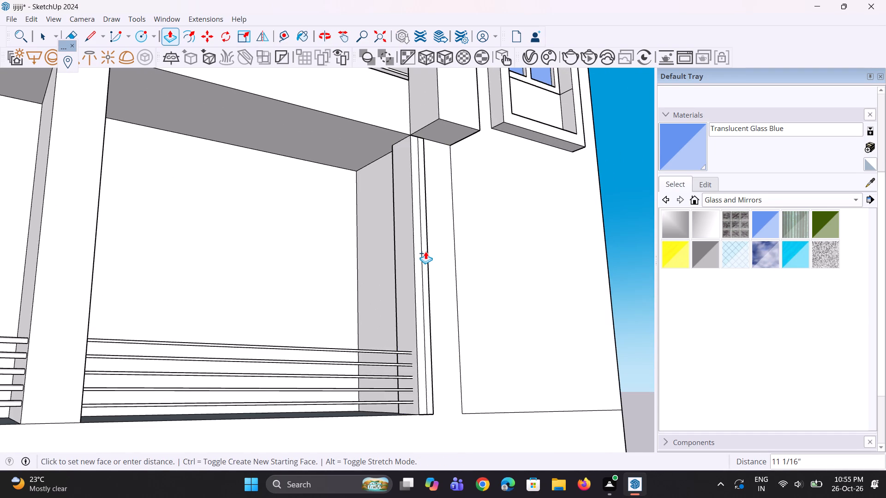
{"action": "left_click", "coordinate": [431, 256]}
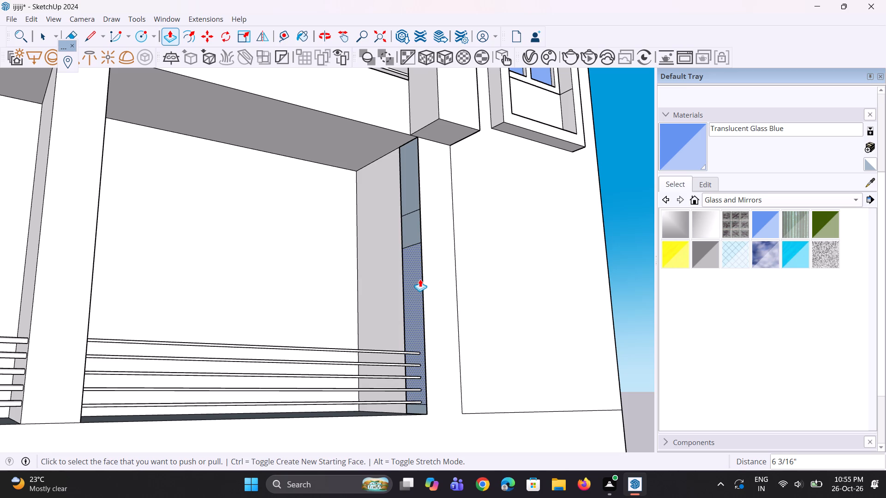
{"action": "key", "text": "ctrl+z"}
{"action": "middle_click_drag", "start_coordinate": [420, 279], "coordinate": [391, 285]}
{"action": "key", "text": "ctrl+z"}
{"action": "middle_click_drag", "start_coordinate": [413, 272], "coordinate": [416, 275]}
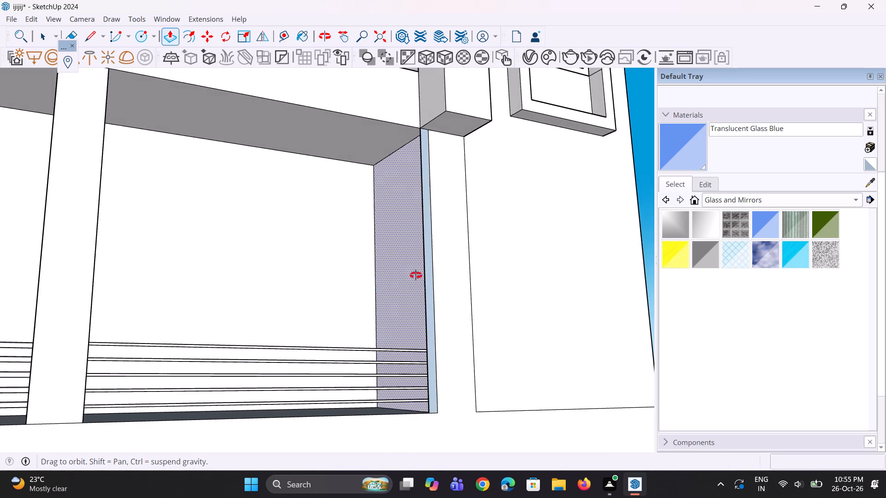
Erase the outer vertical edge of the narrow strip beneath the right column at the lowest right bay.
{"action": "middle_click_drag", "start_coordinate": [416, 275], "coordinate": [634, 274]}
{"action": "scroll", "coordinate": [322, 180], "scroll_direction": "up", "scroll_amount": 5}
{"action": "scroll", "coordinate": [352, 72], "scroll_direction": "up", "scroll_amount": 2}
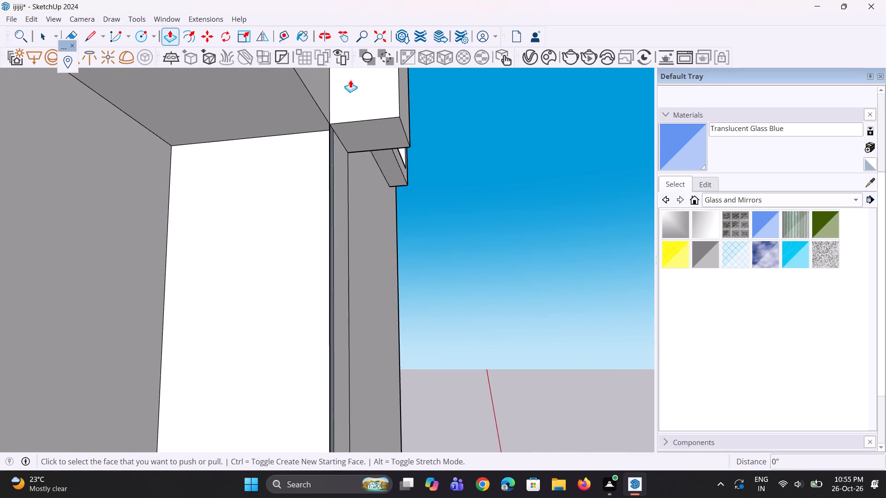
{"action": "scroll", "coordinate": [350, 80], "scroll_direction": "up", "scroll_amount": 3}
{"action": "scroll", "coordinate": [336, 157], "scroll_direction": "up", "scroll_amount": 5}
{"action": "scroll", "coordinate": [302, 191], "scroll_direction": "up", "scroll_amount": 4}
{"action": "middle_click_drag", "start_coordinate": [311, 184], "coordinate": [457, 222]}
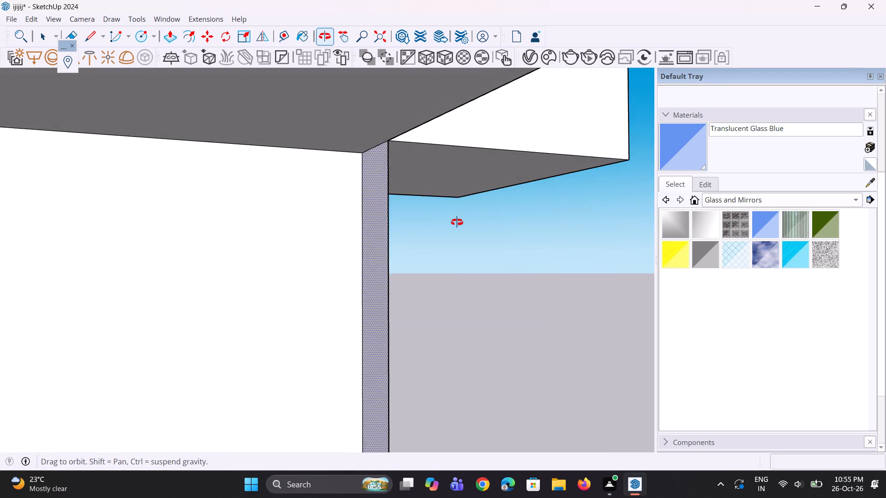
{"action": "middle_click_drag", "start_coordinate": [457, 222], "coordinate": [455, 222]}
{"action": "key", "text": "space"}
{"action": "key", "text": "w"}
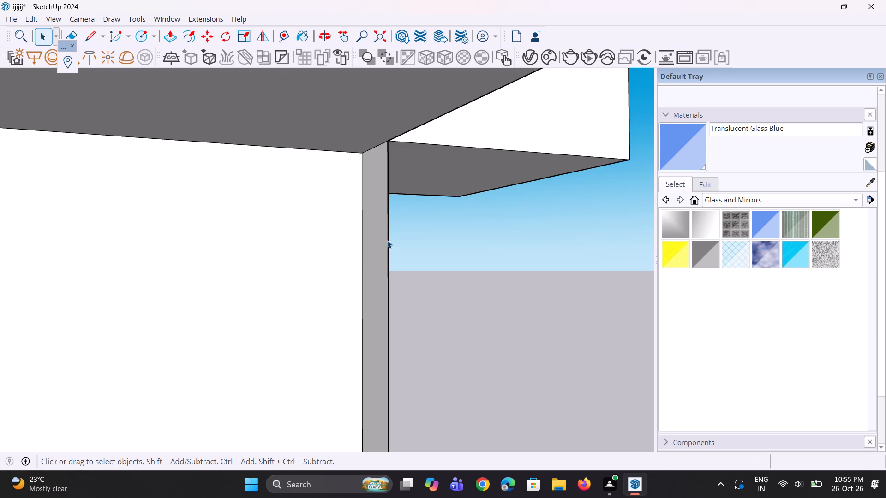
{"action": "key", "text": "e"}
{"action": "left_click", "coordinate": [389, 237]}
Examine the outer edge of the lowest right bay and the base of the right column from several angles.
{"action": "middle_click_drag", "start_coordinate": [338, 237], "coordinate": [269, 237]}
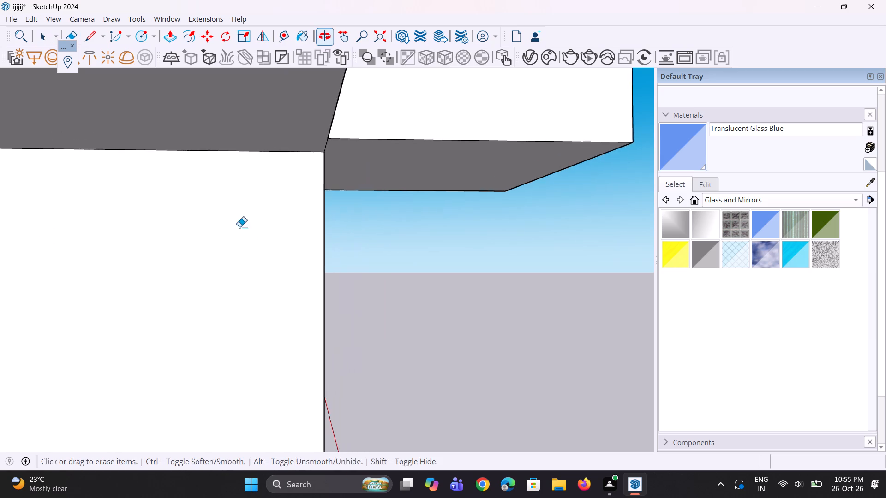
{"action": "scroll", "coordinate": [239, 226], "scroll_direction": "down", "scroll_amount": 6}
{"action": "scroll", "coordinate": [329, 237], "scroll_direction": "up", "scroll_amount": 1}
{"action": "middle_click_drag", "start_coordinate": [323, 238], "coordinate": [192, 229]}
{"action": "scroll", "coordinate": [216, 211], "scroll_direction": "down", "scroll_amount": 13}
{"action": "scroll", "coordinate": [180, 220], "scroll_direction": "up", "scroll_amount": 1}
{"action": "middle_click_drag", "start_coordinate": [179, 220], "coordinate": [106, 233]}
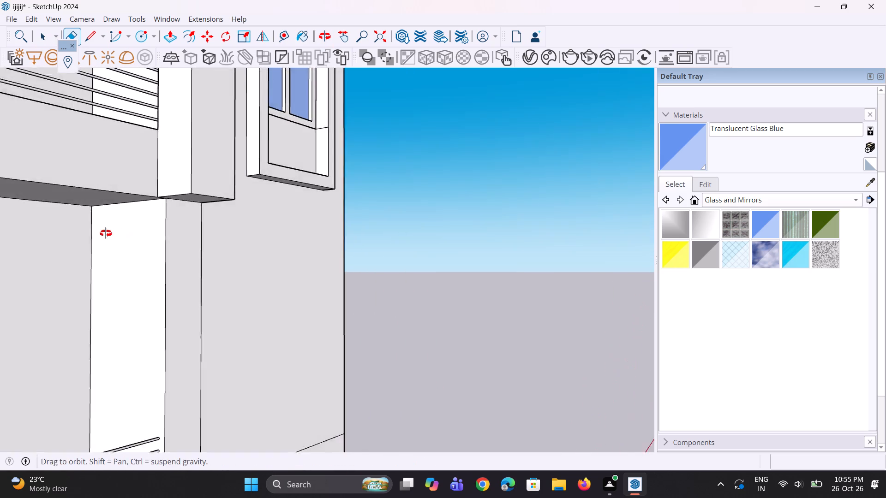
{"action": "middle_click_drag", "start_coordinate": [106, 233], "coordinate": [104, 231]}
{"action": "scroll", "coordinate": [131, 204], "scroll_direction": "down", "scroll_amount": 7}
{"action": "scroll", "coordinate": [136, 223], "scroll_direction": "up", "scroll_amount": 1}
{"action": "middle_click_drag", "start_coordinate": [136, 223], "coordinate": [124, 221]}
{"action": "scroll", "coordinate": [248, 217], "scroll_direction": "down", "scroll_amount": 13}
{"action": "scroll", "coordinate": [174, 216], "scroll_direction": "up", "scroll_amount": 1}
{"action": "middle_click_drag", "start_coordinate": [141, 216], "coordinate": [0, 210]}
Draw a line about 2' 4 3/4" long across the left column's inner side face, level with the lowest cross beam's top edge.
{"action": "scroll", "coordinate": [0, 209], "scroll_direction": "up", "scroll_amount": 1}
{"action": "scroll", "coordinate": [296, 179], "scroll_direction": "up", "scroll_amount": 5}
{"action": "middle_click_drag", "start_coordinate": [279, 181], "coordinate": [89, 237]}
{"action": "scroll", "coordinate": [186, 201], "scroll_direction": "up", "scroll_amount": 5}
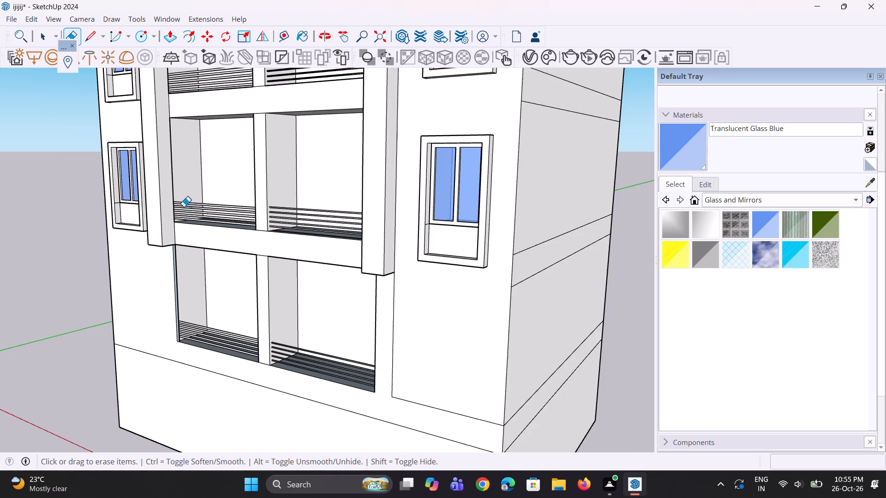
{"action": "scroll", "coordinate": [184, 207], "scroll_direction": "up", "scroll_amount": 6}
{"action": "key", "text": "l"}
{"action": "scroll", "coordinate": [179, 225], "scroll_direction": "up", "scroll_amount": 4}
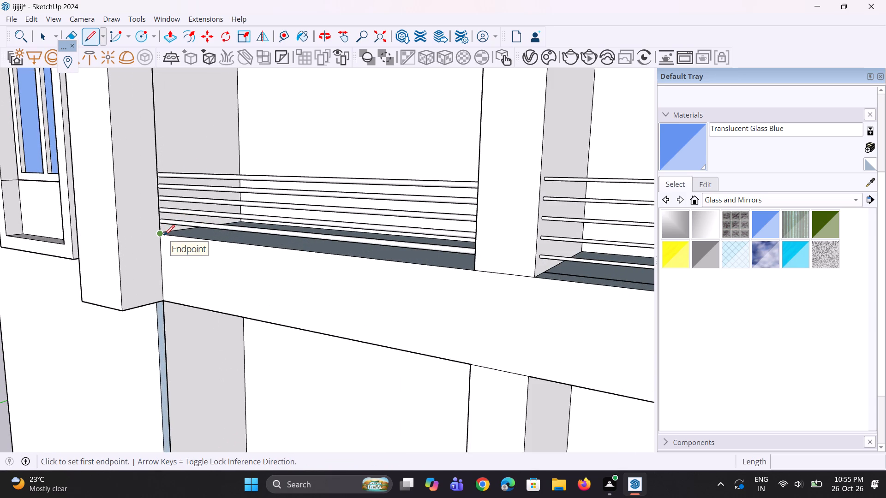
{"action": "left_click", "coordinate": [164, 235]}
{"action": "left_click", "coordinate": [118, 237]}
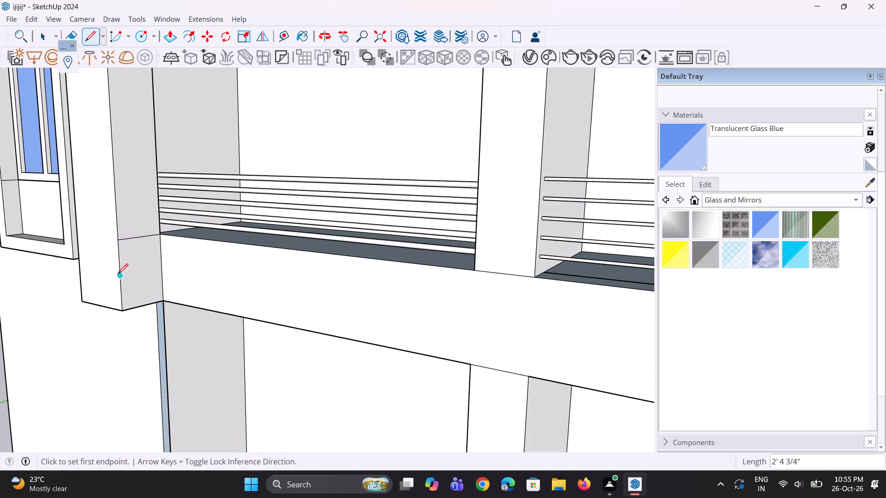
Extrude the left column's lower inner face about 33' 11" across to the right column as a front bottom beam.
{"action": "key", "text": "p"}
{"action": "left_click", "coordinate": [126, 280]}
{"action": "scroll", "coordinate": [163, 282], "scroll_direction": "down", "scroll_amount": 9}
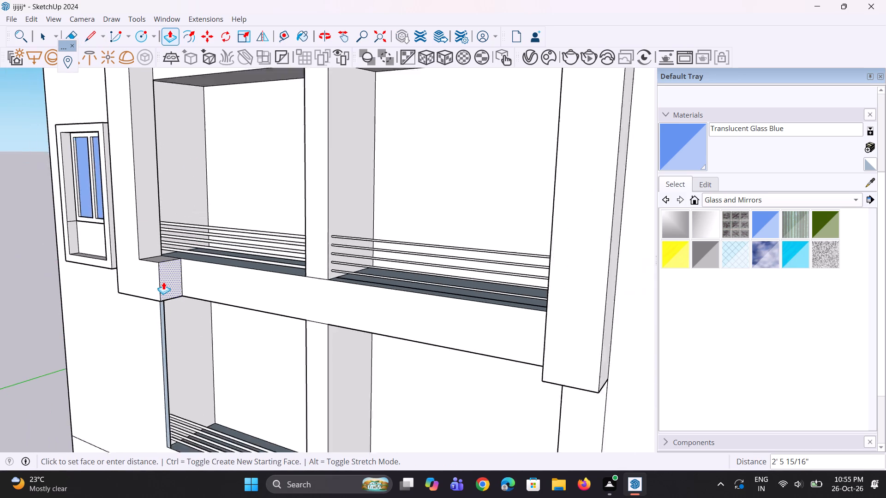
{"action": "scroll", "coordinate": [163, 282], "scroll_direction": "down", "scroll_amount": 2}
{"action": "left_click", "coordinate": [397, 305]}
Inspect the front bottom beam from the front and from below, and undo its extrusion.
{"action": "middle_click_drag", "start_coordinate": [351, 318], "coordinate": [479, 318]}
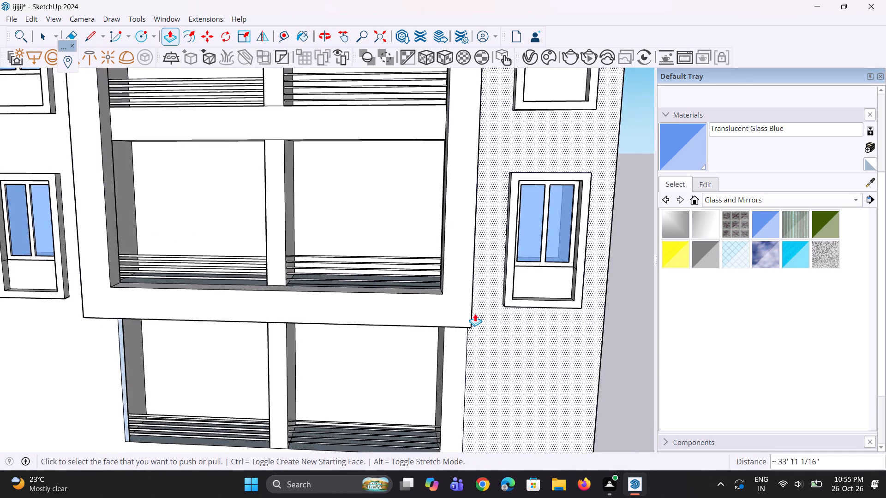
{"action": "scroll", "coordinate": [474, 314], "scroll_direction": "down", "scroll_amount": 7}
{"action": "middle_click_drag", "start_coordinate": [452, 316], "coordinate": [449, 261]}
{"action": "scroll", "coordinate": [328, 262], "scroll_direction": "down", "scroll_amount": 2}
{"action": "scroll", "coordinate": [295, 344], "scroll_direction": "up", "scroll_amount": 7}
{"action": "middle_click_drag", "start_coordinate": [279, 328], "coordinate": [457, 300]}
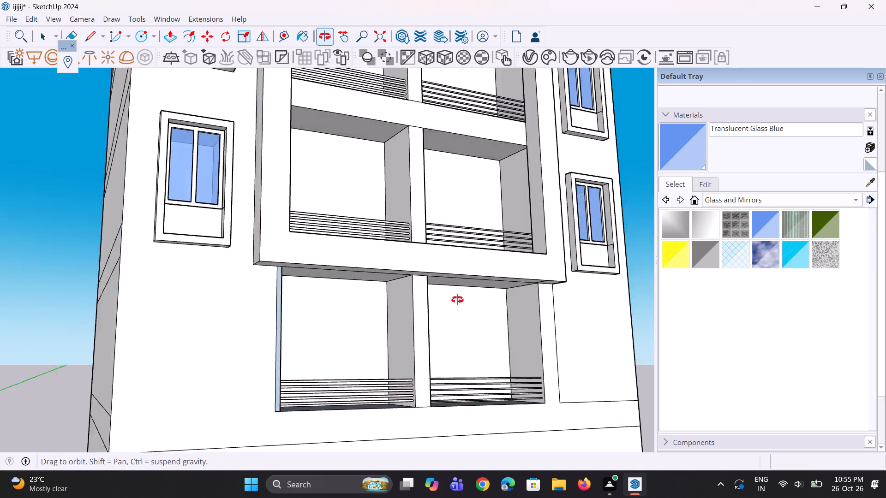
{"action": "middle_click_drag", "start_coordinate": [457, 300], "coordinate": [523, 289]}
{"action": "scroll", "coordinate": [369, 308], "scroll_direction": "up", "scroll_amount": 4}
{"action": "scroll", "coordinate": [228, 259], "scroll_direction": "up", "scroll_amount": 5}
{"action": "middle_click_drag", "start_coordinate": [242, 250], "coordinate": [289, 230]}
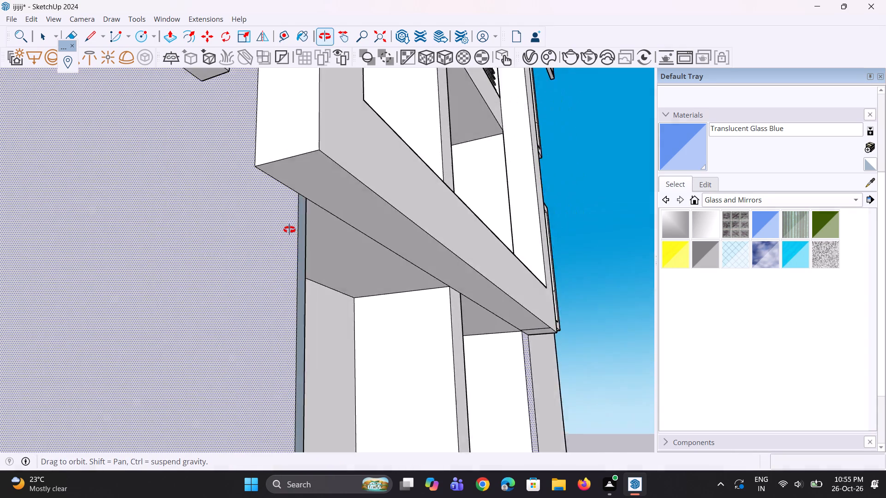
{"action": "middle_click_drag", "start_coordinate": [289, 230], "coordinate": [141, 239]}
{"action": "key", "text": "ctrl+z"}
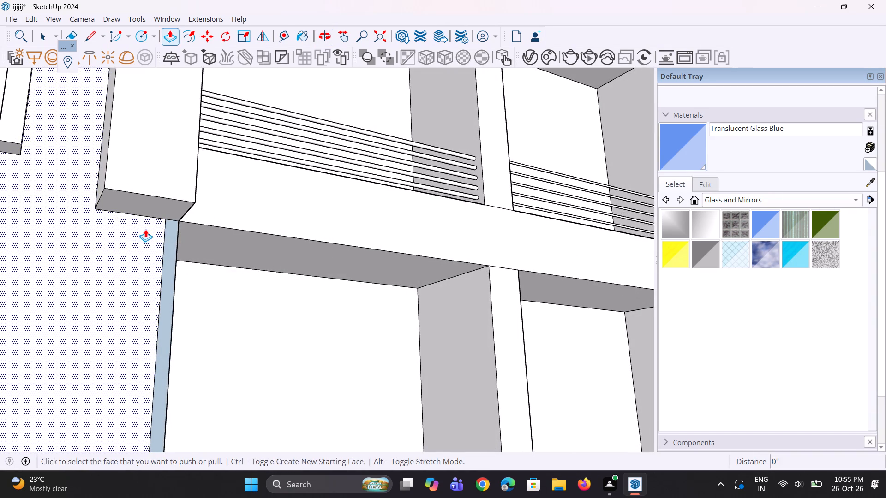
Erase the leftover vertical edge at the outer side of the lowest left bay, just below the left column.
{"action": "middle_click_drag", "start_coordinate": [205, 229], "coordinate": [134, 231], "text": "ctrl"}
{"action": "scroll", "coordinate": [142, 243], "scroll_direction": "up", "scroll_amount": 3}
{"action": "key", "text": "e"}
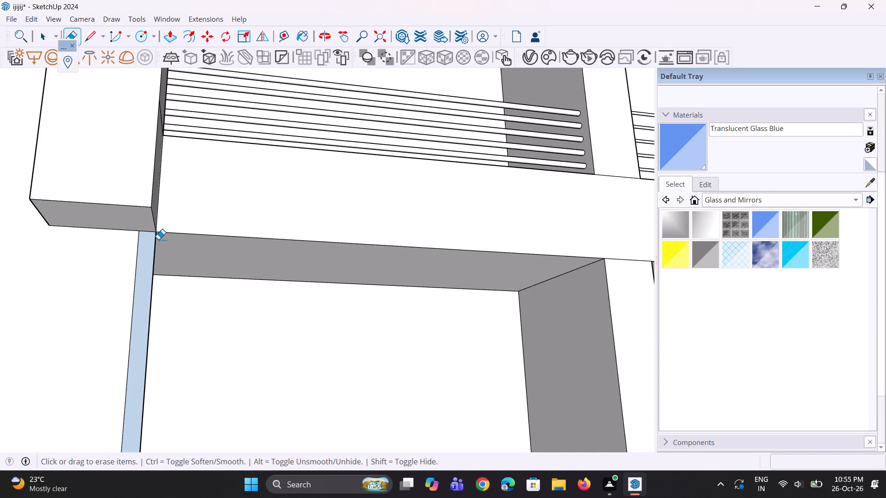
{"action": "left_click", "coordinate": [158, 239]}
{"action": "left_click", "coordinate": [156, 243]}
{"action": "scroll", "coordinate": [147, 242], "scroll_direction": "down", "scroll_amount": 5}
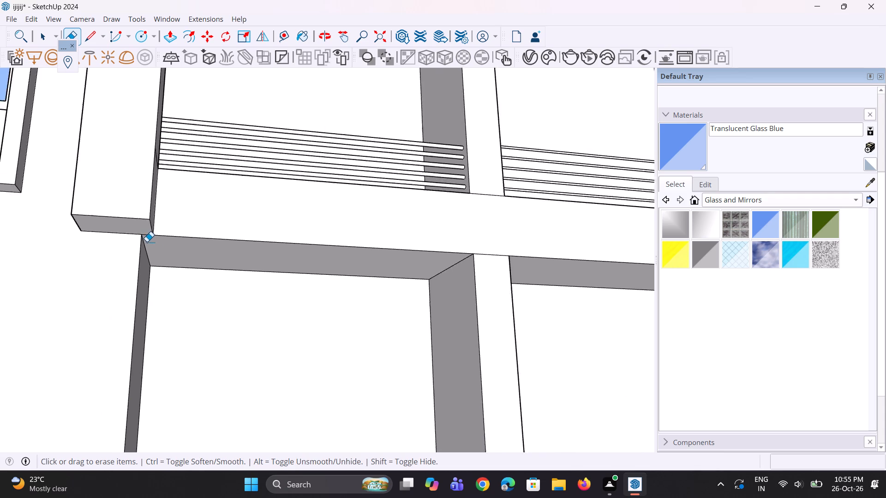
Extrude the left column's lower inner face across to the right column as the front bottom beam.
{"action": "middle_click_drag", "start_coordinate": [164, 233], "coordinate": [28, 253]}
{"action": "key", "text": "p"}
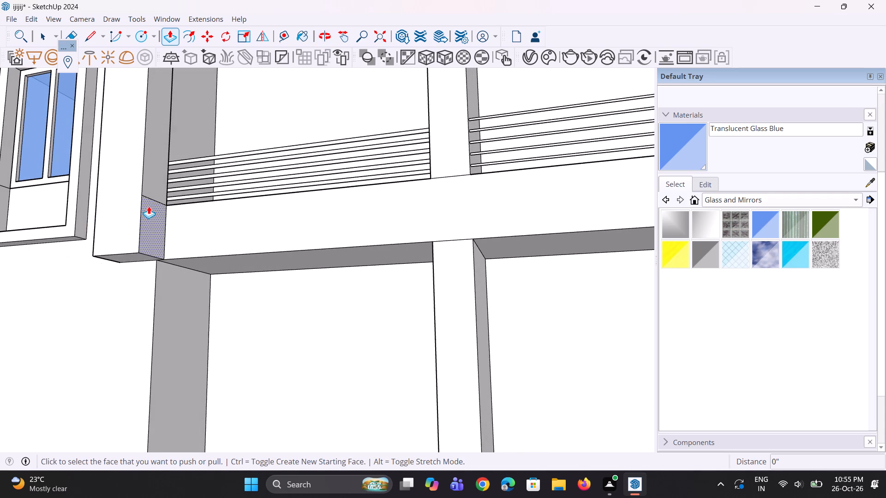
{"action": "left_click", "coordinate": [149, 207]}
{"action": "scroll", "coordinate": [207, 225], "scroll_direction": "down", "scroll_amount": 11}
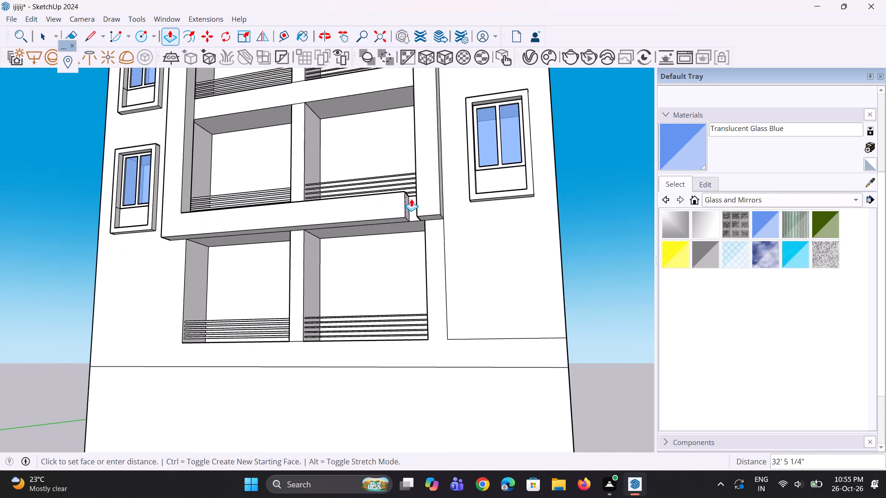
{"action": "left_click", "coordinate": [423, 202]}
Erase the seam edge where the front bottom beam meets the right column.
{"action": "middle_click_drag", "start_coordinate": [402, 215], "coordinate": [404, 237]}
{"action": "scroll", "coordinate": [411, 234], "scroll_direction": "up", "scroll_amount": 1}
{"action": "middle_click_drag", "start_coordinate": [412, 232], "coordinate": [451, 107]}
{"action": "scroll", "coordinate": [439, 189], "scroll_direction": "up", "scroll_amount": 6}
{"action": "key", "text": "e"}
{"action": "left_click_drag", "start_coordinate": [421, 211], "coordinate": [415, 211]}
Examine the front bottom beam, the lowest bays and the building's base from the front, both sides and below.
{"action": "scroll", "coordinate": [415, 202], "scroll_direction": "down", "scroll_amount": 5}
{"action": "middle_click_drag", "start_coordinate": [415, 202], "coordinate": [434, 415]}
{"action": "scroll", "coordinate": [431, 497], "scroll_direction": "up", "scroll_amount": 1}
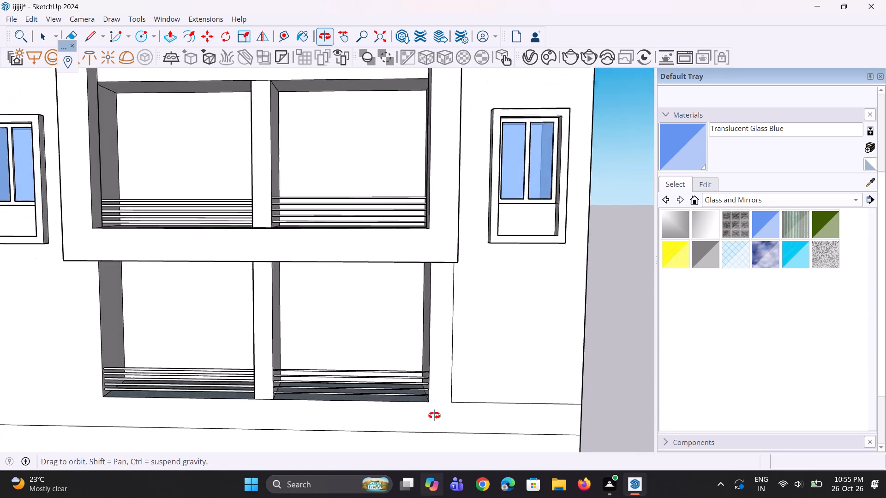
{"action": "middle_click_drag", "start_coordinate": [434, 415], "coordinate": [418, 330]}
{"action": "scroll", "coordinate": [329, 96], "scroll_direction": "down", "scroll_amount": 6}
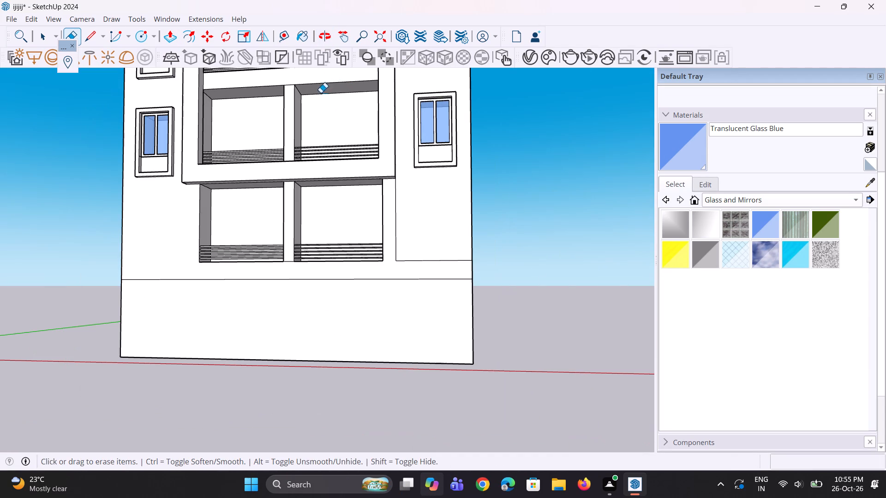
{"action": "scroll", "coordinate": [321, 103], "scroll_direction": "down", "scroll_amount": 2}
{"action": "middle_click_drag", "start_coordinate": [317, 115], "coordinate": [298, 112]}
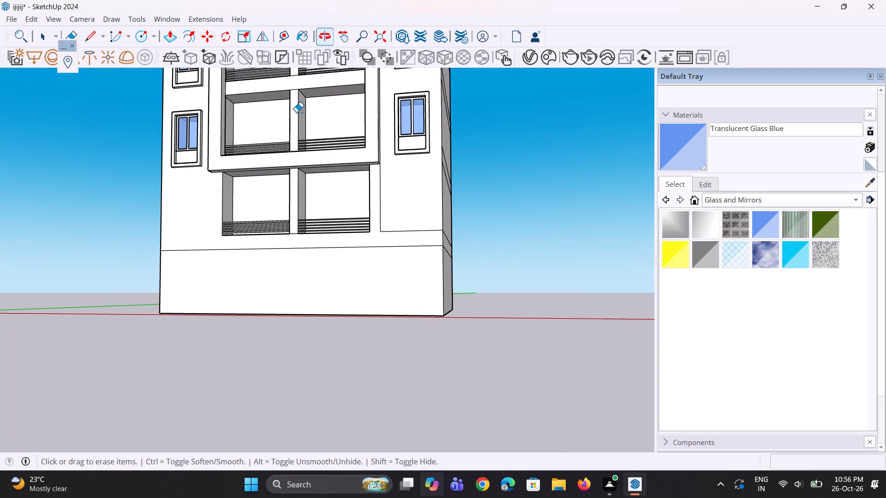
{"action": "scroll", "coordinate": [296, 112], "scroll_direction": "up", "scroll_amount": 4}
{"action": "middle_click_drag", "start_coordinate": [322, 125], "coordinate": [267, 136]}
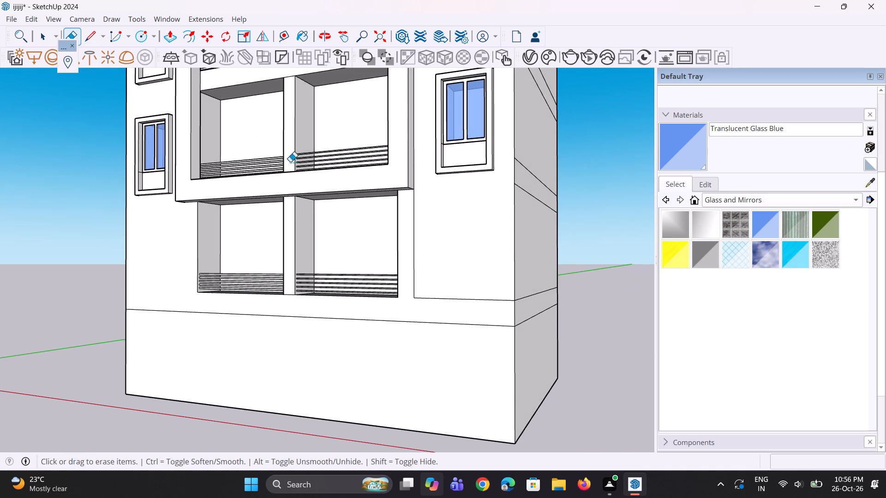
{"action": "scroll", "coordinate": [301, 154], "scroll_direction": "down", "scroll_amount": 4}
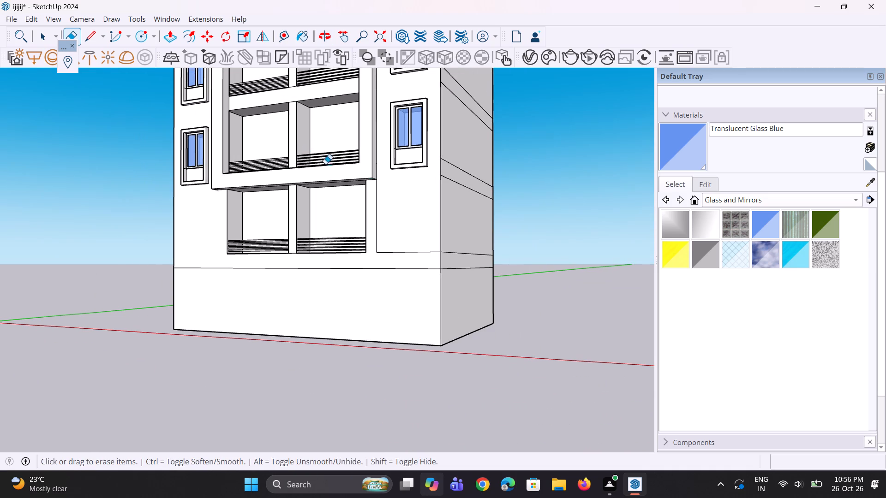
{"action": "middle_click_drag", "start_coordinate": [422, 188], "coordinate": [363, 162]}
{"action": "scroll", "coordinate": [363, 162], "scroll_direction": "up", "scroll_amount": 2}
{"action": "middle_click_drag", "start_coordinate": [362, 158], "coordinate": [362, 147]}
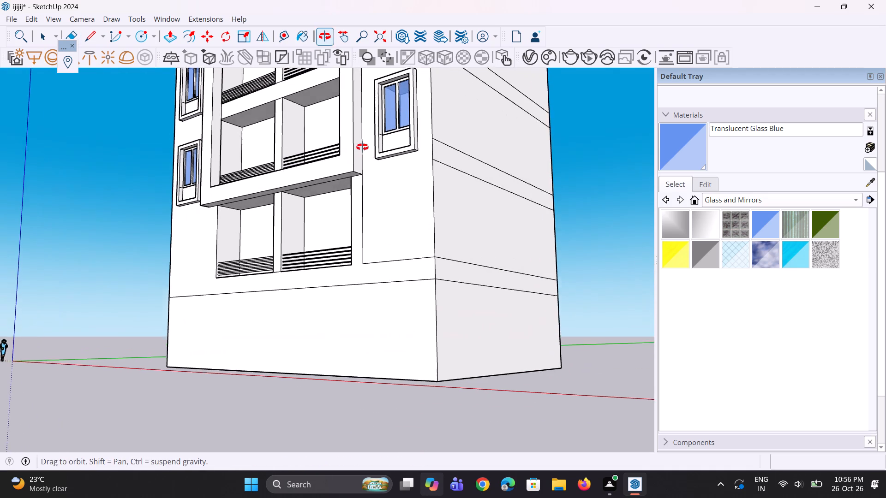
{"action": "middle_click_drag", "start_coordinate": [362, 147], "coordinate": [360, 131]}
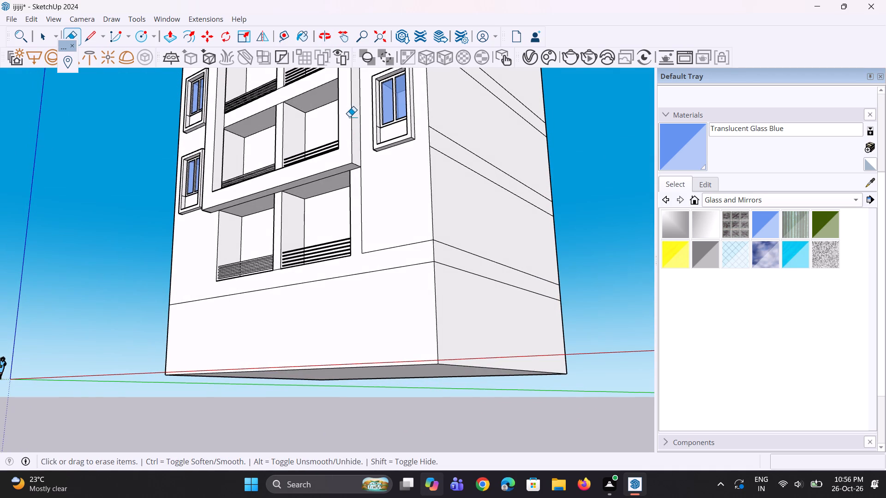
{"action": "scroll", "coordinate": [308, 119], "scroll_direction": "down", "scroll_amount": 6}
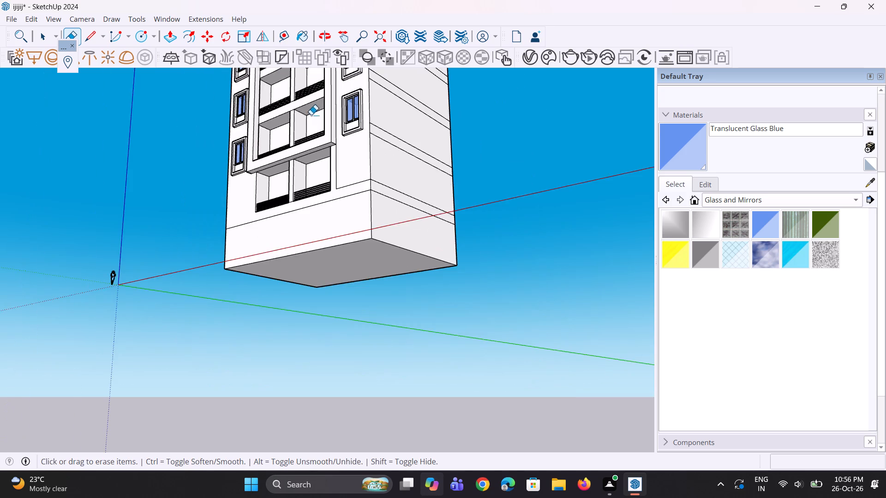
{"action": "middle_click_drag", "start_coordinate": [311, 115], "coordinate": [323, 180]}
{"action": "scroll", "coordinate": [352, 151], "scroll_direction": "up", "scroll_amount": 3}
{"action": "scroll", "coordinate": [347, 148], "scroll_direction": "down", "scroll_amount": 4}
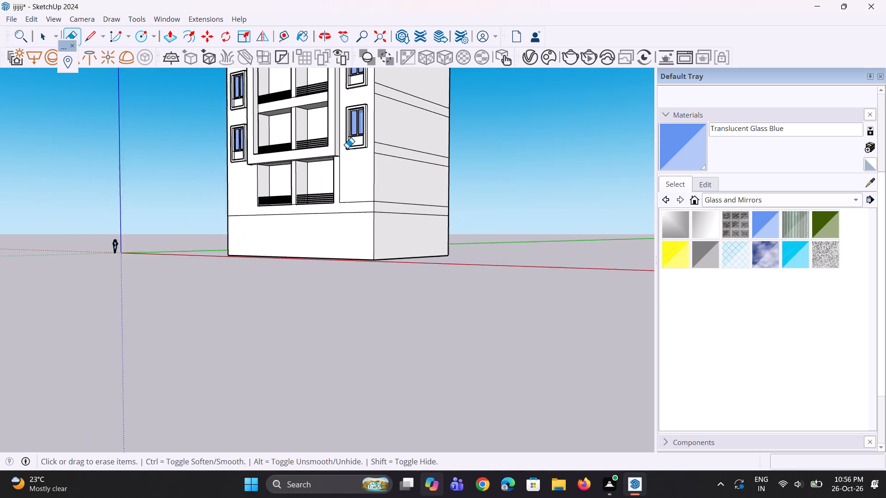
{"action": "scroll", "coordinate": [347, 148], "scroll_direction": "up", "scroll_amount": 1}
{"action": "middle_click_drag", "start_coordinate": [347, 148], "coordinate": [377, 168]}
{"action": "scroll", "coordinate": [377, 170], "scroll_direction": "down", "scroll_amount": 5}
{"action": "middle_click_drag", "start_coordinate": [330, 178], "coordinate": [350, 133]}
{"action": "scroll", "coordinate": [293, 157], "scroll_direction": "up", "scroll_amount": 2}
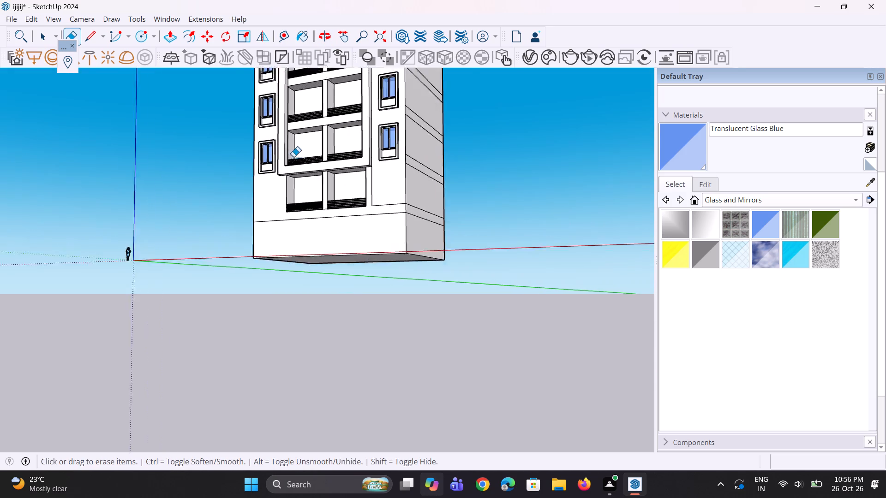
{"action": "scroll", "coordinate": [293, 157], "scroll_direction": "up", "scroll_amount": 2}
{"action": "scroll", "coordinate": [250, 159], "scroll_direction": "up", "scroll_amount": 2}
{"action": "middle_click_drag", "start_coordinate": [361, 155], "coordinate": [337, 179]}
{"action": "scroll", "coordinate": [245, 187], "scroll_direction": "up", "scroll_amount": 2}
{"action": "middle_click_drag", "start_coordinate": [245, 187], "coordinate": [479, 163]}
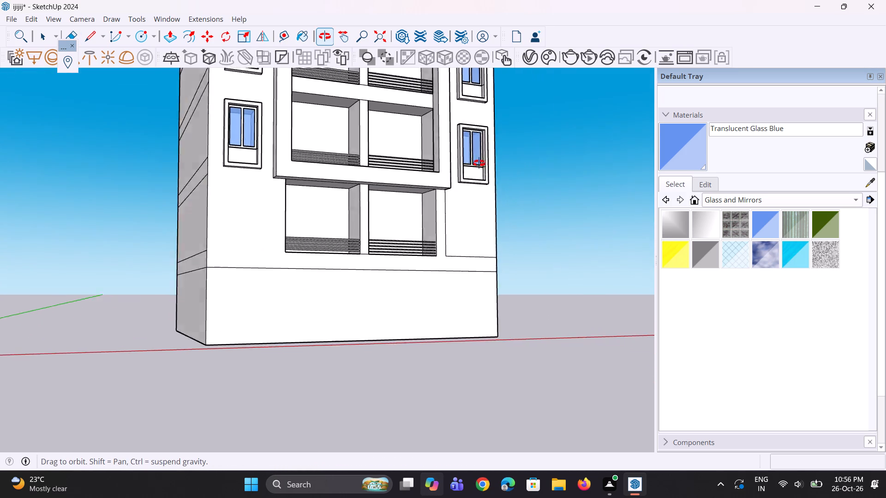
{"action": "middle_click_drag", "start_coordinate": [479, 163], "coordinate": [492, 156]}
Draw a line about 12' 10" long from the left column's bottom outer corner to the building's left edge.
{"action": "key", "text": "l"}
{"action": "scroll", "coordinate": [288, 179], "scroll_direction": "up", "scroll_amount": 6}
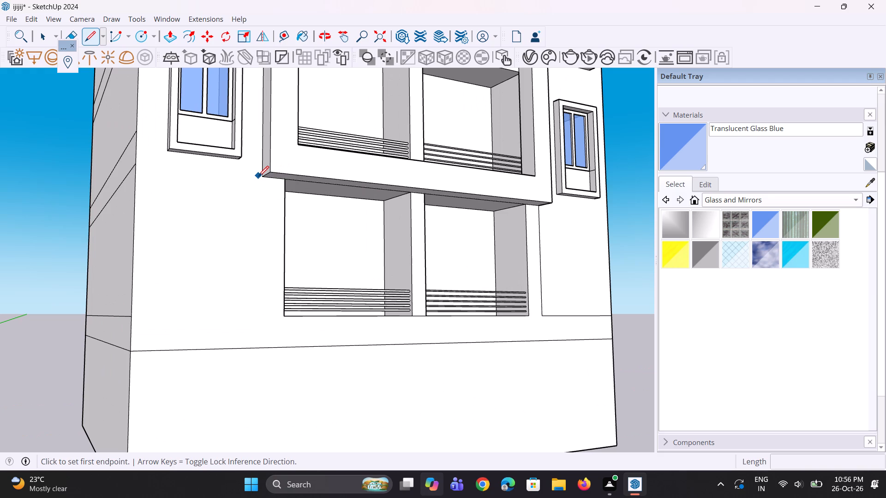
{"action": "left_click", "coordinate": [260, 176]}
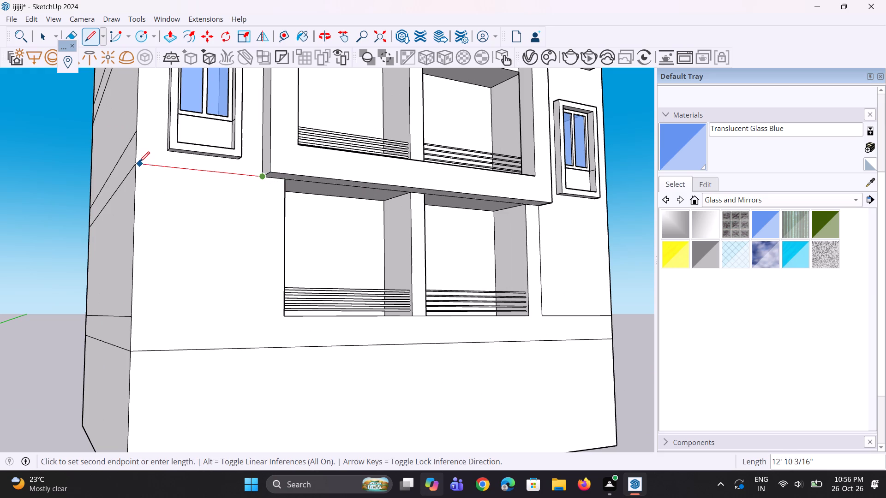
{"action": "left_click", "coordinate": [137, 162]}
Draw a line about 13' 5" long from the right column's bottom outer corner to the building's right edge.
{"action": "scroll", "coordinate": [124, 171], "scroll_direction": "down", "scroll_amount": 6}
{"action": "middle_click_drag", "start_coordinate": [354, 161], "coordinate": [226, 162]}
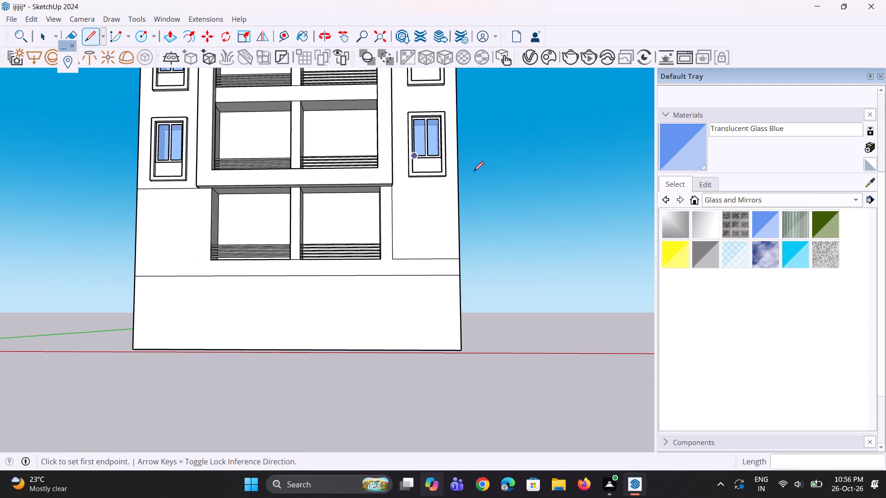
{"action": "scroll", "coordinate": [479, 172], "scroll_direction": "up", "scroll_amount": 1}
{"action": "middle_click_drag", "start_coordinate": [436, 175], "coordinate": [329, 173]}
{"action": "scroll", "coordinate": [443, 211], "scroll_direction": "up", "scroll_amount": 11}
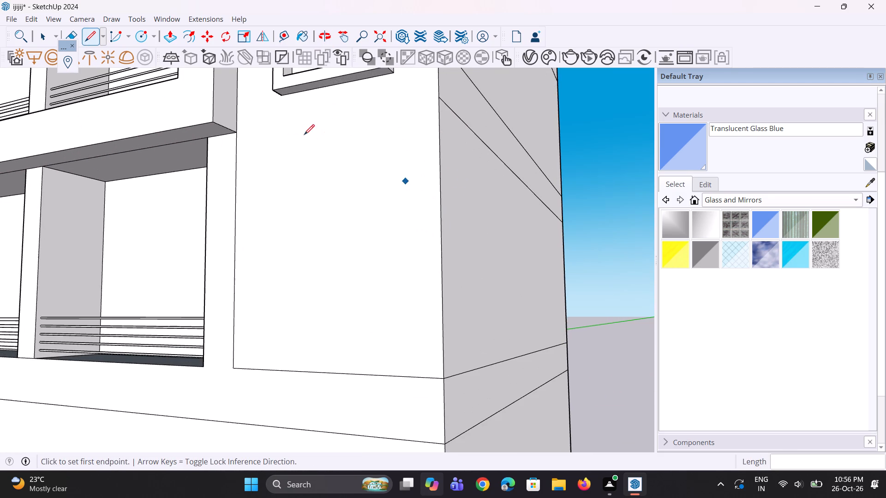
{"action": "left_click", "coordinate": [239, 130]}
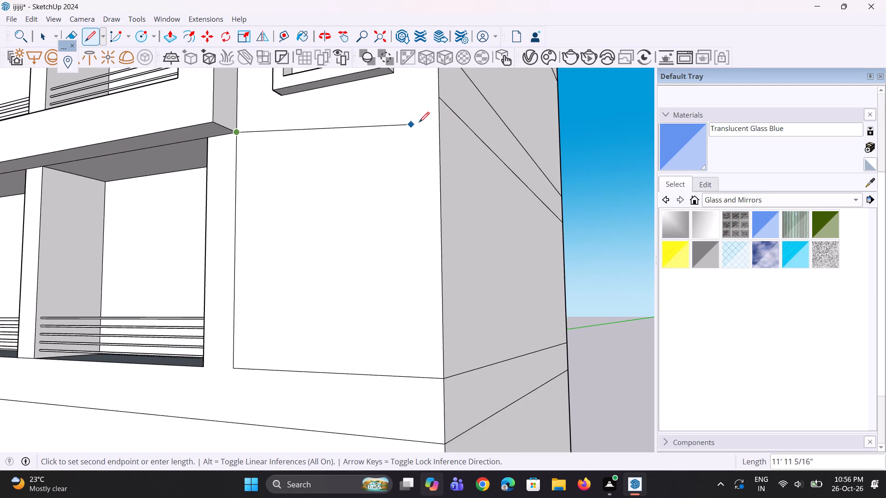
{"action": "left_click", "coordinate": [439, 103]}
Push the wall panel below the lowest right window inward about 1' 7 7/16".
{"action": "middle_click_drag", "start_coordinate": [324, 158], "coordinate": [343, 164]}
{"action": "key", "text": "space"}
{"action": "key", "text": "p"}
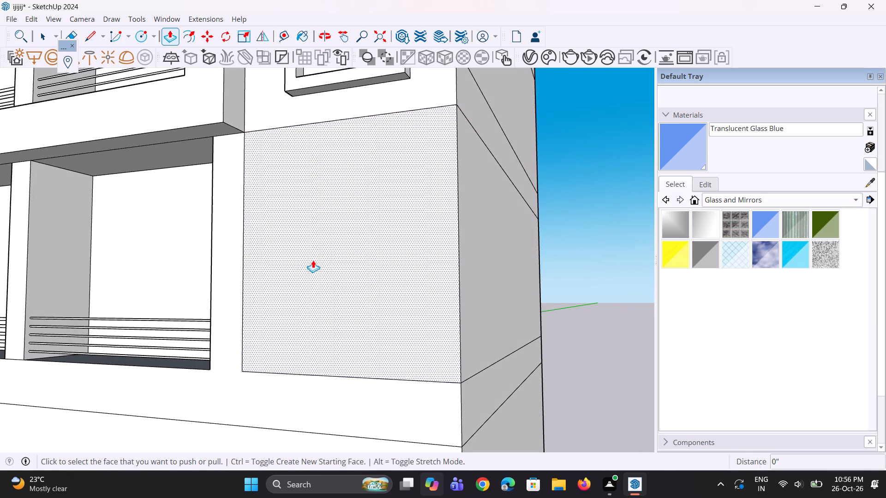
{"action": "left_click", "coordinate": [307, 263]}
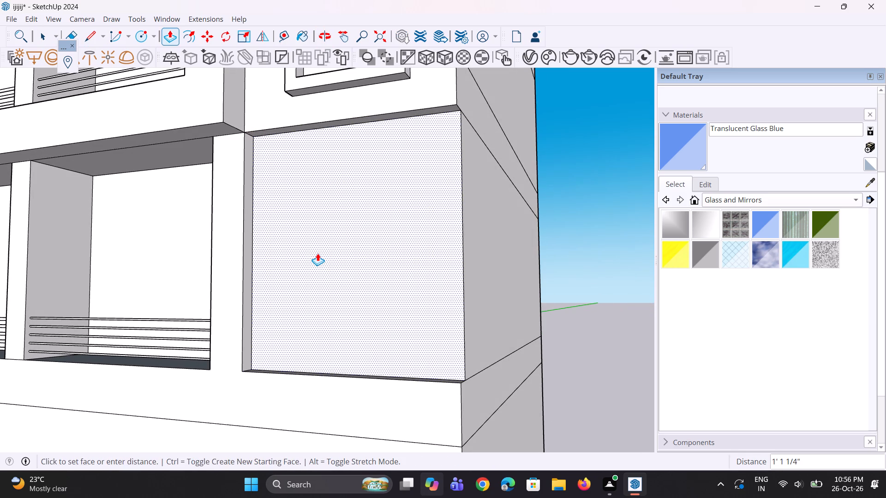
{"action": "left_click", "coordinate": [321, 251]}
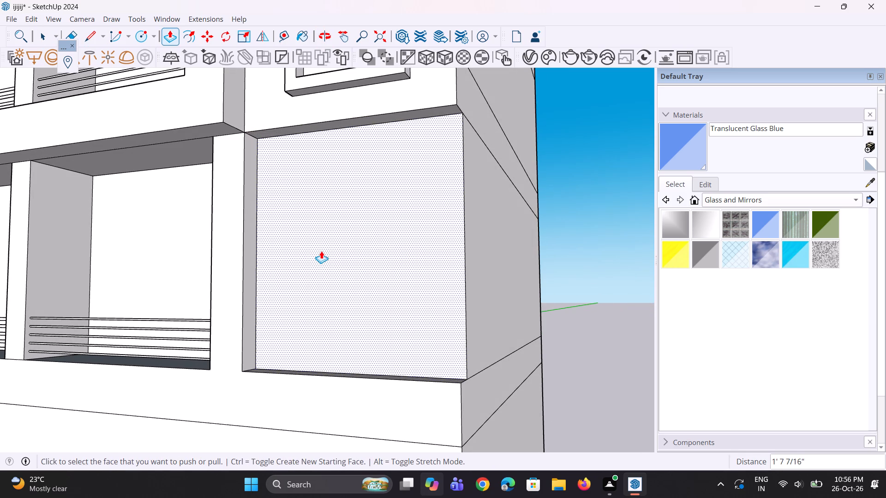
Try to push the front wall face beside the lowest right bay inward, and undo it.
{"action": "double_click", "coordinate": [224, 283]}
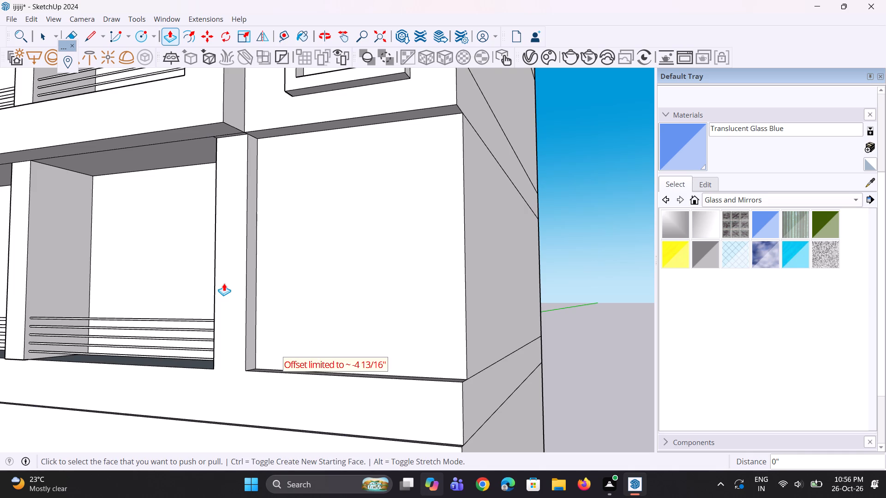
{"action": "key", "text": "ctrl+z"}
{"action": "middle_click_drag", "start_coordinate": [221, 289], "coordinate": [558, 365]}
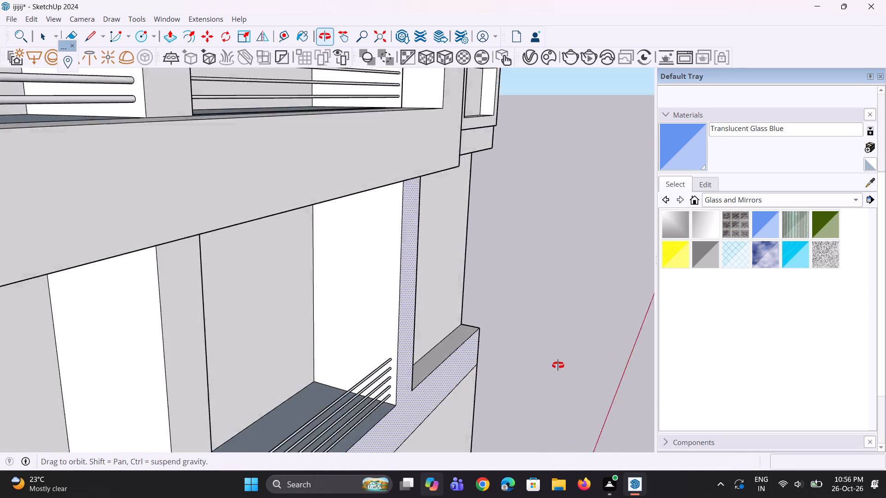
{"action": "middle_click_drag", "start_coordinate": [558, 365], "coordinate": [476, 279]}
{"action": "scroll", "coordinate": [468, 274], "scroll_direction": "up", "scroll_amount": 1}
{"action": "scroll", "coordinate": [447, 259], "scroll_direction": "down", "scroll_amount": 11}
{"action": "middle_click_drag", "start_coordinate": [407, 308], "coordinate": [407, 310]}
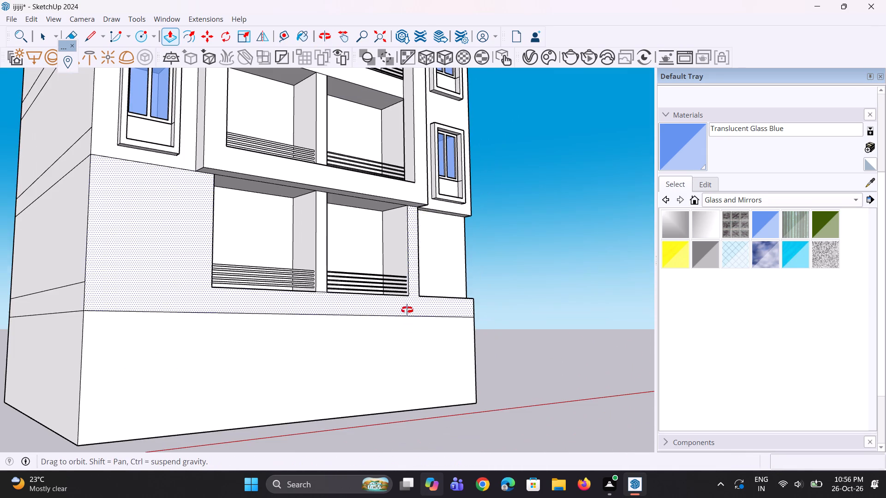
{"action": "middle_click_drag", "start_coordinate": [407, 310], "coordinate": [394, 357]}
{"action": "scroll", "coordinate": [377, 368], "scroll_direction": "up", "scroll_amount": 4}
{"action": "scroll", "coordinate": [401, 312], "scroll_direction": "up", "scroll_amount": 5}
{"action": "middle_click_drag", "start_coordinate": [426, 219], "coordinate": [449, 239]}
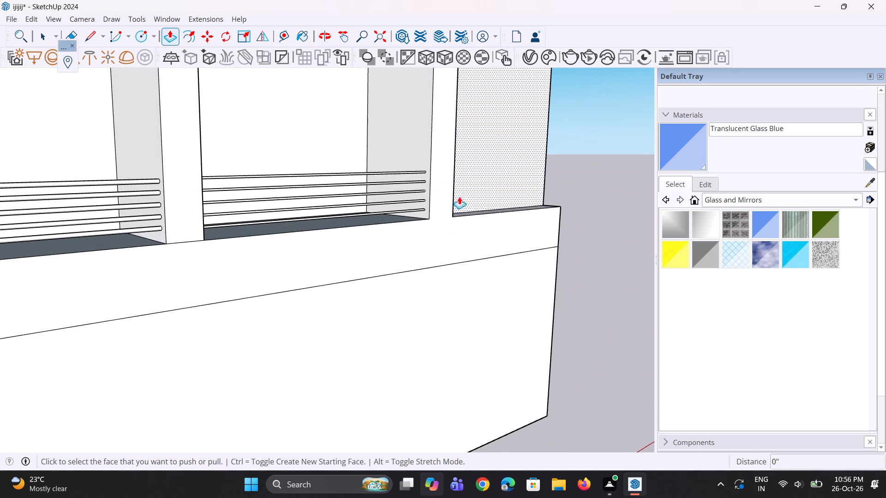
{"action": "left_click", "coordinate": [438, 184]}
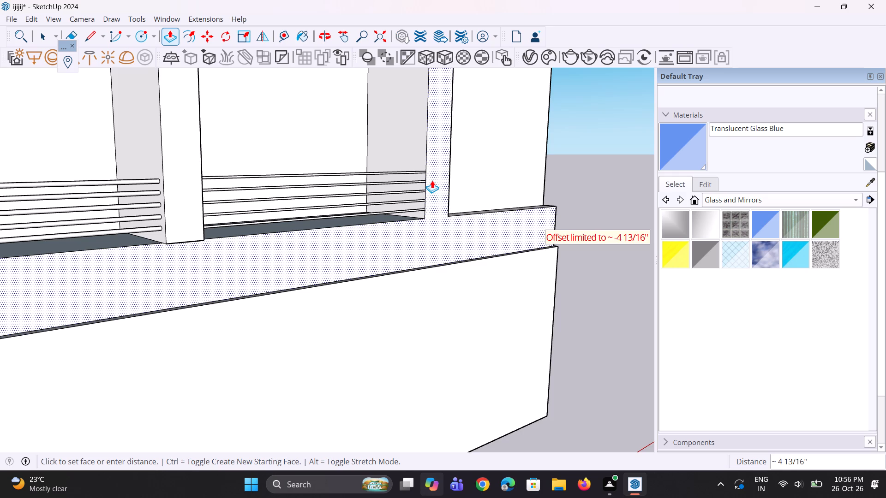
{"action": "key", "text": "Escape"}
Draw a line about 2' 4 5/16" long from the recessed panel's lower inner corner to the lowest right bay's bottom corner.
{"action": "scroll", "coordinate": [418, 226], "scroll_direction": "up", "scroll_amount": 3}
{"action": "key", "text": "l"}
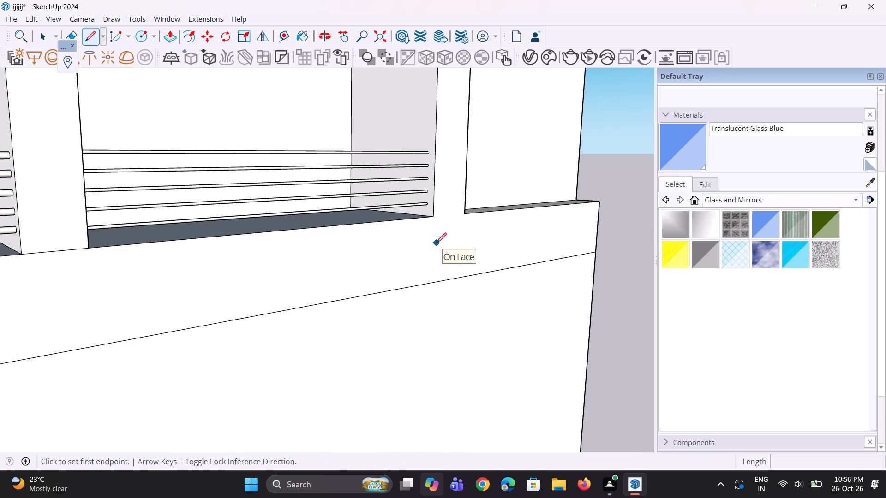
{"action": "scroll", "coordinate": [463, 232], "scroll_direction": "up", "scroll_amount": 4}
{"action": "left_click", "coordinate": [467, 205]}
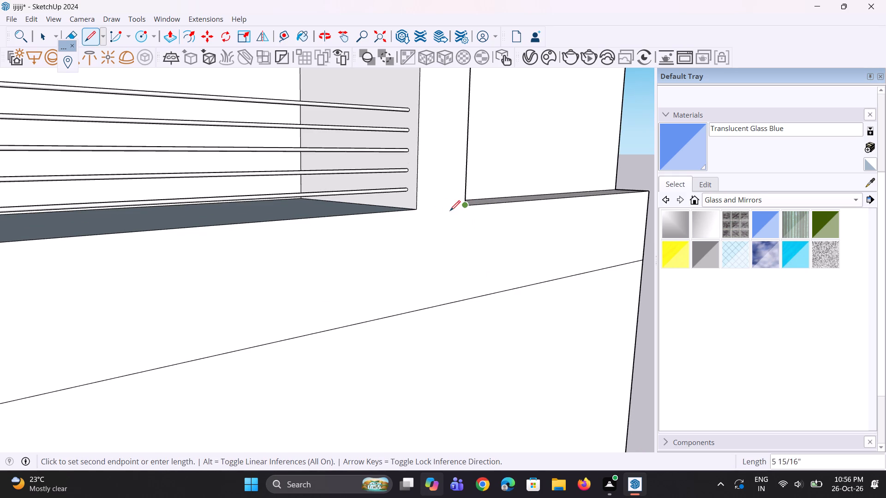
{"action": "left_click", "coordinate": [417, 211]}
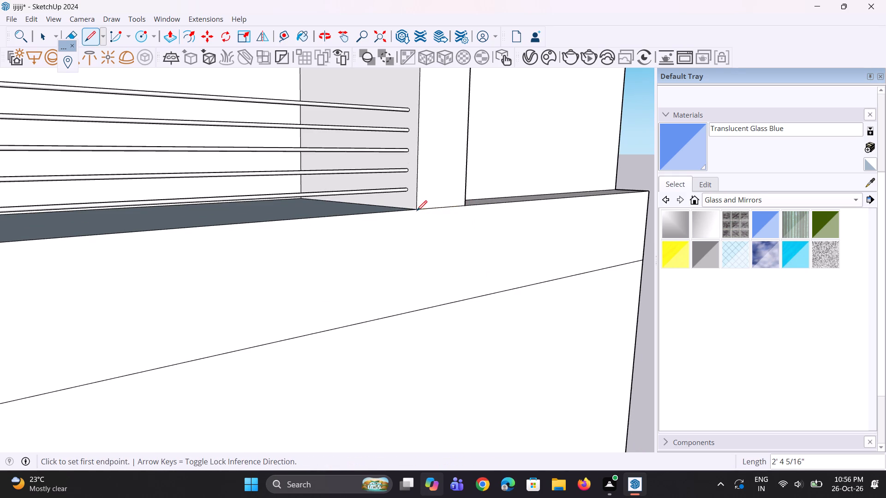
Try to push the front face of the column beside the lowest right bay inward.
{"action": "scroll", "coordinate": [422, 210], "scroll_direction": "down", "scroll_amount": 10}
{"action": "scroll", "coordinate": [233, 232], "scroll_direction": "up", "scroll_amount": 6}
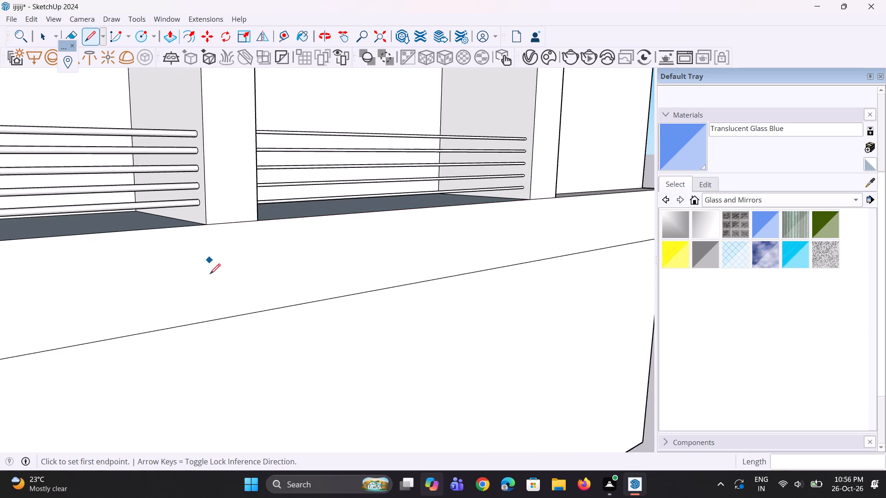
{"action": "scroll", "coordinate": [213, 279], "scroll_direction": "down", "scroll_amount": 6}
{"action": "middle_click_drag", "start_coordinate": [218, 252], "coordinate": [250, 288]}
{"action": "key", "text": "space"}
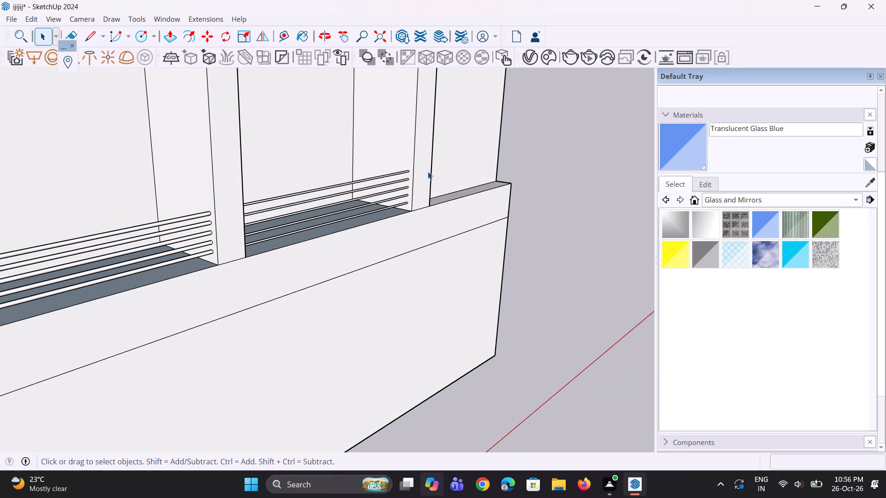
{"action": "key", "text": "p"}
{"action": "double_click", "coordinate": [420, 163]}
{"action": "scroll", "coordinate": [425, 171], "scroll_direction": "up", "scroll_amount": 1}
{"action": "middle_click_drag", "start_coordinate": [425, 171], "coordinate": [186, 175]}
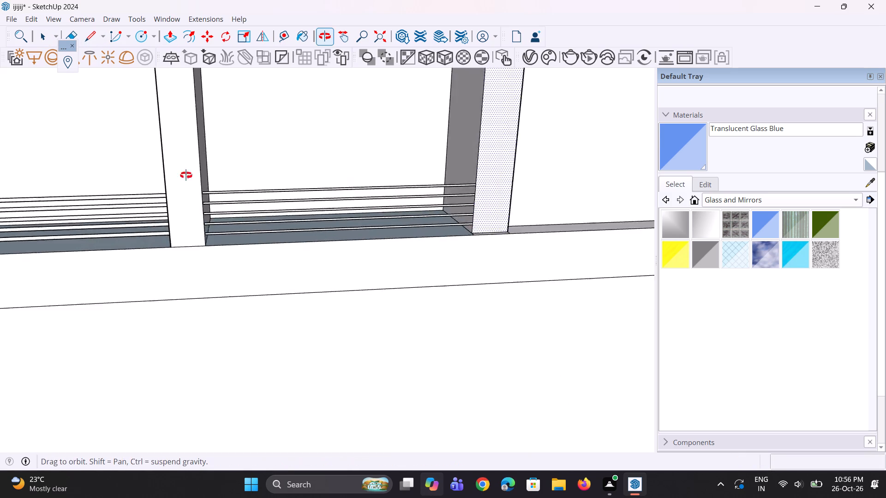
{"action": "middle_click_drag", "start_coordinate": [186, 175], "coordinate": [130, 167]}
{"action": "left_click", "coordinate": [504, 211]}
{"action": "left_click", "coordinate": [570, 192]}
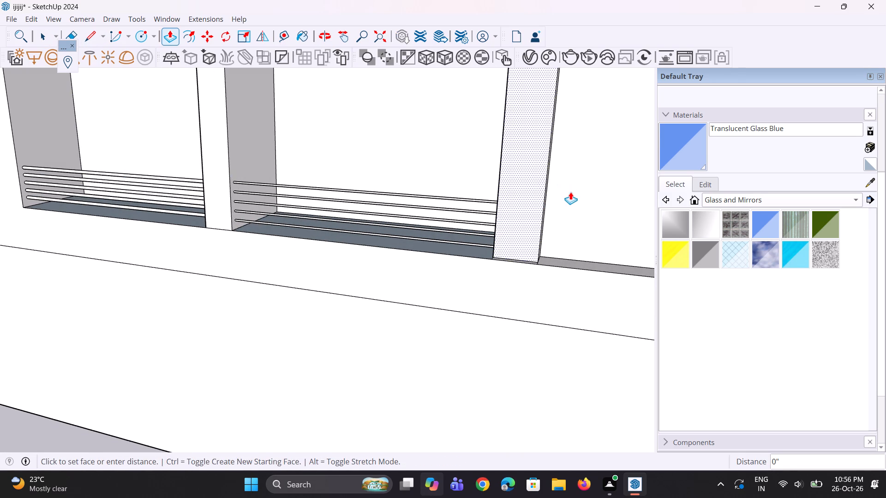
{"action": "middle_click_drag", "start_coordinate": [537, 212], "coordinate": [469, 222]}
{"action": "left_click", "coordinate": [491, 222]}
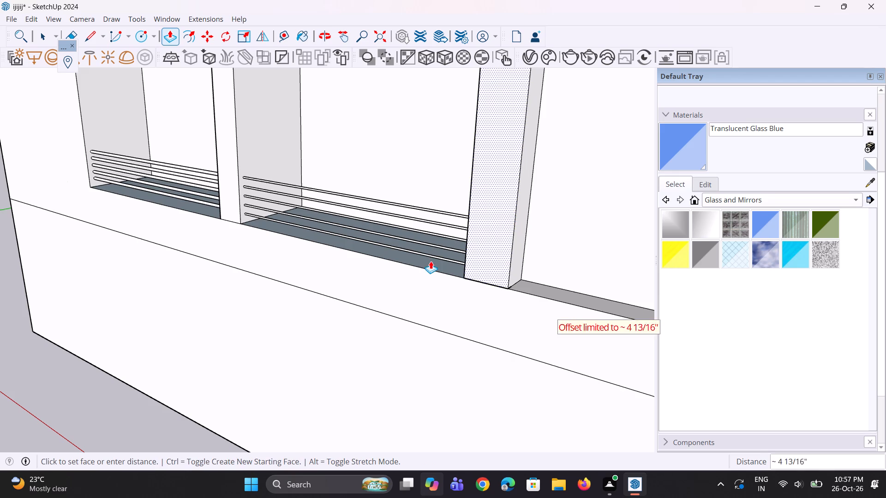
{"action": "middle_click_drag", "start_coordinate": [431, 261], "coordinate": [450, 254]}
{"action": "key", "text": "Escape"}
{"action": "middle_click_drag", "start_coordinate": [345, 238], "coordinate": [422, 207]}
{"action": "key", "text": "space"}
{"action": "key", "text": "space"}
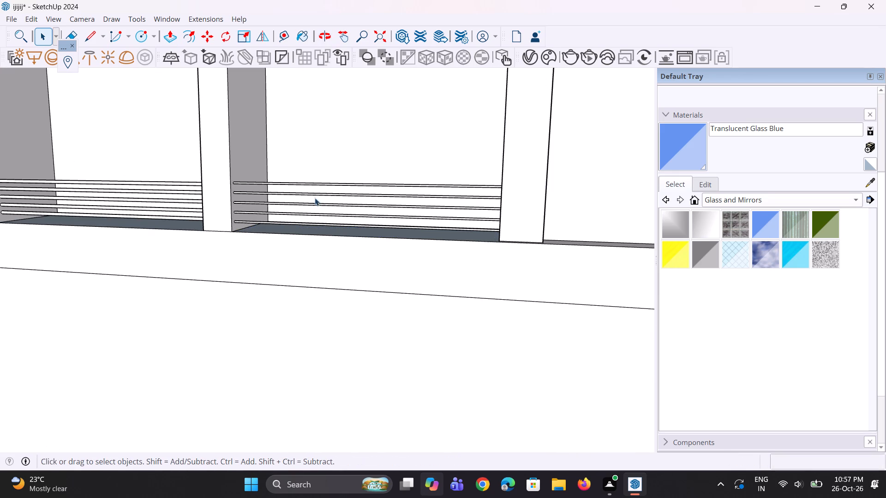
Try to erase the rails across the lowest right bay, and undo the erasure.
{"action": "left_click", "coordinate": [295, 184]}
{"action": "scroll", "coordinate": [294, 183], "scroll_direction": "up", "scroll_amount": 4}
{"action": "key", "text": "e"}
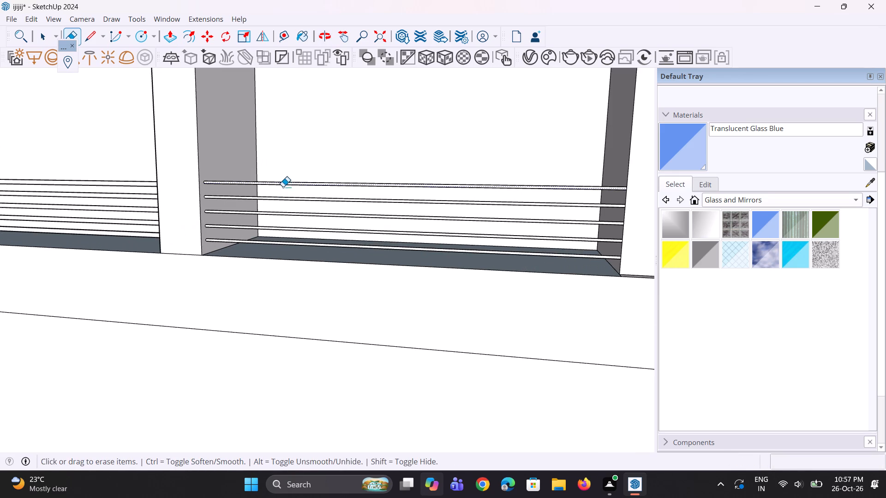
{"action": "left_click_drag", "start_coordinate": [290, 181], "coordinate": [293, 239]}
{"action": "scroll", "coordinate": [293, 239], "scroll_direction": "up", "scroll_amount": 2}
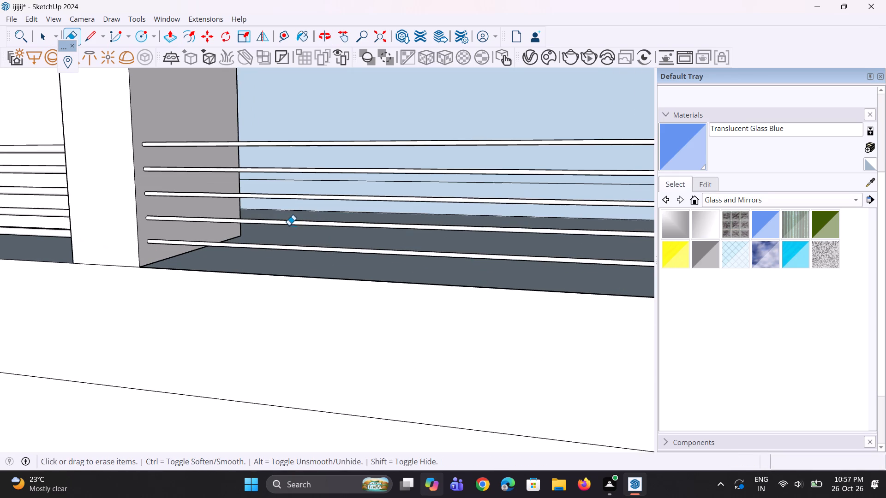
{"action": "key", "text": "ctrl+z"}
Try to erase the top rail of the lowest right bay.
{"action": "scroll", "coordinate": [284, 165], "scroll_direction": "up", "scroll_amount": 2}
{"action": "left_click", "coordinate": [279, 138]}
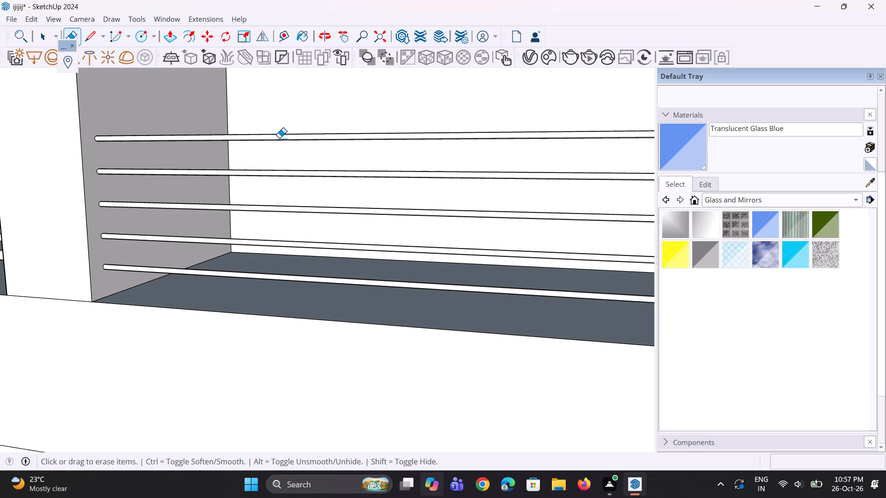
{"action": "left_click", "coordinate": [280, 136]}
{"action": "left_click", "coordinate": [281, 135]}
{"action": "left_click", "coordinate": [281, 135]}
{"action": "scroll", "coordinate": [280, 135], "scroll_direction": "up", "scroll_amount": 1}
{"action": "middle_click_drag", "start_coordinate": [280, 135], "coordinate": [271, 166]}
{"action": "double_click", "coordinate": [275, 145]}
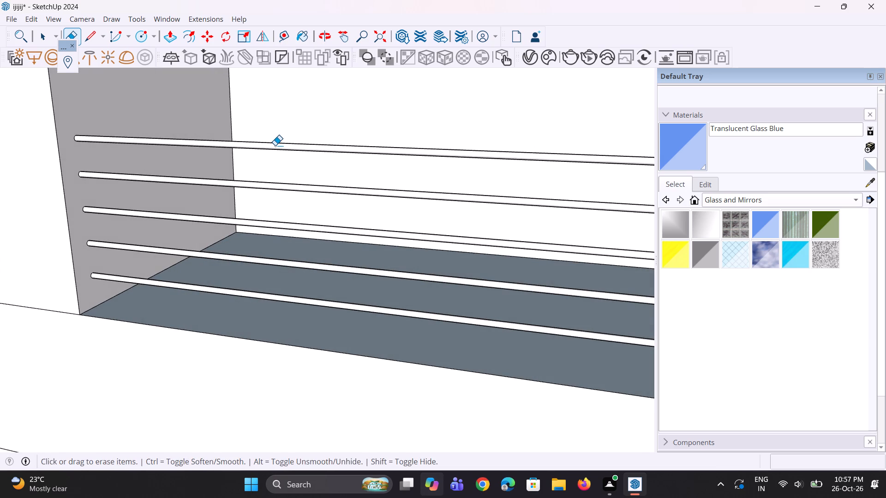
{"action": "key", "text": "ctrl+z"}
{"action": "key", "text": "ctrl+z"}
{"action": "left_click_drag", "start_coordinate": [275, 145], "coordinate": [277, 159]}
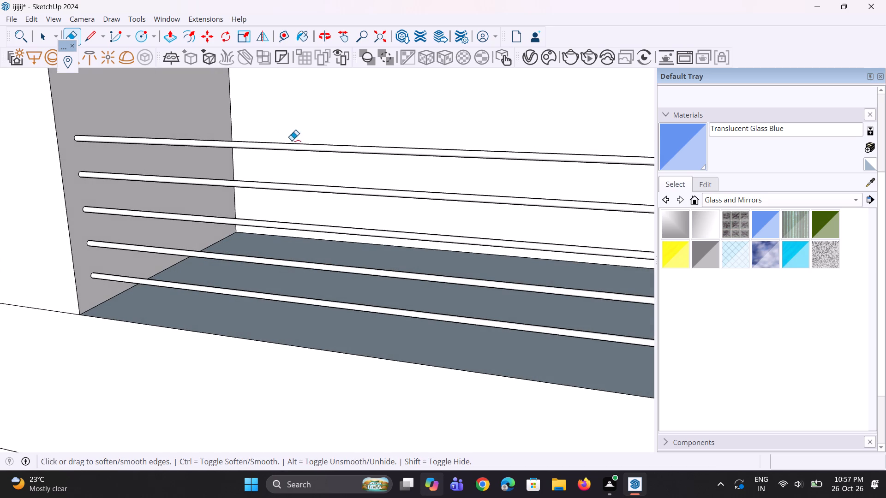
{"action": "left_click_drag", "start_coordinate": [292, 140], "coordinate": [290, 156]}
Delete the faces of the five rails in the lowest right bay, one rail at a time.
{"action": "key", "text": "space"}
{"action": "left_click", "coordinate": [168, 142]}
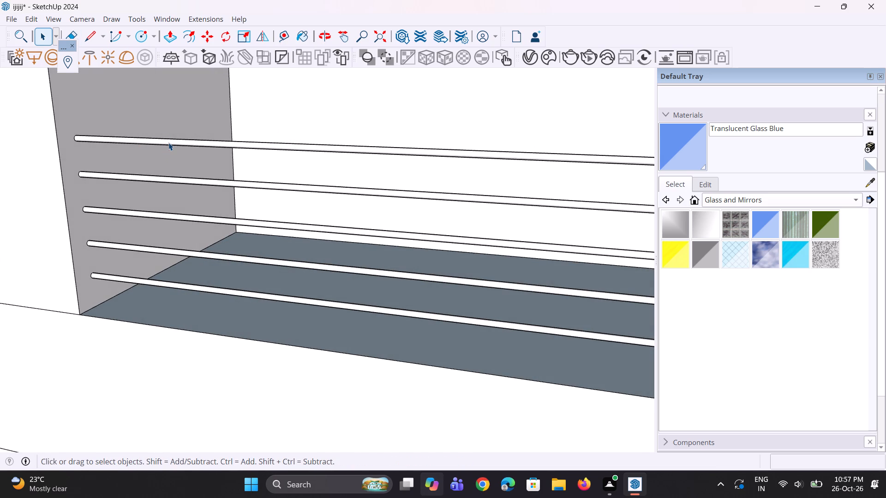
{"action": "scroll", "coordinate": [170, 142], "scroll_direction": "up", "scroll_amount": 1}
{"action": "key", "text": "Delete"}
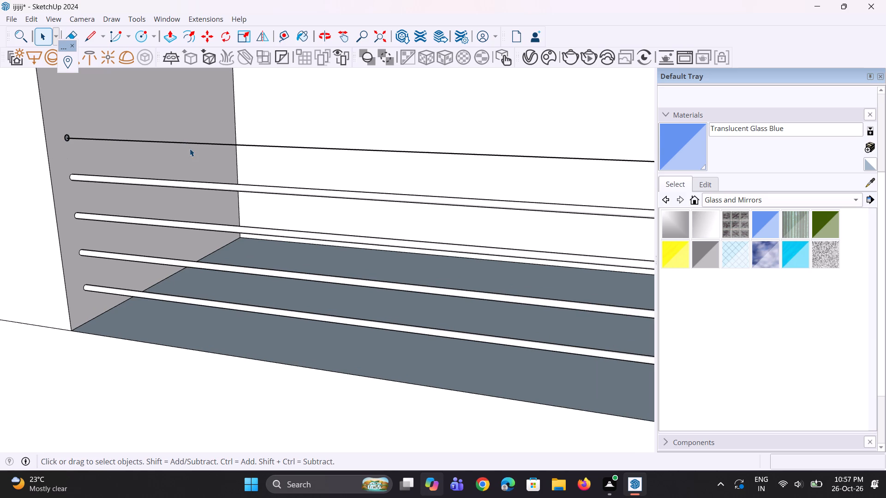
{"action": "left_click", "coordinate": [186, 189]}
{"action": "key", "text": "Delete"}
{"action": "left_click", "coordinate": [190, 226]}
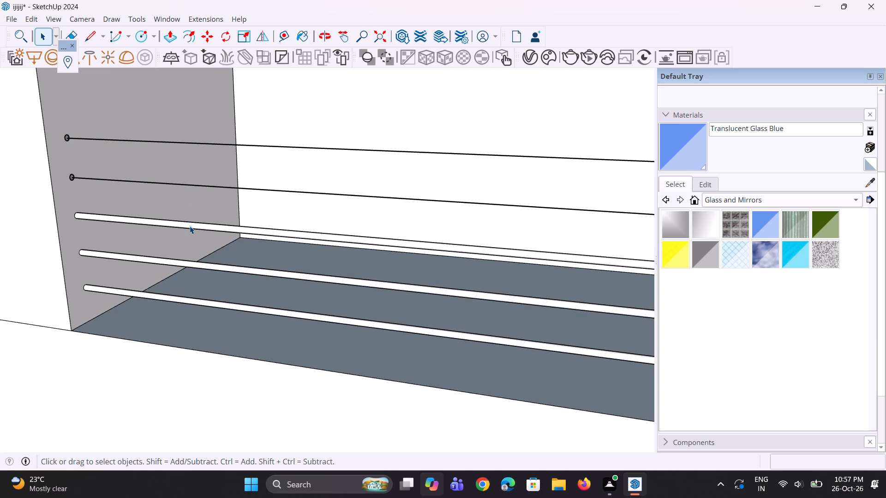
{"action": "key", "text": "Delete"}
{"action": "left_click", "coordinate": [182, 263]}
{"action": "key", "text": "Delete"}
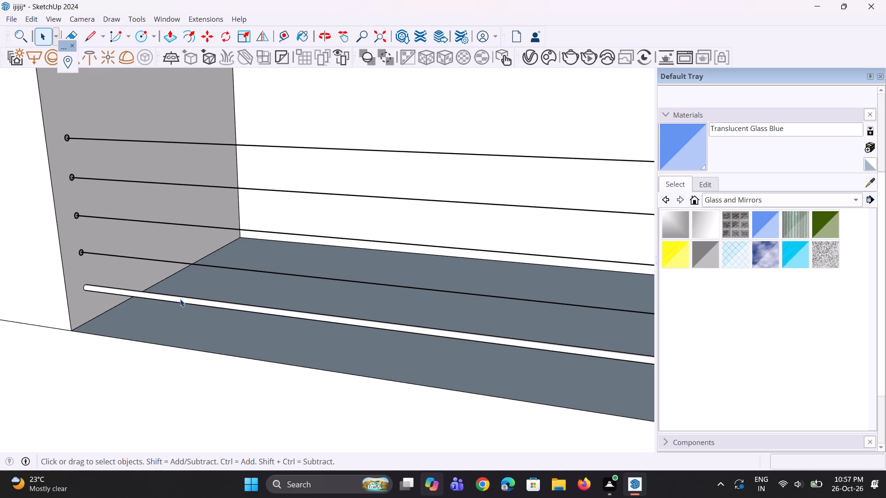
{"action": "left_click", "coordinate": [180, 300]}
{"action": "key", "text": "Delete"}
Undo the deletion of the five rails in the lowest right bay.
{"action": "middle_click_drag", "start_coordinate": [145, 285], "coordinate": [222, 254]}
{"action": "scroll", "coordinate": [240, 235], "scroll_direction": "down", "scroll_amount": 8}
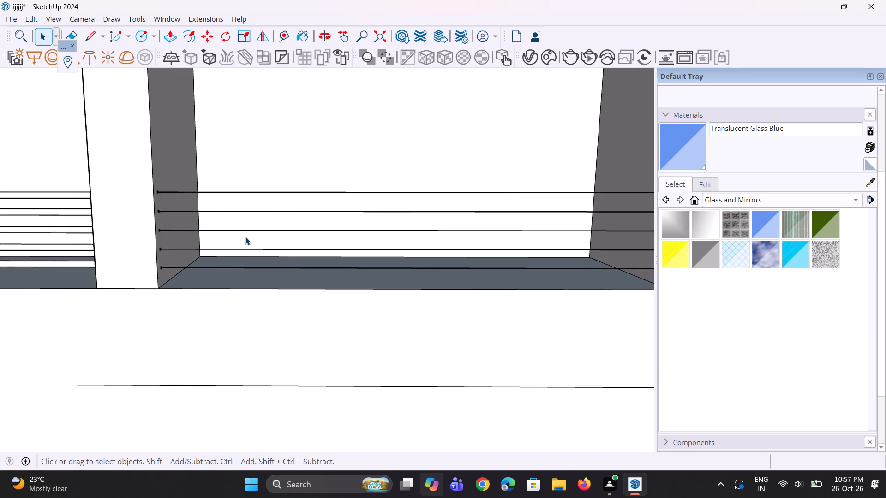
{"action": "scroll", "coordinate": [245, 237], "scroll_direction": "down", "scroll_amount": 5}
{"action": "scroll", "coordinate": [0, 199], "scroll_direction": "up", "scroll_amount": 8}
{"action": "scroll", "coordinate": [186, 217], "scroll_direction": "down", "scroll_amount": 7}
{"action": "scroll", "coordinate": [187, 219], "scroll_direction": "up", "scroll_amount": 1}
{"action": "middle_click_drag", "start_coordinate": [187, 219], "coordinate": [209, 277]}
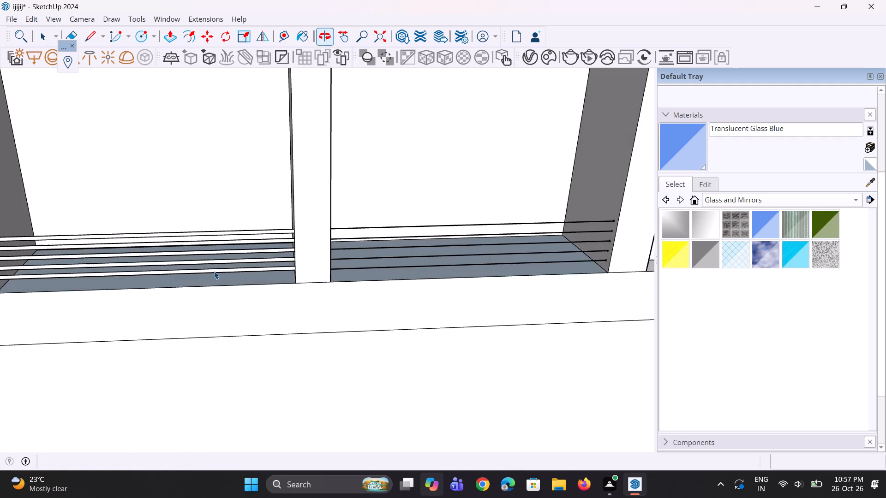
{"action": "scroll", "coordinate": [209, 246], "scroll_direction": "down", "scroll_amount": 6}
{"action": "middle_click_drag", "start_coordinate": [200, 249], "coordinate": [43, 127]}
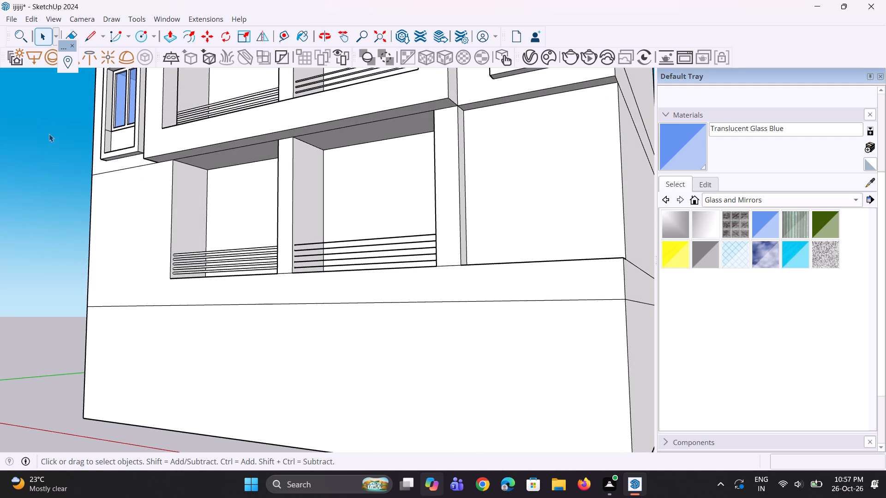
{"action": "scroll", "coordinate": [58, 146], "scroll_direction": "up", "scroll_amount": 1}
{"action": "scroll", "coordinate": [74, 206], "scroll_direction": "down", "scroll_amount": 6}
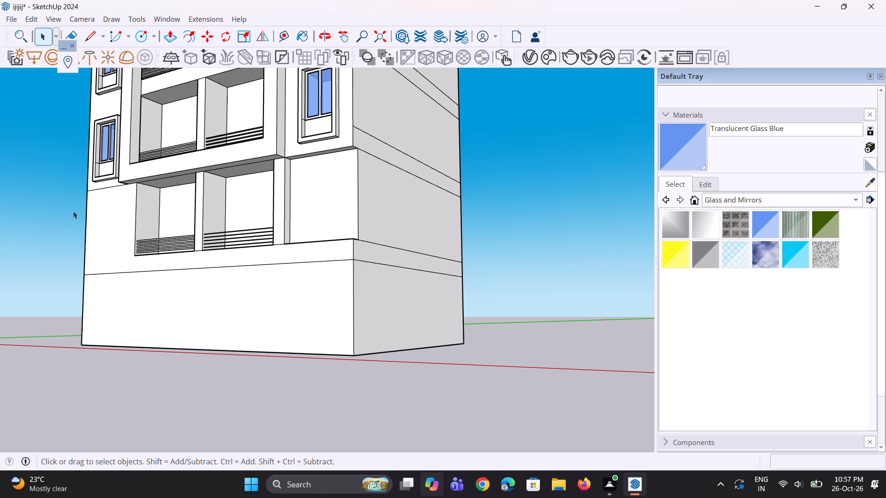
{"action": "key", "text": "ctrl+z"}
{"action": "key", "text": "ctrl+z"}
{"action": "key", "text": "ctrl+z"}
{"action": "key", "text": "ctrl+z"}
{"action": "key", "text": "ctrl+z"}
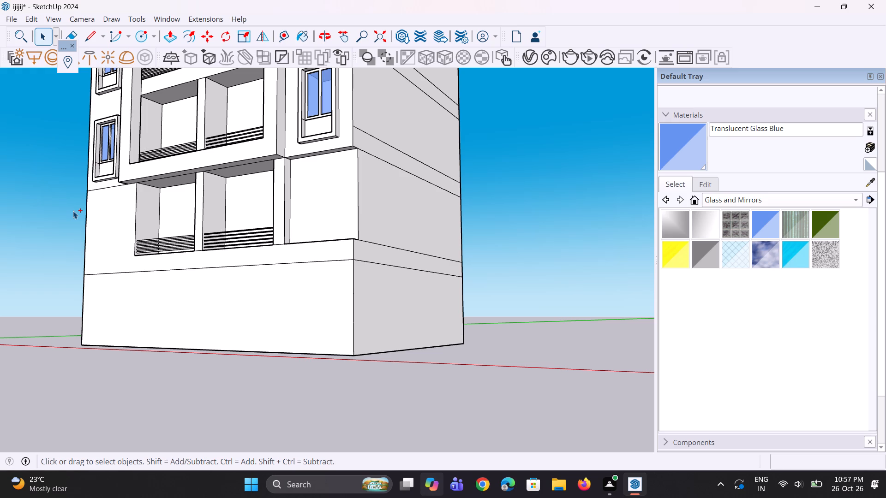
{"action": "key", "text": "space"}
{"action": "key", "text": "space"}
Pull the recessed wall panel below the lowest right window back out, flush with the wall band beneath it.
{"action": "scroll", "coordinate": [59, 139], "scroll_direction": "down", "scroll_amount": 1}
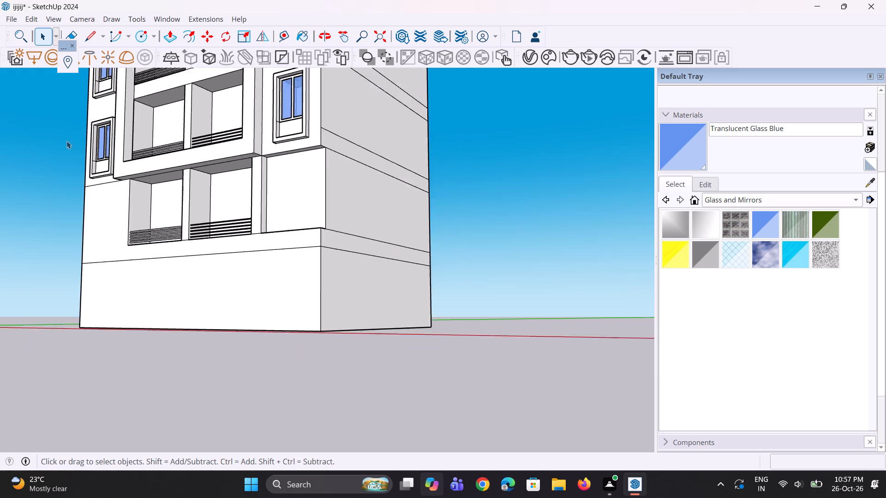
{"action": "scroll", "coordinate": [66, 141], "scroll_direction": "down", "scroll_amount": 2}
{"action": "middle_click_drag", "start_coordinate": [126, 157], "coordinate": [177, 166]}
{"action": "scroll", "coordinate": [125, 194], "scroll_direction": "down", "scroll_amount": 3}
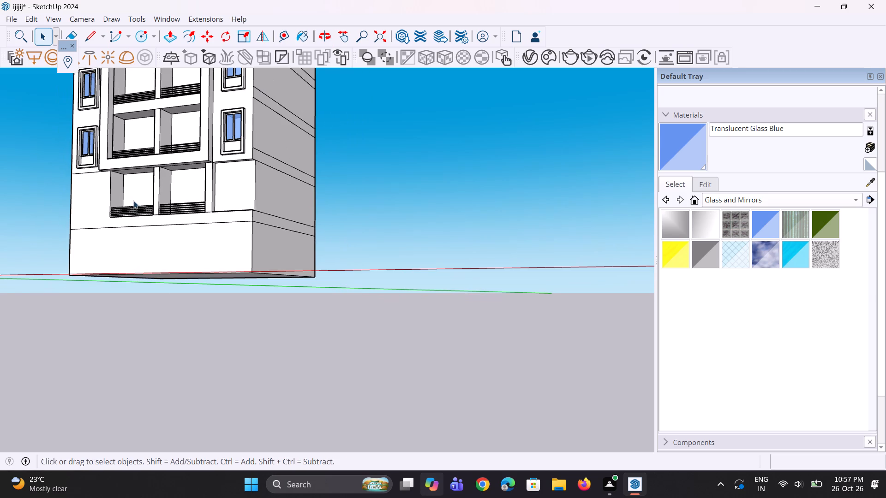
{"action": "scroll", "coordinate": [238, 167], "scroll_direction": "up", "scroll_amount": 3}
{"action": "key", "text": "p"}
{"action": "left_click", "coordinate": [251, 199]}
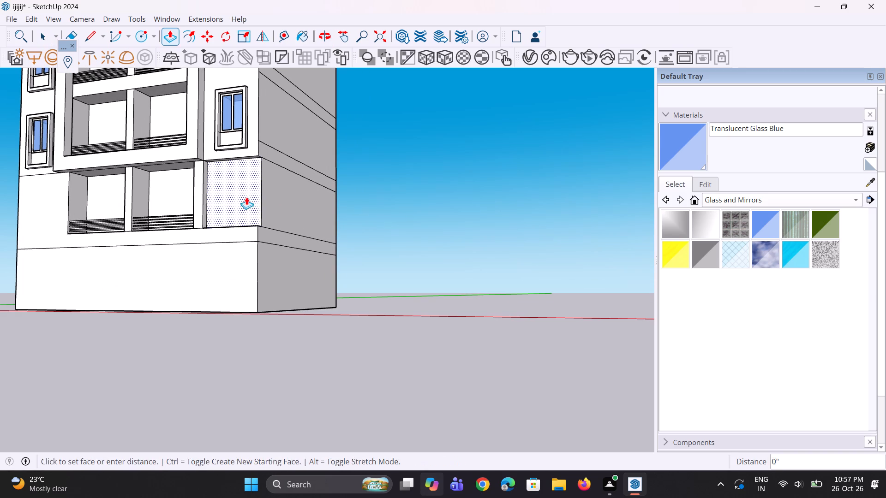
{"action": "left_click", "coordinate": [237, 236]}
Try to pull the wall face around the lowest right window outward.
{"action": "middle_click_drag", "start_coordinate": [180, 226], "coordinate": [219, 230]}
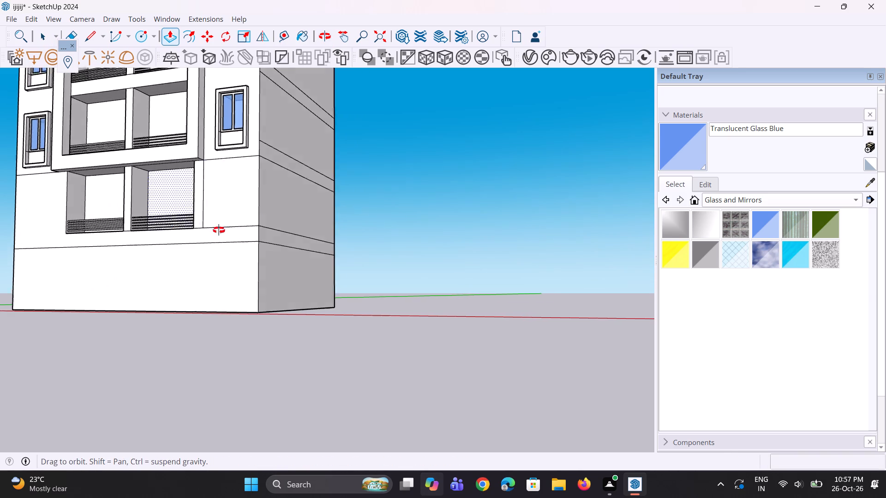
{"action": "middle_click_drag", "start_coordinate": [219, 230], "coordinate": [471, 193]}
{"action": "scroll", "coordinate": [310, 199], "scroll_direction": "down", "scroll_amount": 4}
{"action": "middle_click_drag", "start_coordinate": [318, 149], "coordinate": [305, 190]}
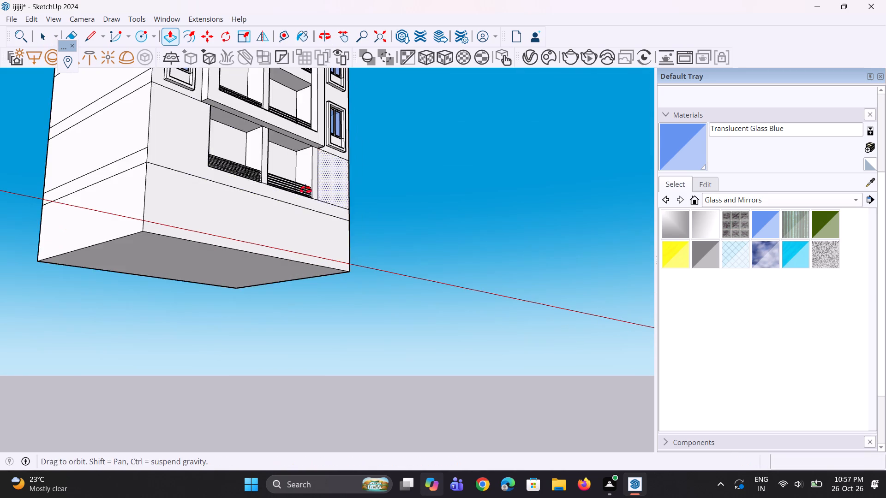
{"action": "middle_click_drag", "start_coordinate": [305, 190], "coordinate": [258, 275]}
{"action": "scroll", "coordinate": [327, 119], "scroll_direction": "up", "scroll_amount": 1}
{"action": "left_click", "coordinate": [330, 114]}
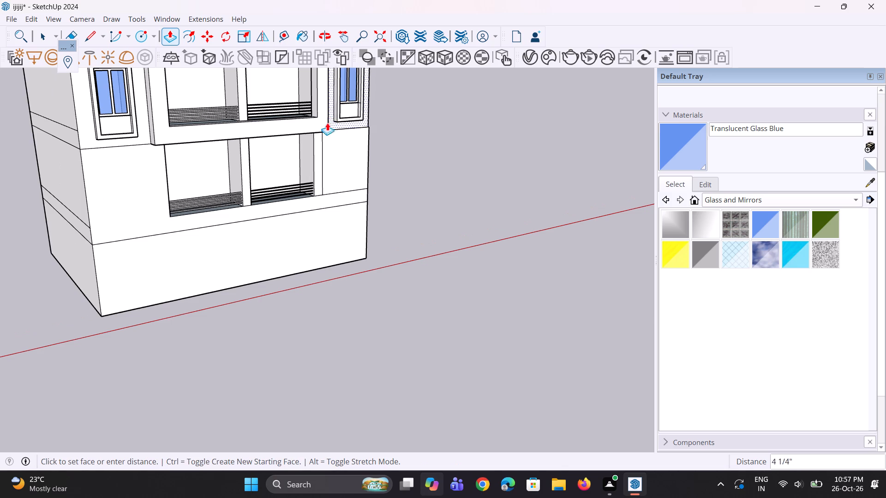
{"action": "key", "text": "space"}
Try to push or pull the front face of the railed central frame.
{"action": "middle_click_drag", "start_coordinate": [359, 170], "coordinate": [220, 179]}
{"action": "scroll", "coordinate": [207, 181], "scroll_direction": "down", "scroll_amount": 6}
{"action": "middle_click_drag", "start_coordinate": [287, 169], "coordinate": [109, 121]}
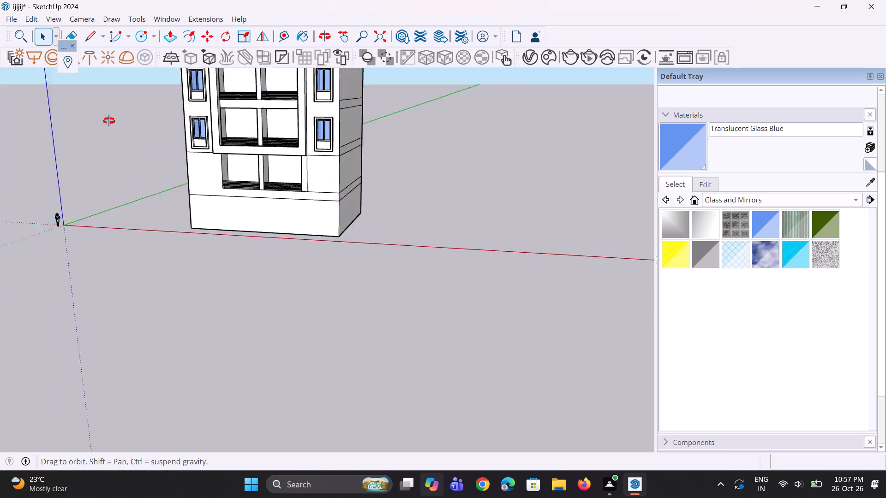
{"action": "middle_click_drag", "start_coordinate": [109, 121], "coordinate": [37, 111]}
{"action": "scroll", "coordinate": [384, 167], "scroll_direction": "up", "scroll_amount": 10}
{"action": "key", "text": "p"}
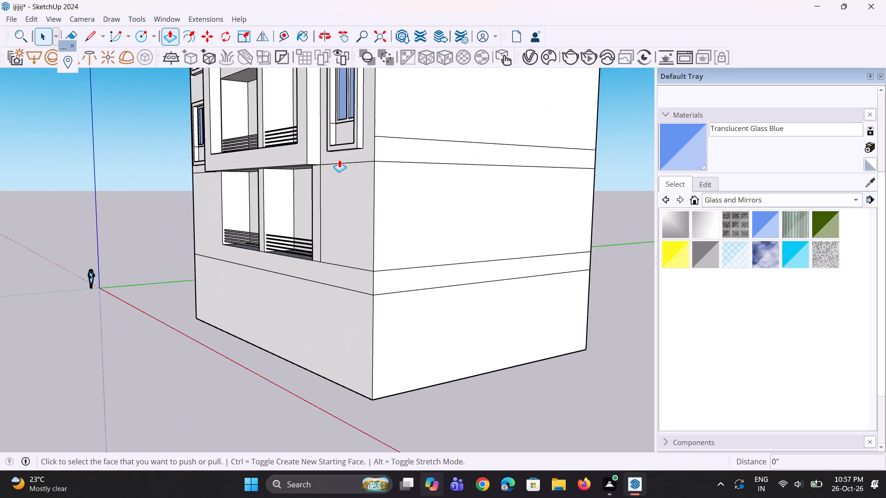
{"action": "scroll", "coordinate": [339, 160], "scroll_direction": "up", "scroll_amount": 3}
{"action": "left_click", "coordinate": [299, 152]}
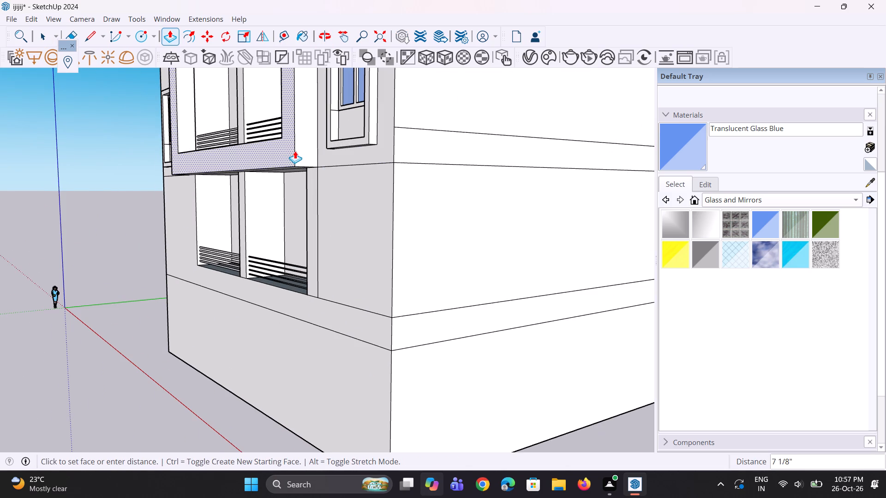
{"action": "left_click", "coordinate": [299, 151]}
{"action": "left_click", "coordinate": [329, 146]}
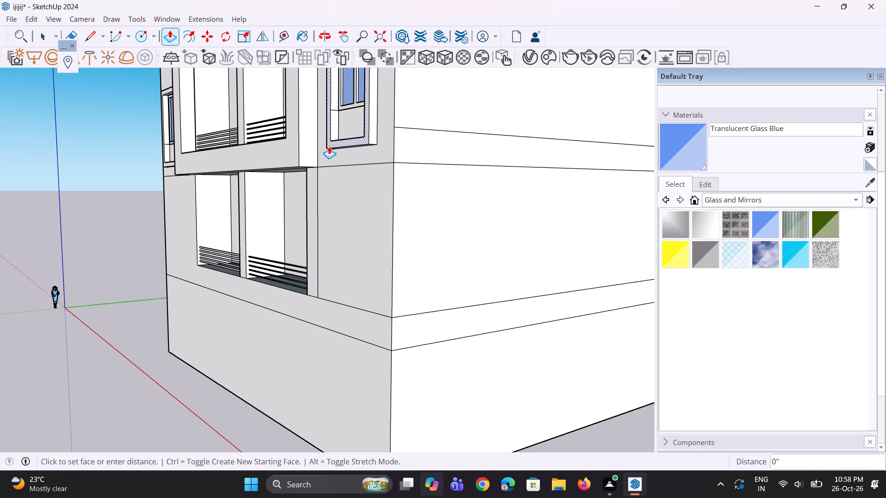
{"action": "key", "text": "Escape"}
Pull the wall face around the lowest right window outward 11 1/8".
{"action": "scroll", "coordinate": [331, 151], "scroll_direction": "up", "scroll_amount": 2}
{"action": "left_click", "coordinate": [331, 154]}
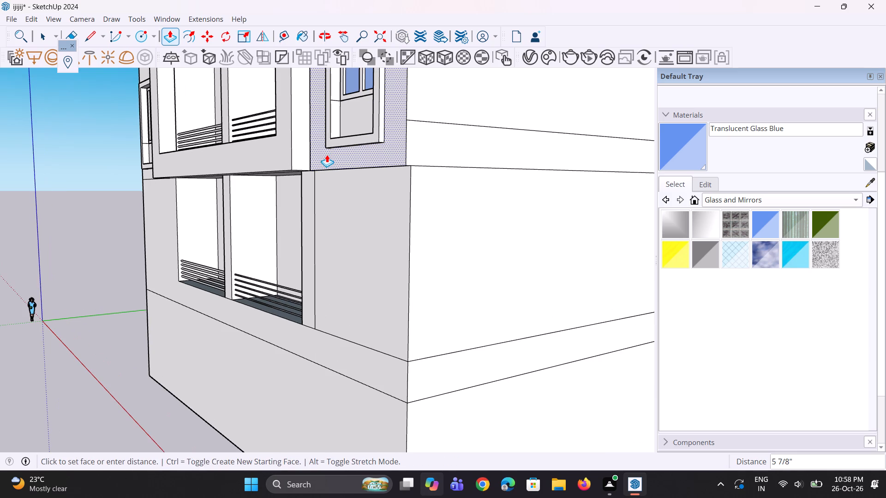
{"action": "left_click", "coordinate": [323, 154]}
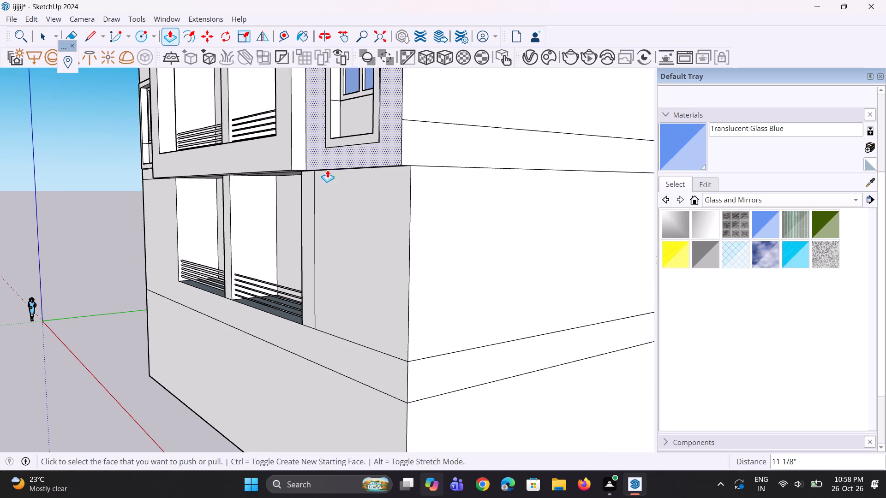
Pull the lowest right window's frame outward by the same 11 1/8" as the surrounding wall.
{"action": "middle_click_drag", "start_coordinate": [332, 200], "coordinate": [392, 143]}
{"action": "scroll", "coordinate": [396, 156], "scroll_direction": "down", "scroll_amount": 6}
{"action": "scroll", "coordinate": [389, 131], "scroll_direction": "up", "scroll_amount": 5}
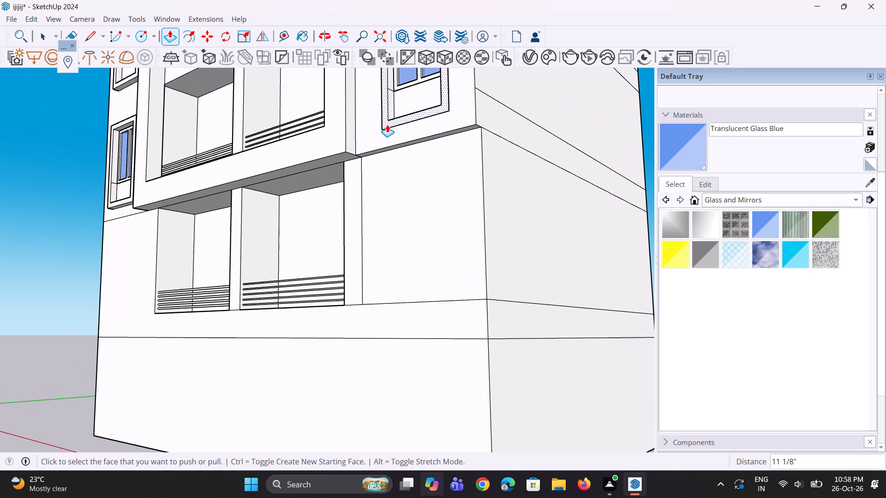
{"action": "double_click", "coordinate": [387, 125]}
{"action": "scroll", "coordinate": [356, 188], "scroll_direction": "down", "scroll_amount": 7}
{"action": "scroll", "coordinate": [363, 159], "scroll_direction": "up", "scroll_amount": 3}
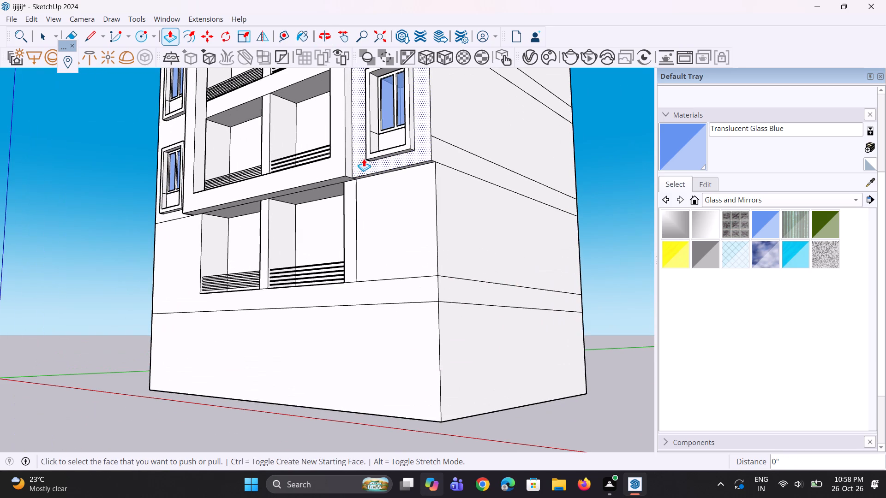
Pull the upper right wall face around the windows outward a further 4 3/16".
{"action": "left_click", "coordinate": [364, 159]}
{"action": "left_click", "coordinate": [363, 157]}
Pull the middle right window's frame outward by 4 3/16" twice and 2 3/4", level with the lowest right window's frame.
{"action": "scroll", "coordinate": [363, 202], "scroll_direction": "down", "scroll_amount": 6}
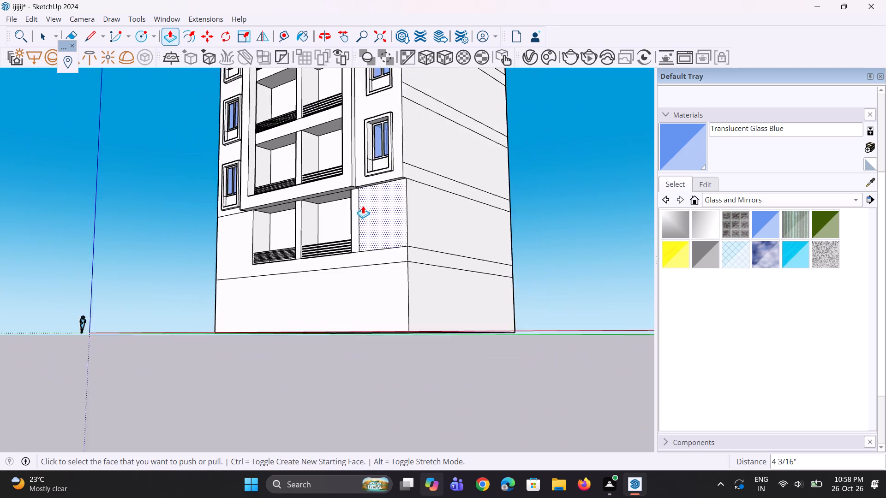
{"action": "scroll", "coordinate": [363, 202], "scroll_direction": "down", "scroll_amount": 5}
{"action": "scroll", "coordinate": [354, 136], "scroll_direction": "up", "scroll_amount": 10}
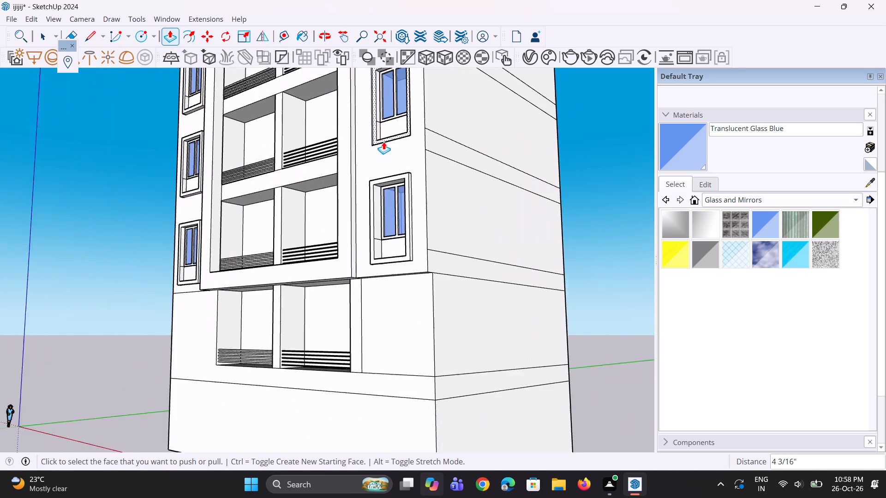
{"action": "double_click", "coordinate": [383, 142]}
{"action": "scroll", "coordinate": [381, 142], "scroll_direction": "up", "scroll_amount": 2}
{"action": "double_click", "coordinate": [381, 142]}
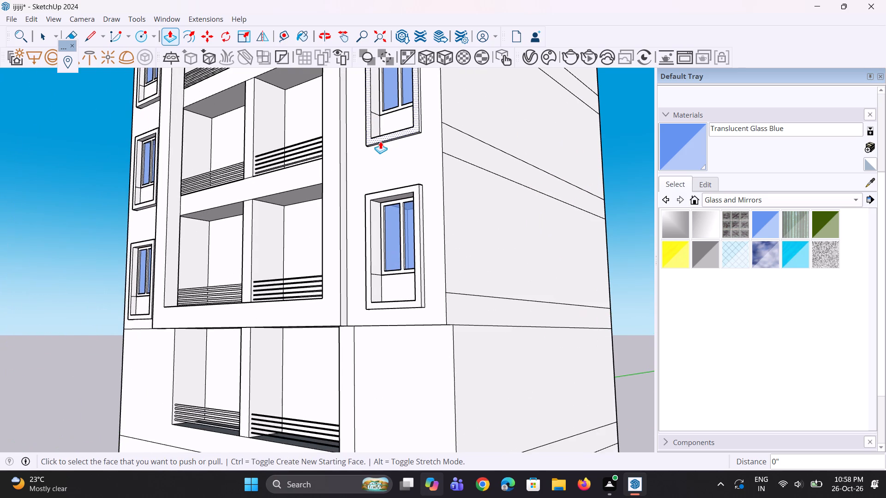
{"action": "left_click", "coordinate": [380, 140]}
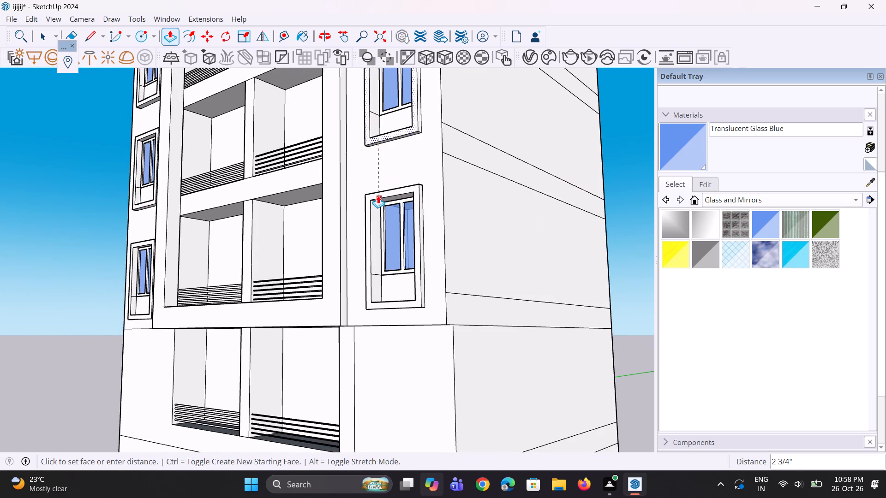
{"action": "left_click", "coordinate": [378, 196]}
Pull the top right window's frame outward by 2 3/4" and 8 3/8", level with the middle right window's frame.
{"action": "scroll", "coordinate": [355, 218], "scroll_direction": "down", "scroll_amount": 11}
{"action": "scroll", "coordinate": [330, 101], "scroll_direction": "up", "scroll_amount": 7}
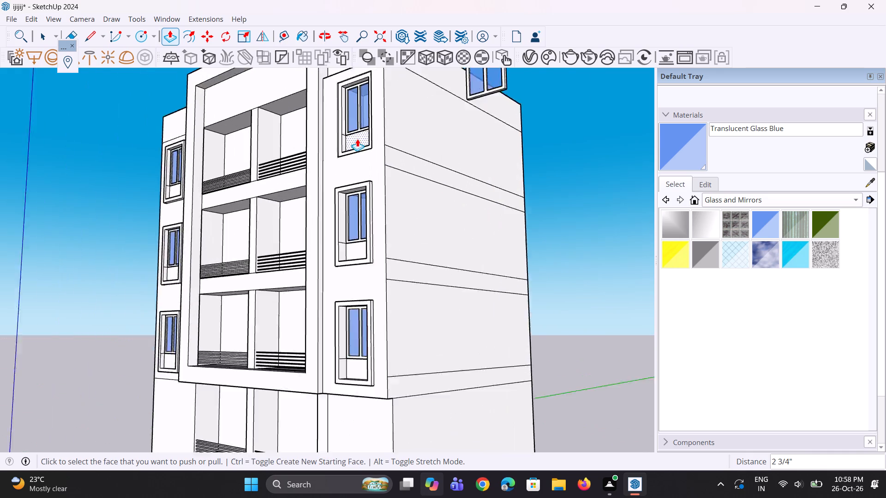
{"action": "scroll", "coordinate": [357, 139], "scroll_direction": "up", "scroll_amount": 5}
{"action": "double_click", "coordinate": [357, 152]}
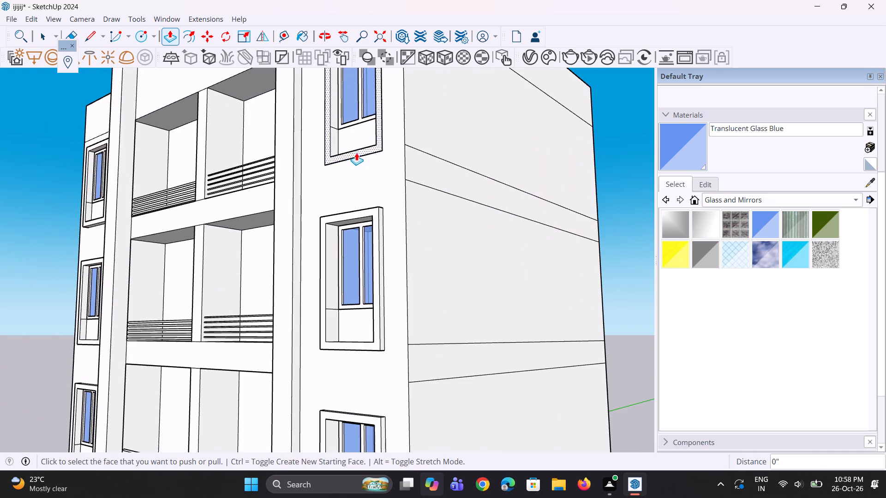
{"action": "scroll", "coordinate": [357, 142], "scroll_direction": "up", "scroll_amount": 1}
{"action": "left_click", "coordinate": [359, 153]}
{"action": "left_click", "coordinate": [353, 225]}
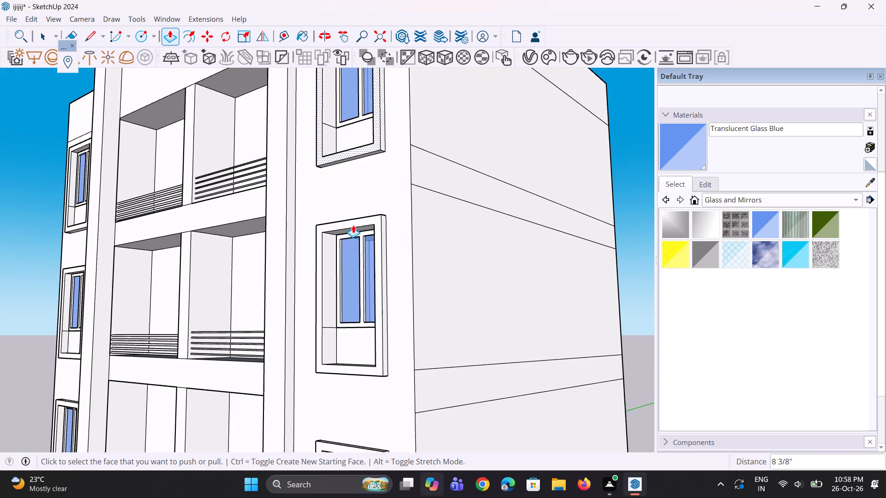
Pull the upper left wall face around the windows outward 1' 3 5/16", level with the upper right wall.
{"action": "scroll", "coordinate": [349, 222], "scroll_direction": "down", "scroll_amount": 5}
{"action": "middle_click_drag", "start_coordinate": [232, 184], "coordinate": [408, 185]}
{"action": "scroll", "coordinate": [409, 185], "scroll_direction": "down", "scroll_amount": 5}
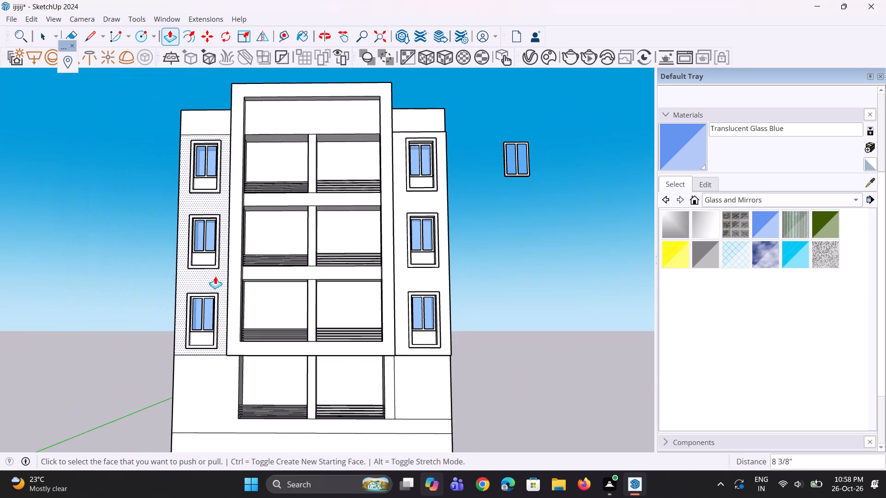
{"action": "middle_click_drag", "start_coordinate": [215, 276], "coordinate": [400, 226]}
{"action": "scroll", "coordinate": [239, 335], "scroll_direction": "up", "scroll_amount": 4}
{"action": "left_click", "coordinate": [220, 333]}
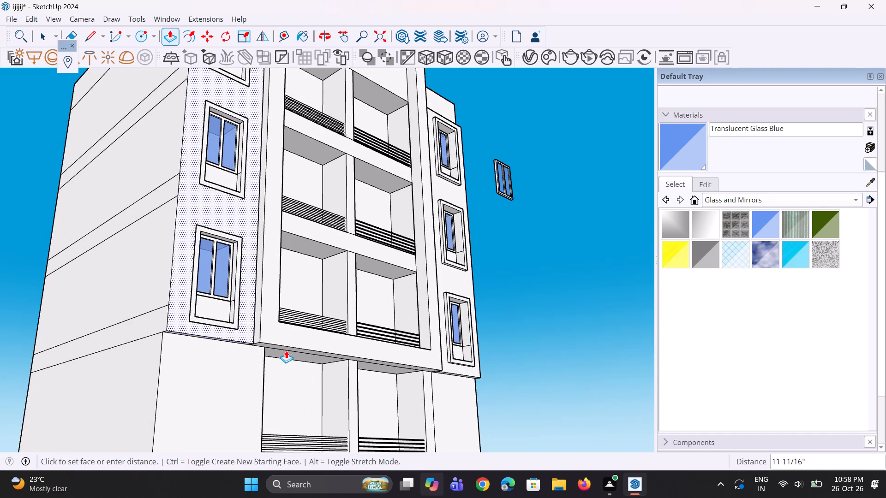
{"action": "left_click", "coordinate": [469, 372]}
Pull the lowest, middle and top left window frames outward 11 1/8" each, level with the right window frames.
{"action": "scroll", "coordinate": [204, 342], "scroll_direction": "up", "scroll_amount": 2}
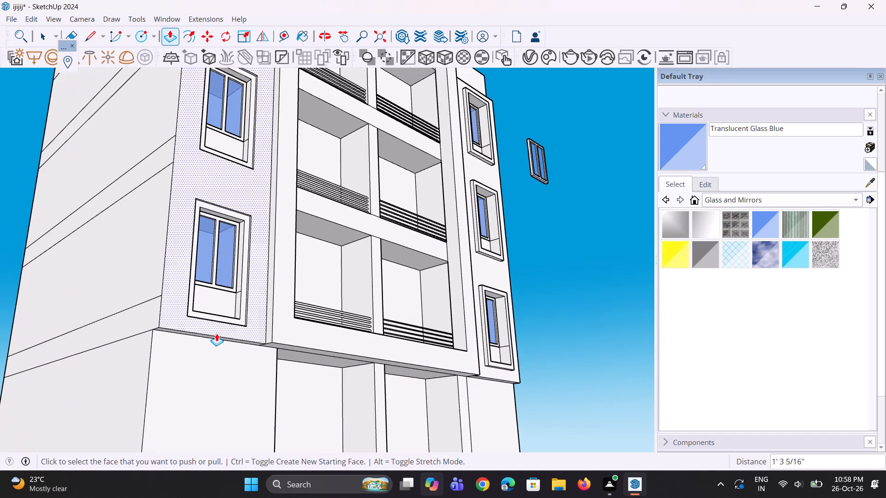
{"action": "left_click", "coordinate": [227, 320]}
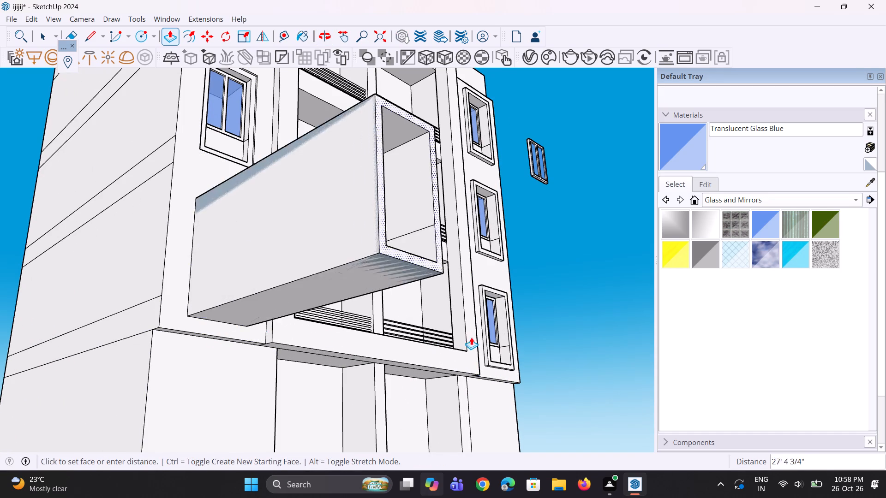
{"action": "scroll", "coordinate": [499, 353], "scroll_direction": "up", "scroll_amount": 1}
{"action": "left_click", "coordinate": [498, 368]}
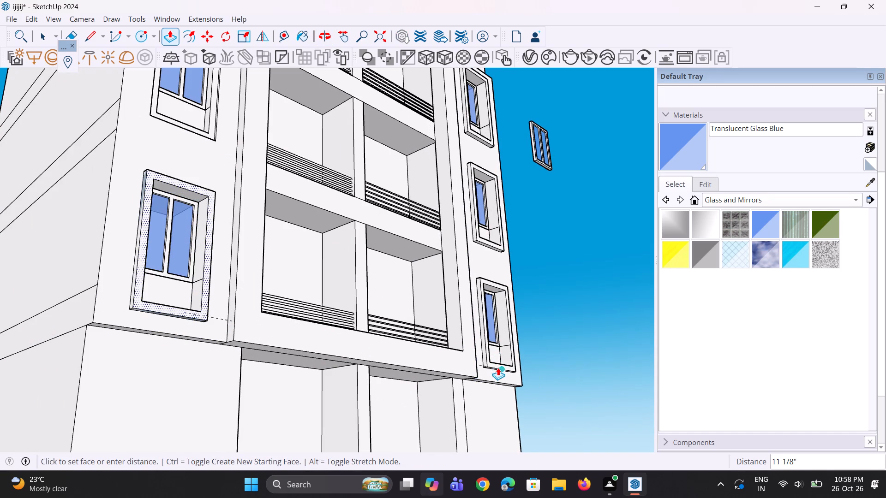
{"action": "scroll", "coordinate": [149, 168], "scroll_direction": "up", "scroll_amount": 3}
{"action": "double_click", "coordinate": [213, 120]}
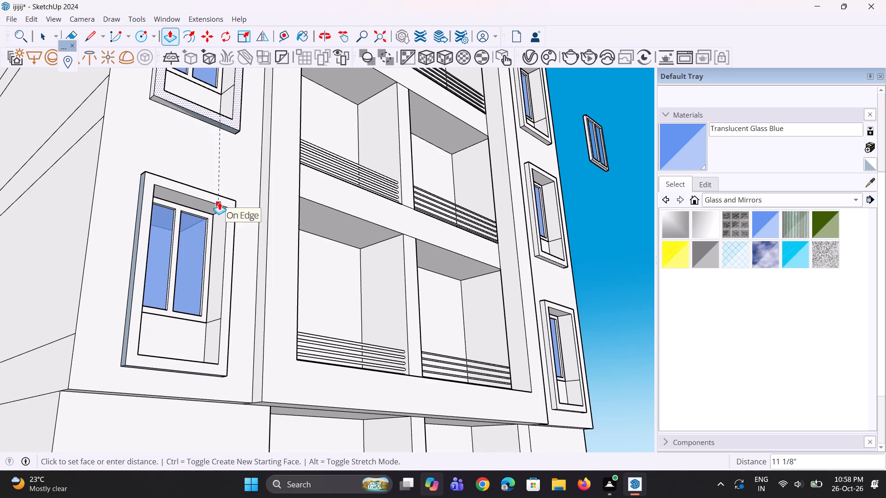
{"action": "left_click", "coordinate": [219, 202]}
{"action": "scroll", "coordinate": [218, 249], "scroll_direction": "down", "scroll_amount": 12}
{"action": "scroll", "coordinate": [204, 134], "scroll_direction": "up", "scroll_amount": 7}
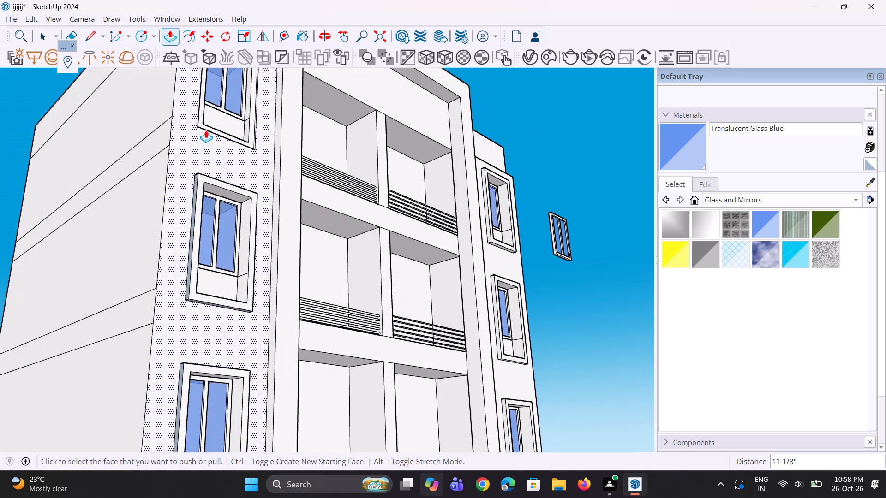
{"action": "scroll", "coordinate": [206, 130], "scroll_direction": "up", "scroll_amount": 5}
{"action": "double_click", "coordinate": [207, 128]}
Push the wall face left of and beneath the lowest balconies inward about 5 1/16".
{"action": "scroll", "coordinate": [198, 231], "scroll_direction": "down", "scroll_amount": 7}
{"action": "scroll", "coordinate": [197, 231], "scroll_direction": "up", "scroll_amount": 1}
{"action": "middle_click_drag", "start_coordinate": [197, 231], "coordinate": [167, 238]}
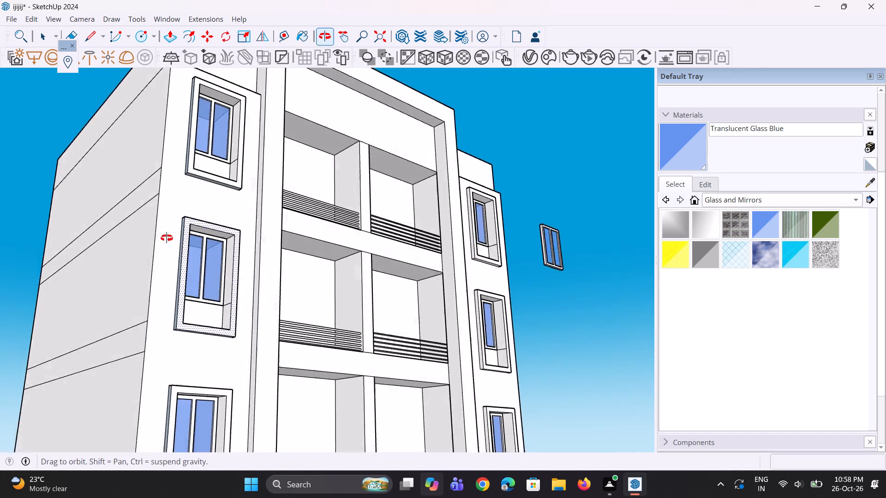
{"action": "middle_click_drag", "start_coordinate": [167, 238], "coordinate": [163, 238]}
{"action": "scroll", "coordinate": [164, 216], "scroll_direction": "down", "scroll_amount": 6}
{"action": "middle_click_drag", "start_coordinate": [173, 211], "coordinate": [137, 271]}
{"action": "scroll", "coordinate": [151, 217], "scroll_direction": "down", "scroll_amount": 7}
{"action": "scroll", "coordinate": [163, 314], "scroll_direction": "up", "scroll_amount": 1}
{"action": "middle_click_drag", "start_coordinate": [164, 321], "coordinate": [168, 255]}
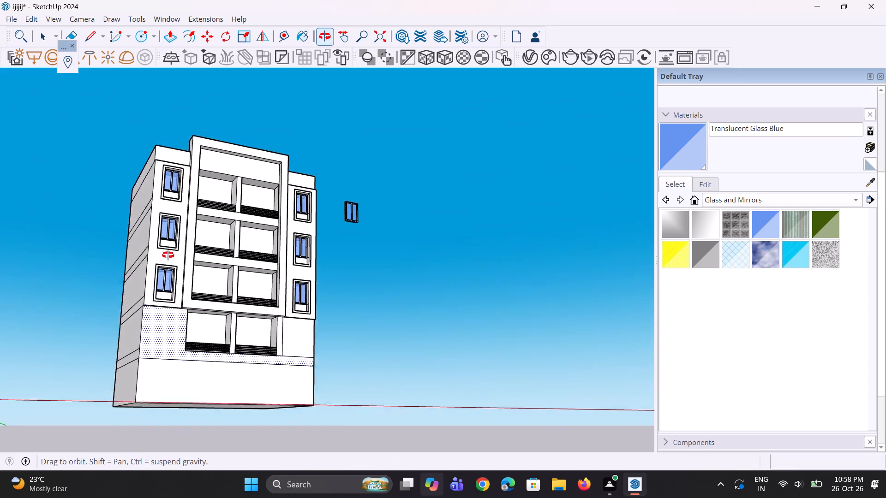
{"action": "middle_click_drag", "start_coordinate": [168, 255], "coordinate": [192, 199]}
{"action": "scroll", "coordinate": [170, 305], "scroll_direction": "up", "scroll_amount": 12}
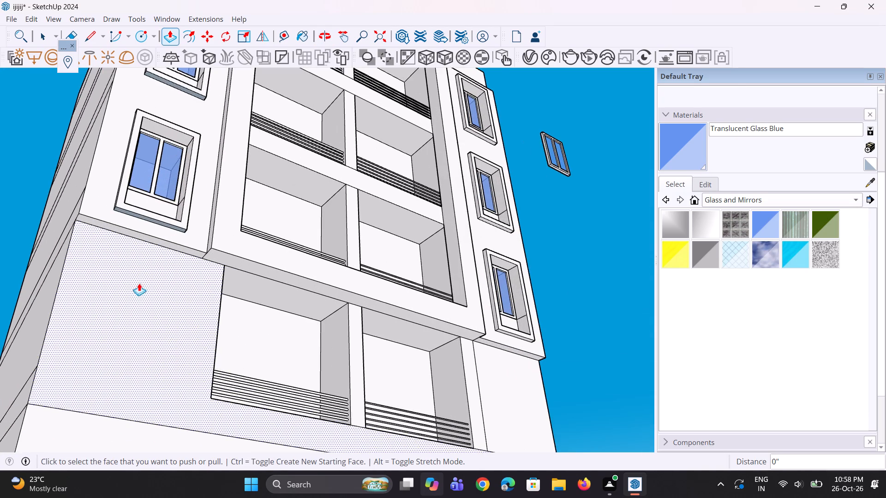
{"action": "scroll", "coordinate": [137, 286], "scroll_direction": "up", "scroll_amount": 1}
{"action": "left_click", "coordinate": [136, 290]}
{"action": "left_click", "coordinate": [134, 293]}
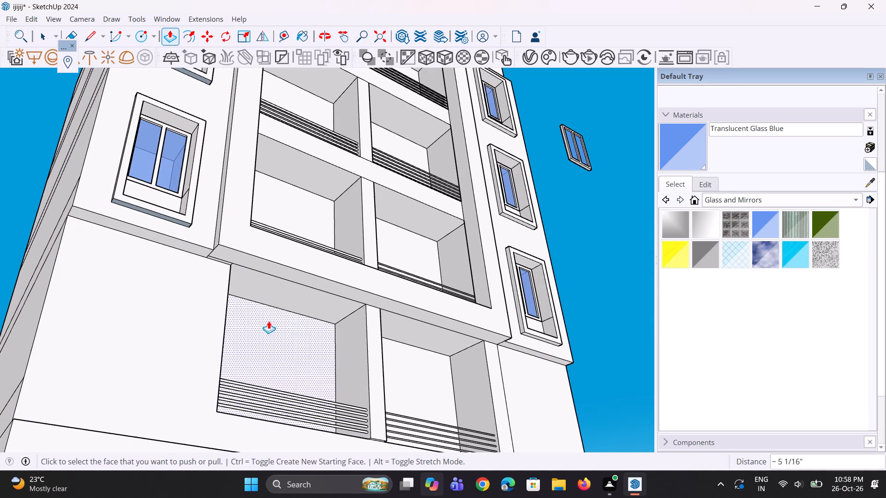
Repeat the same inward push on the right wall, the narrow strip and the centre post of the lowest balcony level.
{"action": "double_click", "coordinate": [529, 358]}
{"action": "double_click", "coordinate": [499, 380]}
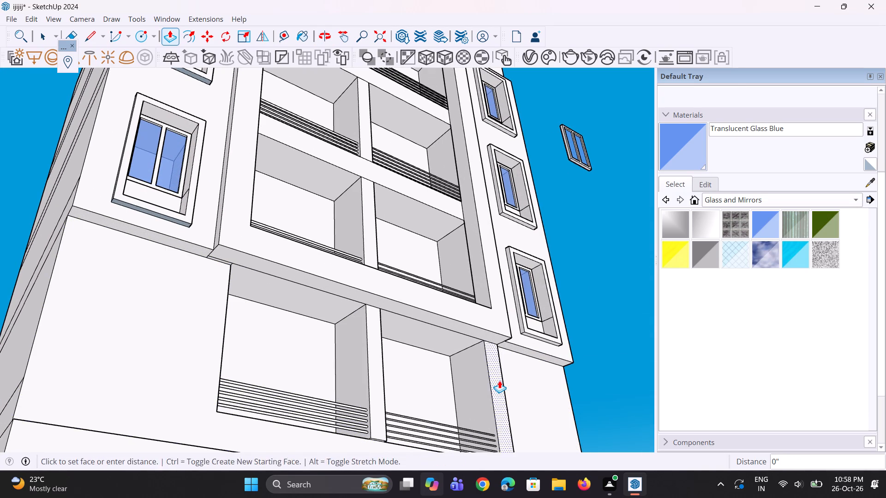
{"action": "double_click", "coordinate": [376, 379]}
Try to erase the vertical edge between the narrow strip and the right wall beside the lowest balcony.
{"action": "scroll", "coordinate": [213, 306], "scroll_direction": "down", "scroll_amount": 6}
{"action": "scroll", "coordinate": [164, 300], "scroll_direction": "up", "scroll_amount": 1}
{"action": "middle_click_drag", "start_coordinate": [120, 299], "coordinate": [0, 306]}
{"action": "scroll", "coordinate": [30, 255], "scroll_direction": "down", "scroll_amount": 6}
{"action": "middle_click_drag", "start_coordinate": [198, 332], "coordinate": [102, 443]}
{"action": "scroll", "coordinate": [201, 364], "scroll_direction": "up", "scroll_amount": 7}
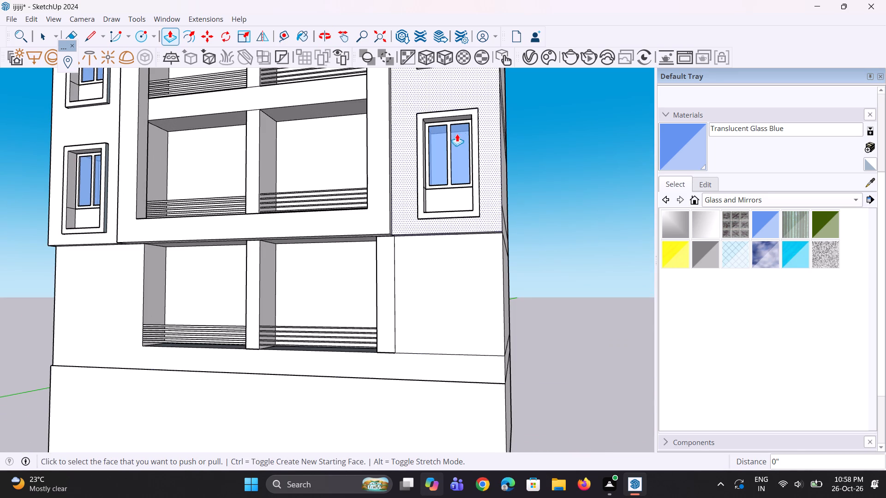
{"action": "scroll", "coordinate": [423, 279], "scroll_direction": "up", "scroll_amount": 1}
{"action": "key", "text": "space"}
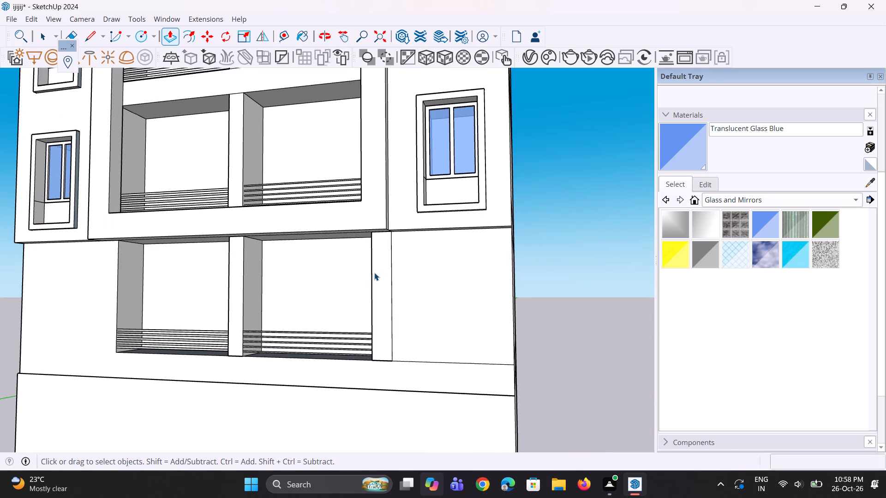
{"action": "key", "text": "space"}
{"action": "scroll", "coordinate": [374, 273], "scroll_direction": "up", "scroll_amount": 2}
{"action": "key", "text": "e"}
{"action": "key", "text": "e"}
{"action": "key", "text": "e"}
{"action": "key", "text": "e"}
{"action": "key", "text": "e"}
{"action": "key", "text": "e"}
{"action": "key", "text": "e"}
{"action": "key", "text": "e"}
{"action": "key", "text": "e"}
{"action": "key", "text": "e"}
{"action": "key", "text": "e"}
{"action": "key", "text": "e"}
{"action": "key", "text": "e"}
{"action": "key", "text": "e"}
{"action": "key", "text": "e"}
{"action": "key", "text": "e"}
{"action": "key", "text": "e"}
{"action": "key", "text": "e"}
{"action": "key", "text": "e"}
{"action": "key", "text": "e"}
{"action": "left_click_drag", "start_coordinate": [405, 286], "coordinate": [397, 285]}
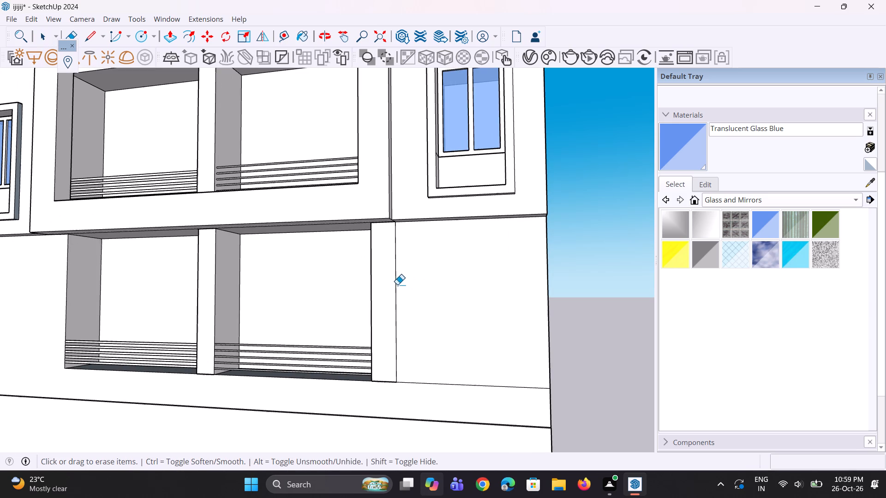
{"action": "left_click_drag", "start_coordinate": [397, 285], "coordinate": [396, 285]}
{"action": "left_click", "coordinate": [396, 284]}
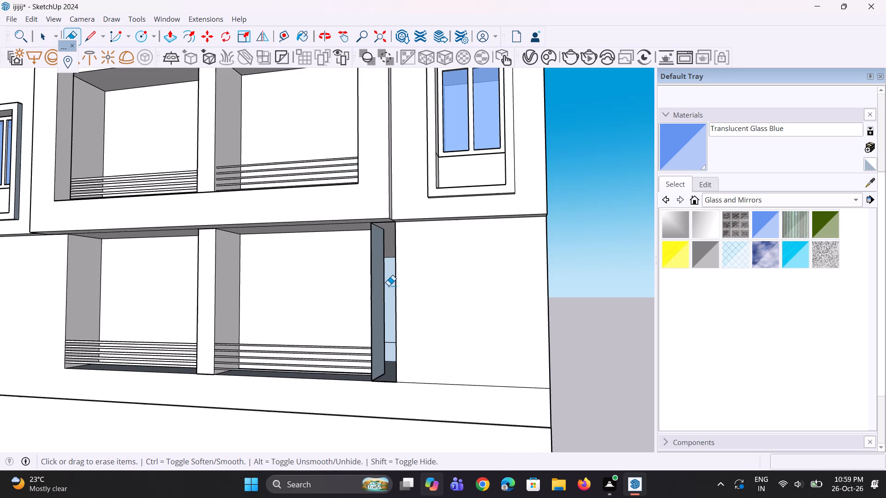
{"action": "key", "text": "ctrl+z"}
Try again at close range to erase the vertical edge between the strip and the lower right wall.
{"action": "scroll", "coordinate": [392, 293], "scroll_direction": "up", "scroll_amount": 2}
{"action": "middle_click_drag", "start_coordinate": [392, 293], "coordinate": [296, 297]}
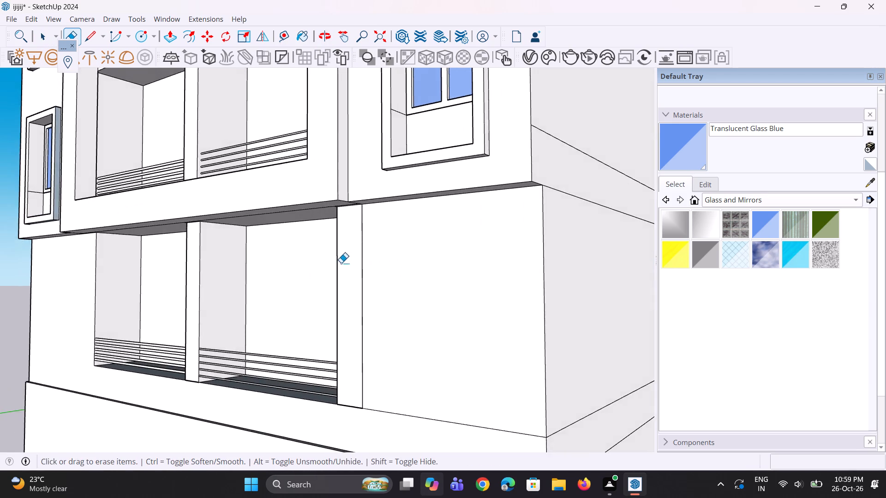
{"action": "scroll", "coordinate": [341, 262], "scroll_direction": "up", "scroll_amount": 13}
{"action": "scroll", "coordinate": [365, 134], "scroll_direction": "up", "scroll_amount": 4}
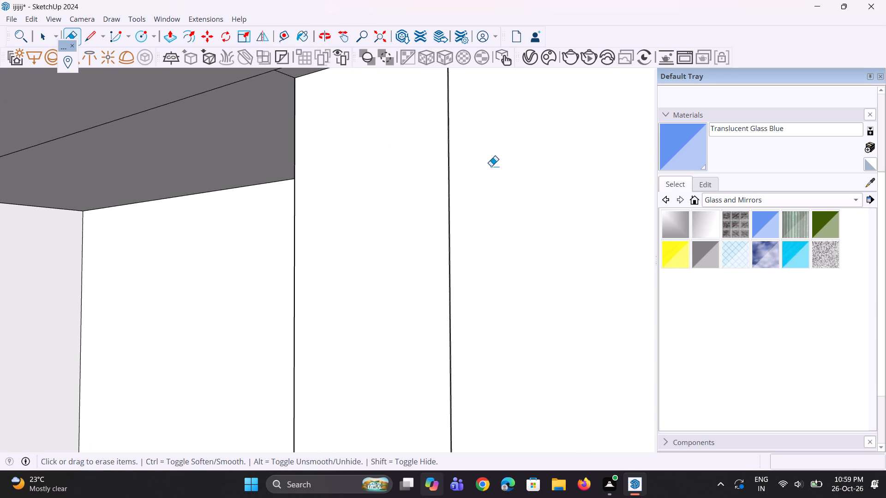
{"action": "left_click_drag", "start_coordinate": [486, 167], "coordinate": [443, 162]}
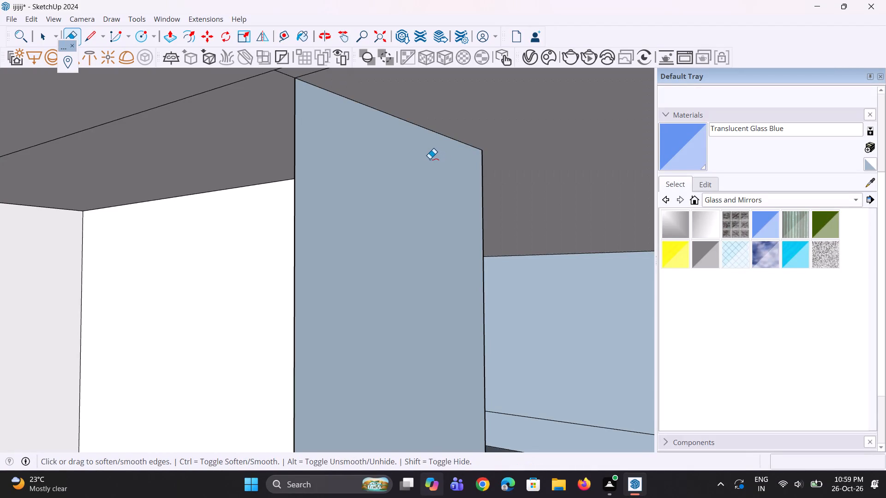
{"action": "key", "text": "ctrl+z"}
Use Push/Pull to bring the narrow strip beside the lowest right balcony level with the adjoining wall, about 3/16".
{"action": "scroll", "coordinate": [372, 169], "scroll_direction": "down", "scroll_amount": 6}
{"action": "middle_click_drag", "start_coordinate": [346, 172], "coordinate": [345, 230]}
{"action": "scroll", "coordinate": [287, 191], "scroll_direction": "down", "scroll_amount": 6}
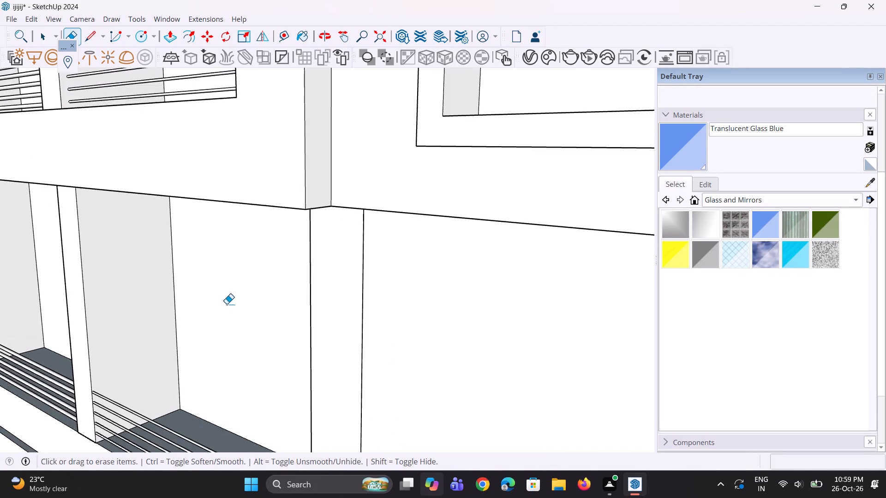
{"action": "middle_click_drag", "start_coordinate": [226, 310], "coordinate": [314, 254]}
{"action": "scroll", "coordinate": [252, 198], "scroll_direction": "down", "scroll_amount": 11}
{"action": "middle_click_drag", "start_coordinate": [297, 257], "coordinate": [227, 294]}
{"action": "scroll", "coordinate": [323, 293], "scroll_direction": "up", "scroll_amount": 2}
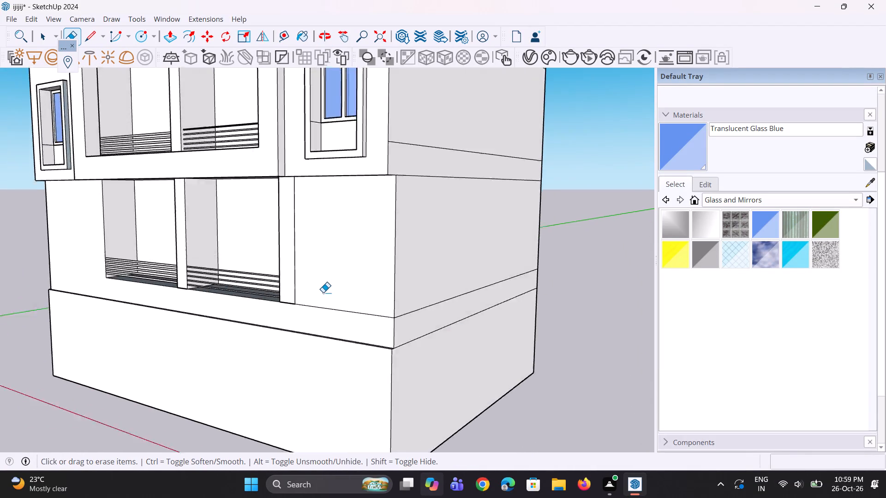
{"action": "scroll", "coordinate": [323, 292], "scroll_direction": "up", "scroll_amount": 5}
{"action": "key", "text": "p"}
{"action": "left_click", "coordinate": [268, 262]}
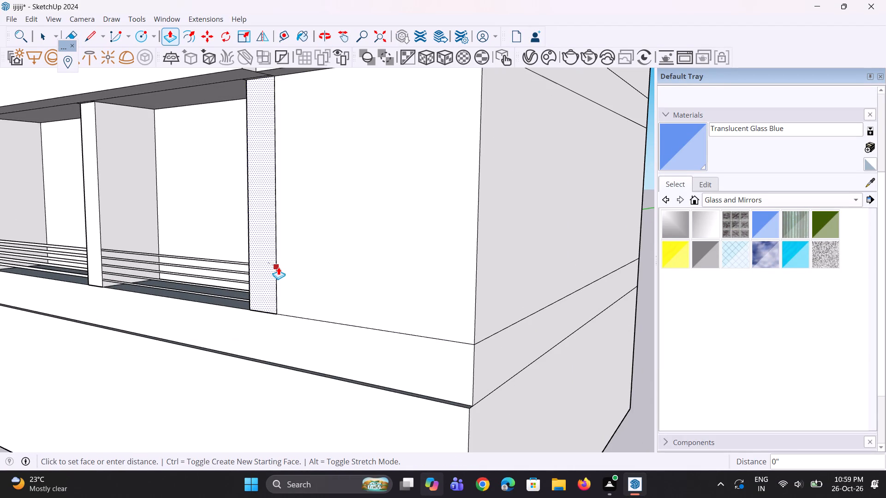
{"action": "left_click", "coordinate": [288, 270]}
{"action": "scroll", "coordinate": [281, 270], "scroll_direction": "up", "scroll_amount": 7}
{"action": "left_click", "coordinate": [251, 284]}
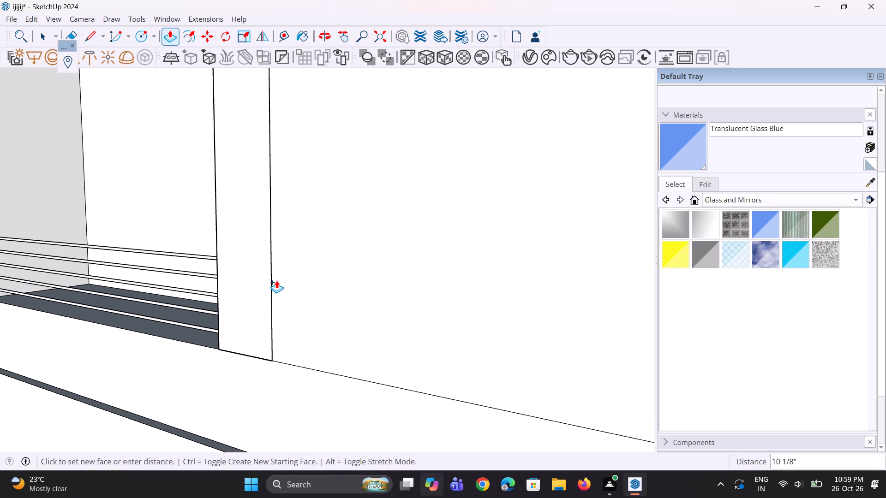
{"action": "left_click", "coordinate": [282, 279]}
{"action": "left_click", "coordinate": [274, 285]}
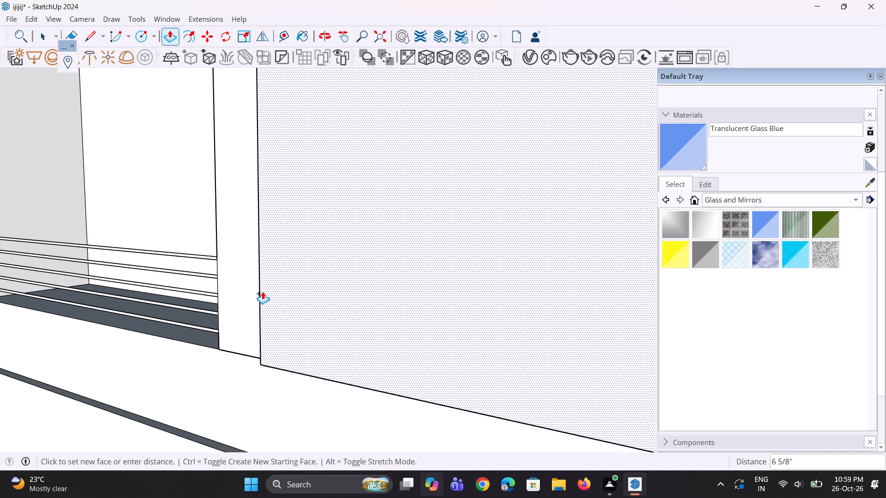
{"action": "key", "text": "Escape"}
{"action": "left_click", "coordinate": [243, 295]}
{"action": "left_click", "coordinate": [285, 272]}
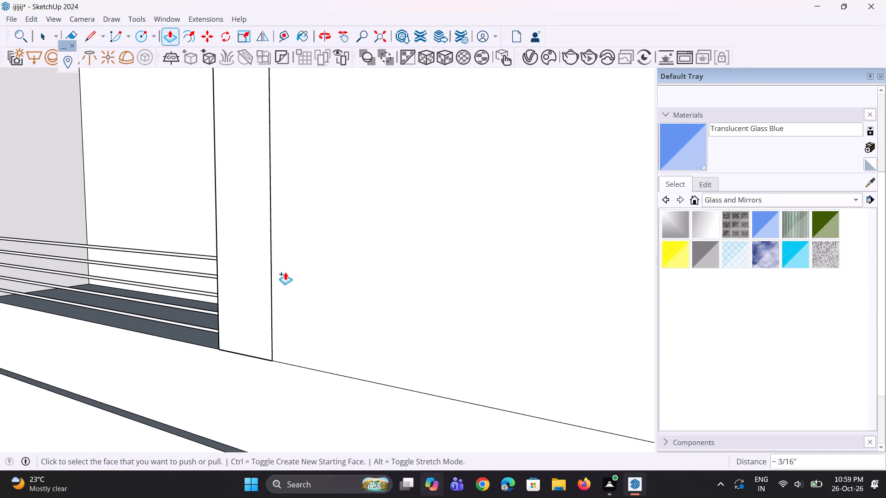
Erase the vertical edge between the strip and the lower right wall to merge them into one face.
{"action": "scroll", "coordinate": [270, 288], "scroll_direction": "up", "scroll_amount": 2}
{"action": "key", "text": "e"}
{"action": "left_click_drag", "start_coordinate": [284, 281], "coordinate": [267, 273]}
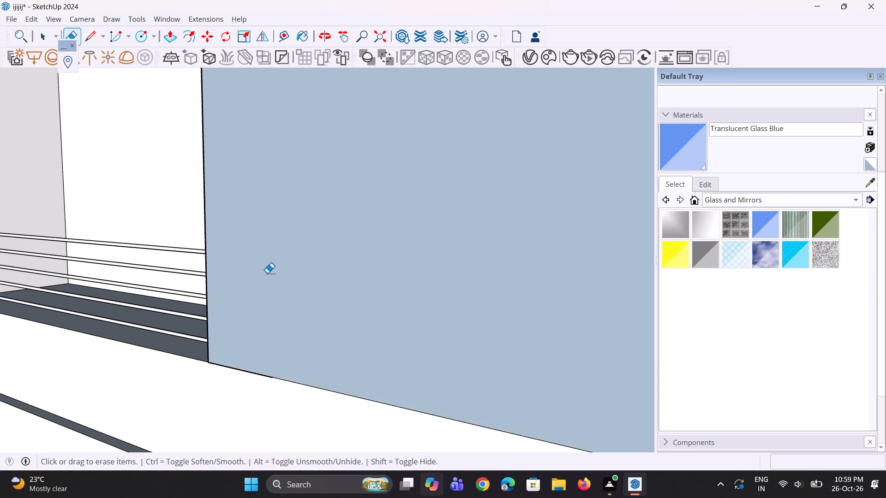
Erase the two closely spaced vertical edges where the lowest right balcony opening meets the right wall's front face.
{"action": "scroll", "coordinate": [258, 277], "scroll_direction": "down", "scroll_amount": 12}
{"action": "middle_click_drag", "start_coordinate": [254, 279], "coordinate": [443, 244]}
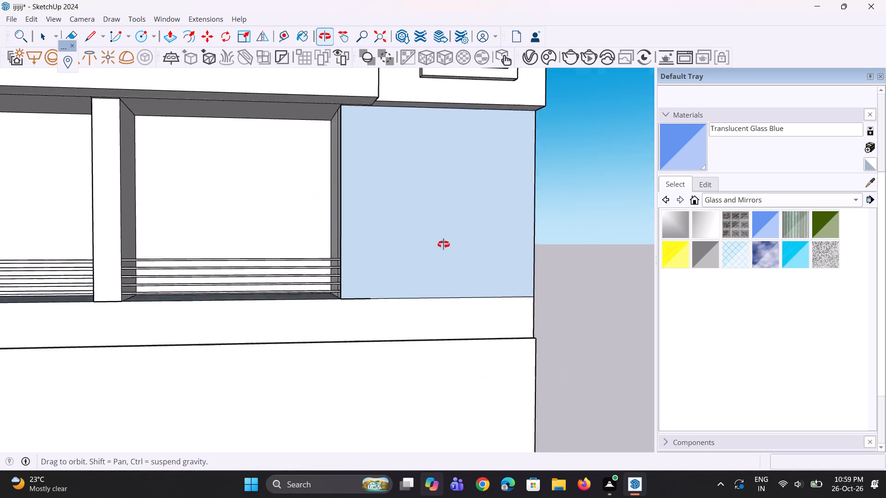
{"action": "middle_click_drag", "start_coordinate": [443, 244], "coordinate": [500, 202]}
{"action": "scroll", "coordinate": [500, 207], "scroll_direction": "up", "scroll_amount": 1}
{"action": "scroll", "coordinate": [396, 98], "scroll_direction": "up", "scroll_amount": 10}
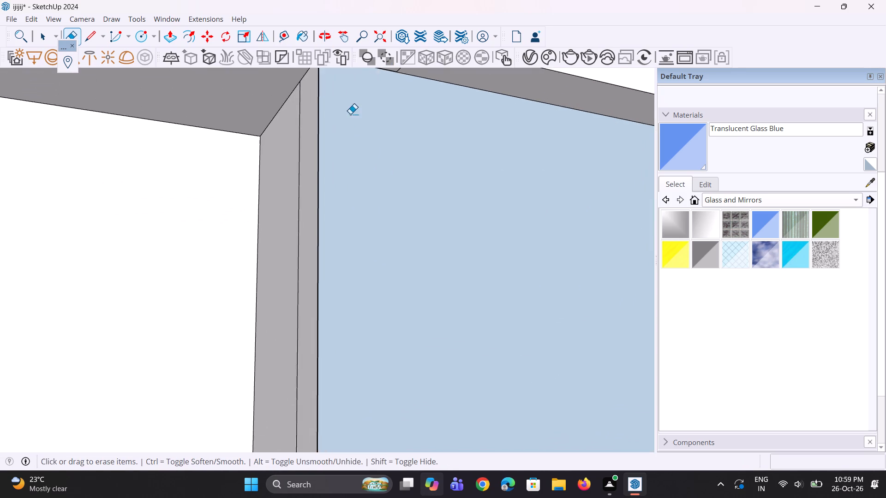
{"action": "middle_click_drag", "start_coordinate": [350, 114], "coordinate": [494, 166]}
{"action": "scroll", "coordinate": [422, 130], "scroll_direction": "up", "scroll_amount": 12}
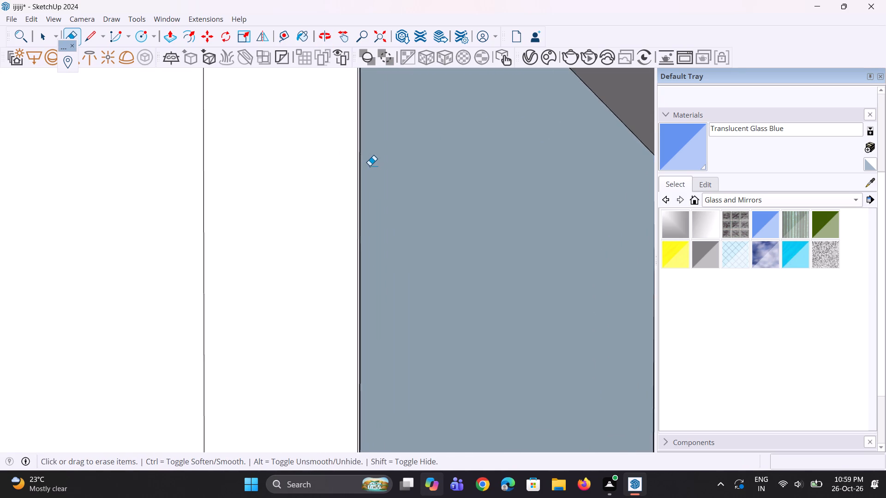
{"action": "scroll", "coordinate": [370, 166], "scroll_direction": "up", "scroll_amount": 14}
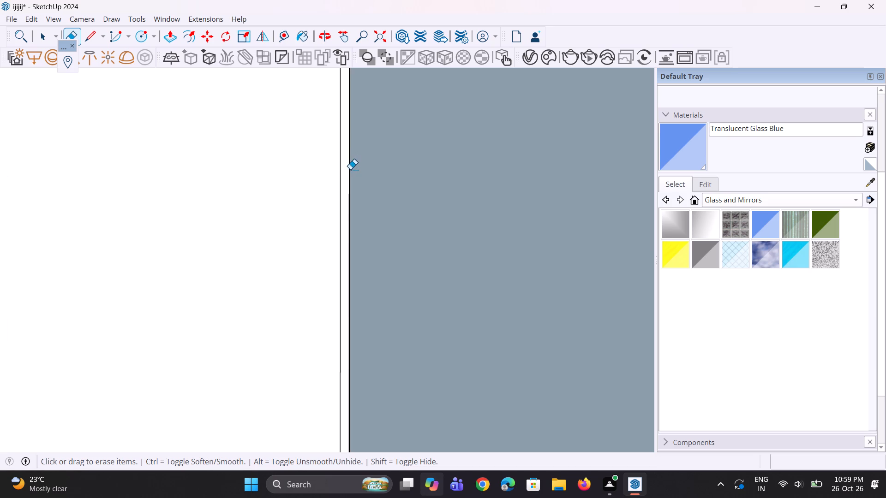
{"action": "left_click", "coordinate": [351, 169]}
{"action": "left_click", "coordinate": [341, 164]}
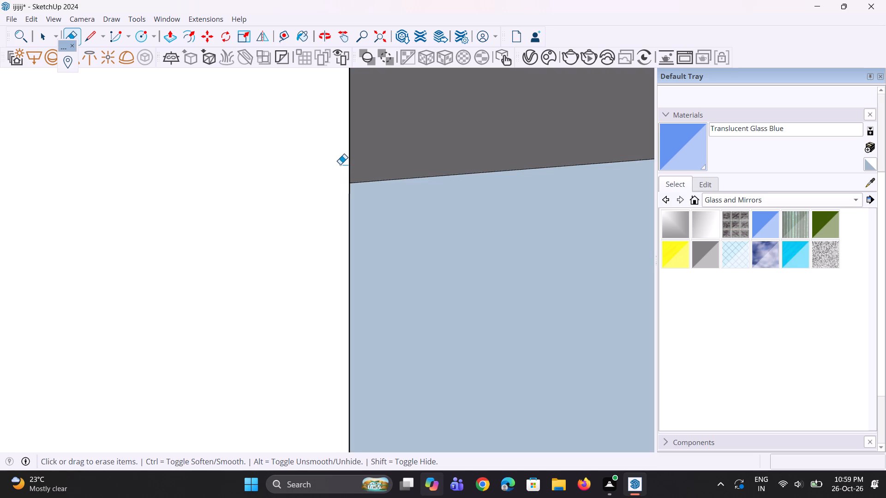
Erase one of the closely spaced parallel edges on the soffit beside the lowest right pillar.
{"action": "scroll", "coordinate": [338, 166], "scroll_direction": "down", "scroll_amount": 13}
{"action": "middle_click_drag", "start_coordinate": [326, 170], "coordinate": [205, 173]}
{"action": "scroll", "coordinate": [210, 154], "scroll_direction": "down", "scroll_amount": 12}
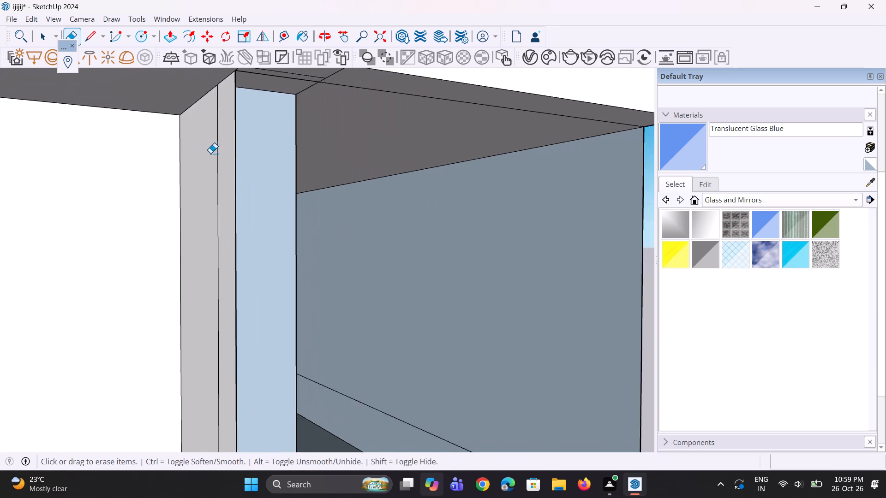
{"action": "scroll", "coordinate": [210, 153], "scroll_direction": "down", "scroll_amount": 8}
{"action": "scroll", "coordinate": [271, 162], "scroll_direction": "up", "scroll_amount": 1}
{"action": "middle_click_drag", "start_coordinate": [271, 162], "coordinate": [158, 205]}
{"action": "scroll", "coordinate": [173, 166], "scroll_direction": "down", "scroll_amount": 6}
{"action": "scroll", "coordinate": [192, 176], "scroll_direction": "up", "scroll_amount": 1}
{"action": "middle_click_drag", "start_coordinate": [192, 176], "coordinate": [160, 121]}
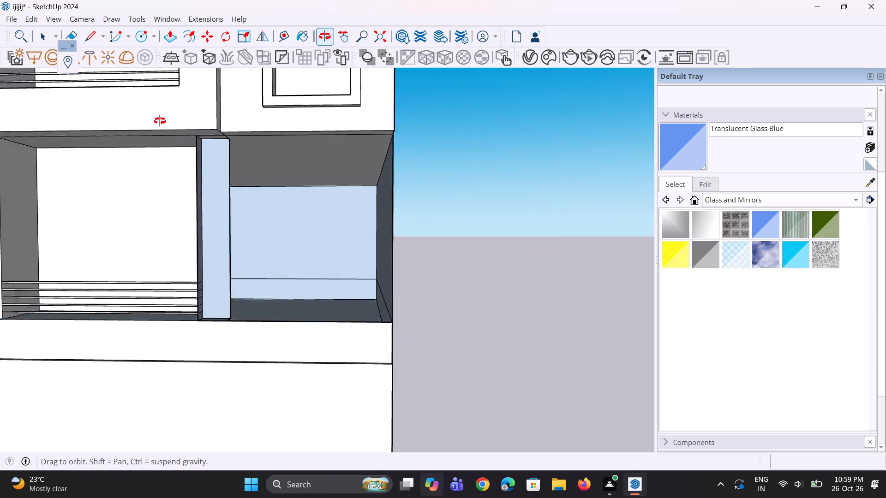
{"action": "middle_click_drag", "start_coordinate": [160, 121], "coordinate": [418, 77]}
{"action": "scroll", "coordinate": [418, 77], "scroll_direction": "up", "scroll_amount": 10}
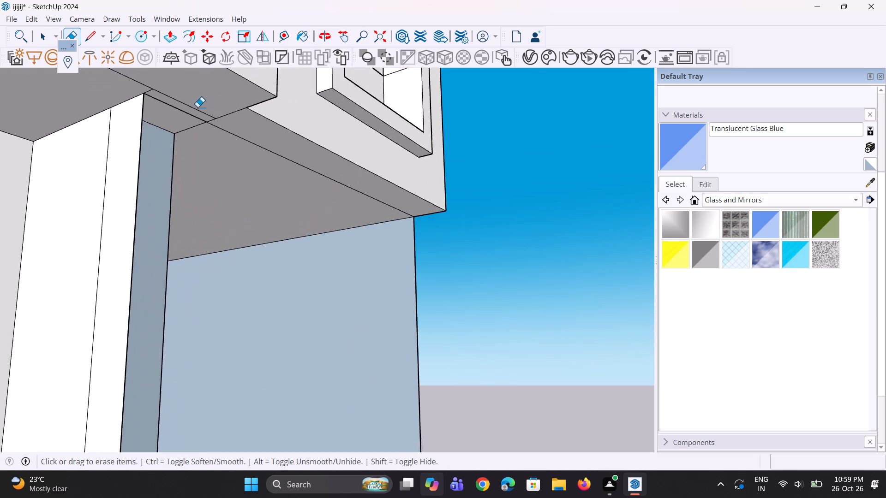
{"action": "scroll", "coordinate": [198, 107], "scroll_direction": "up", "scroll_amount": 20}
{"action": "scroll", "coordinate": [198, 107], "scroll_direction": "up", "scroll_amount": 4}
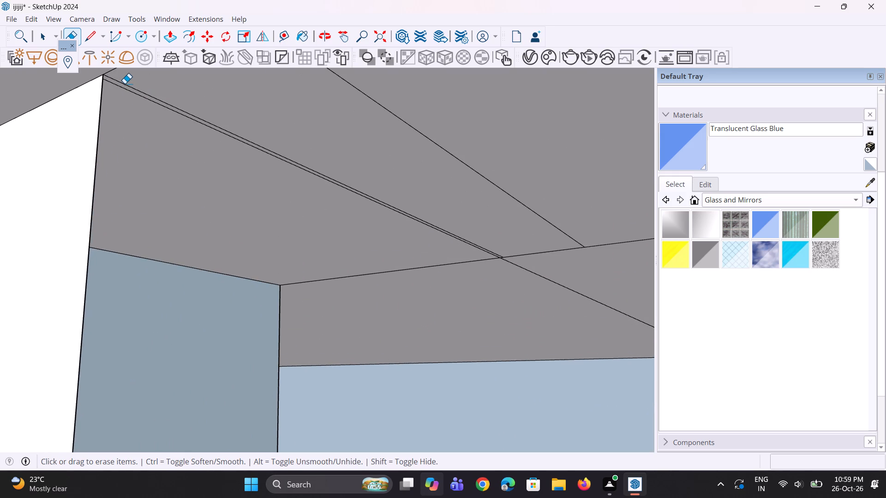
{"action": "scroll", "coordinate": [122, 86], "scroll_direction": "up", "scroll_amount": 4}
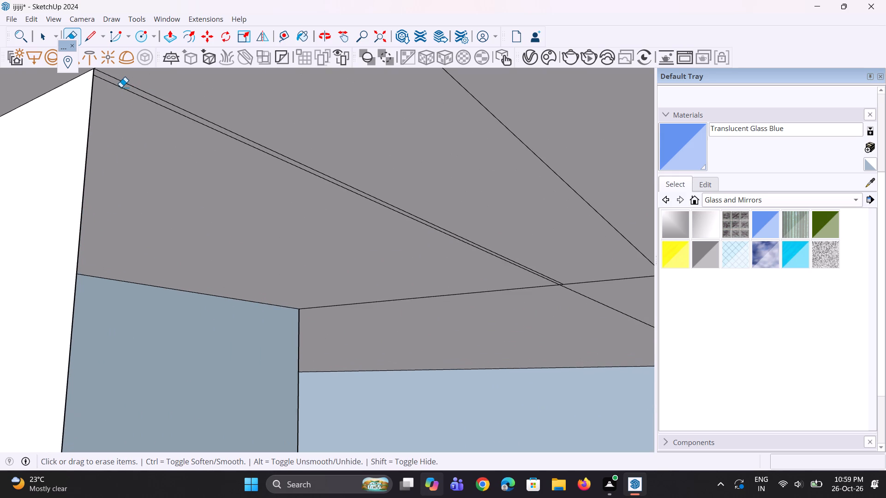
{"action": "left_click", "coordinate": [121, 87]}
Erase the duplicate soffit edge above the lowest right pillar and the short leftover edges at its corner.
{"action": "scroll", "coordinate": [117, 95], "scroll_direction": "down", "scroll_amount": 7}
{"action": "scroll", "coordinate": [139, 104], "scroll_direction": "up", "scroll_amount": 1}
{"action": "middle_click_drag", "start_coordinate": [139, 105], "coordinate": [115, 138]}
{"action": "scroll", "coordinate": [95, 138], "scroll_direction": "down", "scroll_amount": 7}
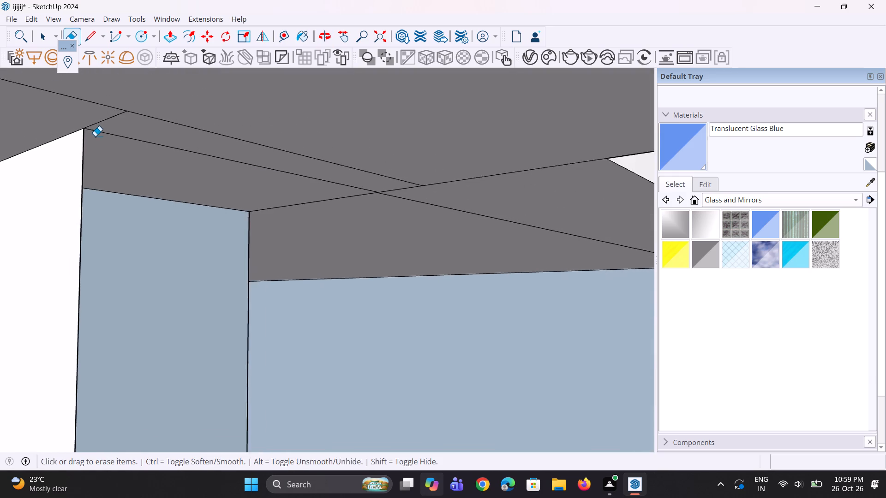
{"action": "scroll", "coordinate": [95, 136], "scroll_direction": "up", "scroll_amount": 1}
{"action": "middle_click_drag", "start_coordinate": [95, 136], "coordinate": [64, 118]}
{"action": "scroll", "coordinate": [54, 100], "scroll_direction": "down", "scroll_amount": 7}
{"action": "scroll", "coordinate": [62, 91], "scroll_direction": "down", "scroll_amount": 14}
{"action": "middle_click_drag", "start_coordinate": [159, 152], "coordinate": [96, 189]}
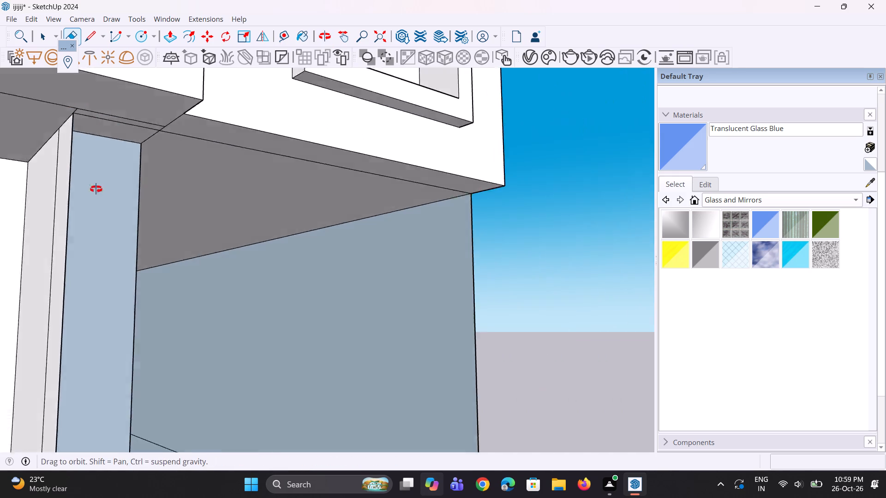
{"action": "middle_click_drag", "start_coordinate": [96, 189], "coordinate": [61, 199]}
{"action": "scroll", "coordinate": [46, 162], "scroll_direction": "down", "scroll_amount": 6}
{"action": "scroll", "coordinate": [58, 187], "scroll_direction": "up", "scroll_amount": 1}
{"action": "middle_click_drag", "start_coordinate": [58, 191], "coordinate": [55, 220]}
{"action": "scroll", "coordinate": [55, 218], "scroll_direction": "down", "scroll_amount": 6}
{"action": "scroll", "coordinate": [53, 277], "scroll_direction": "up", "scroll_amount": 2}
{"action": "middle_click_drag", "start_coordinate": [52, 278], "coordinate": [66, 166]}
{"action": "scroll", "coordinate": [66, 166], "scroll_direction": "up", "scroll_amount": 8}
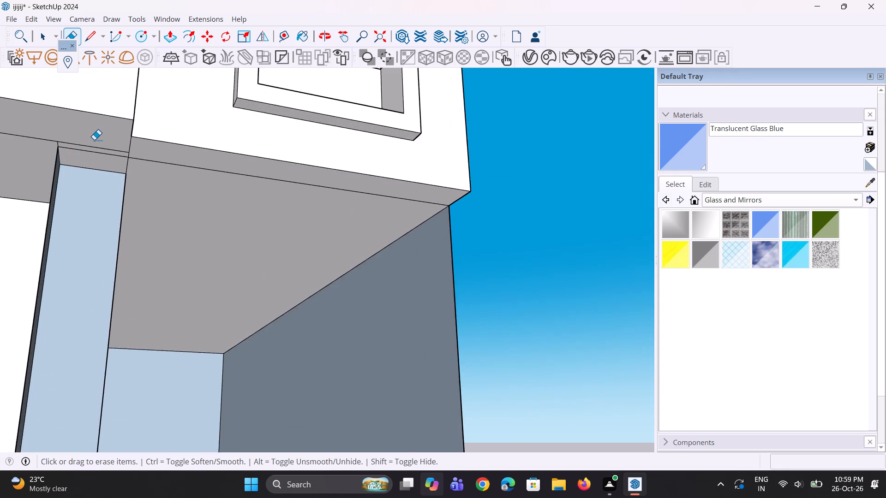
{"action": "scroll", "coordinate": [94, 140], "scroll_direction": "up", "scroll_amount": 2}
{"action": "left_click", "coordinate": [87, 149]}
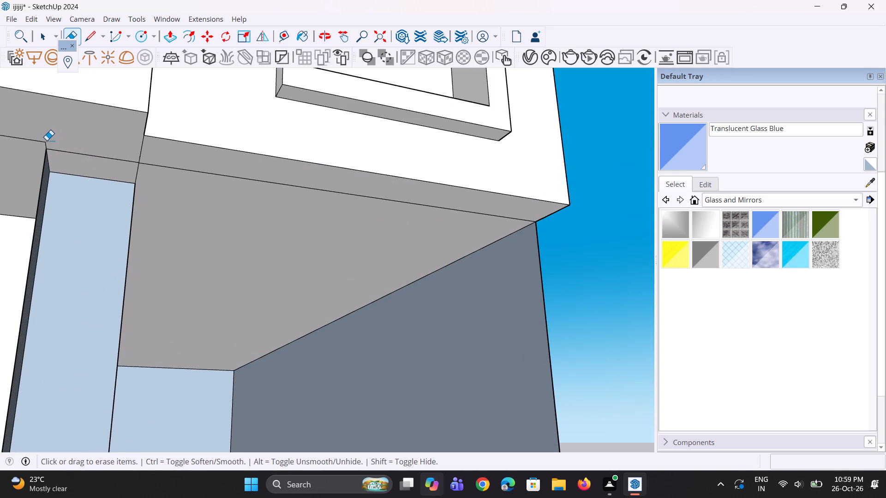
{"action": "left_click", "coordinate": [44, 142]}
Draw a thin rectangle along the soffit from the lowest right pillar's front corner to the outer corner of the side wall.
{"action": "scroll", "coordinate": [41, 138], "scroll_direction": "down", "scroll_amount": 3}
{"action": "key", "text": "r"}
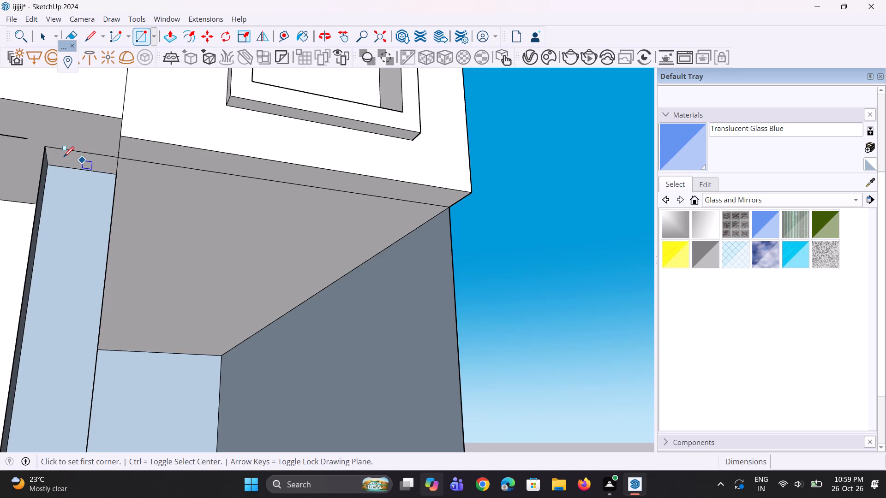
{"action": "left_click", "coordinate": [46, 145]}
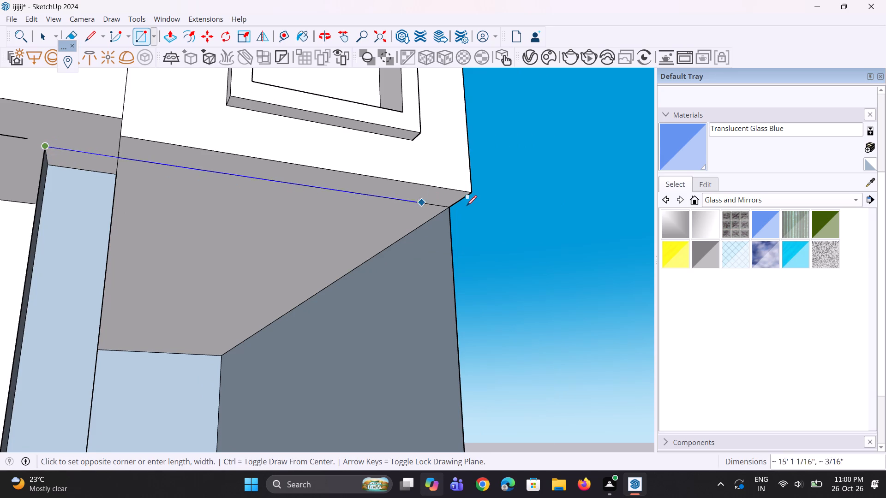
{"action": "left_click", "coordinate": [450, 209]}
Erase the duplicate parallel edge on the soffit directly above the lowest right pillar.
{"action": "scroll", "coordinate": [454, 234], "scroll_direction": "down", "scroll_amount": 3}
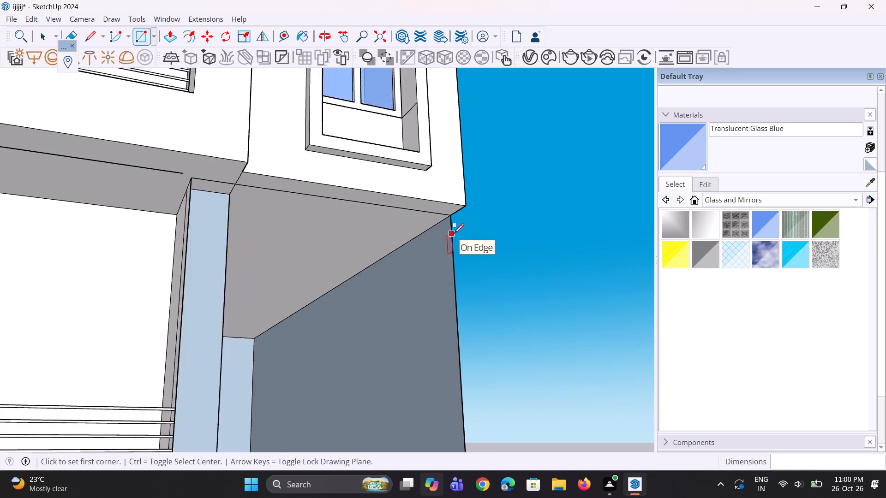
{"action": "scroll", "coordinate": [454, 234], "scroll_direction": "down", "scroll_amount": 2}
{"action": "scroll", "coordinate": [463, 387], "scroll_direction": "up", "scroll_amount": 3}
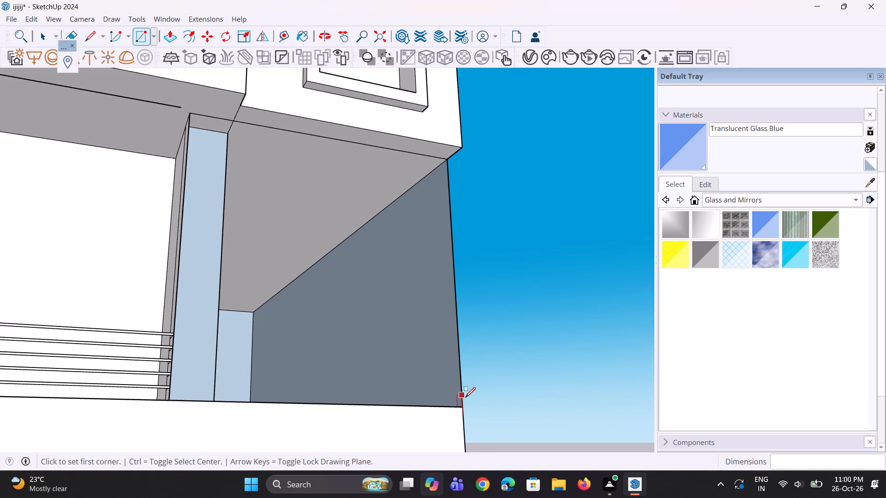
{"action": "scroll", "coordinate": [224, 141], "scroll_direction": "up", "scroll_amount": 2}
{"action": "scroll", "coordinate": [198, 113], "scroll_direction": "up", "scroll_amount": 3}
{"action": "middle_click_drag", "start_coordinate": [184, 119], "coordinate": [166, 126]}
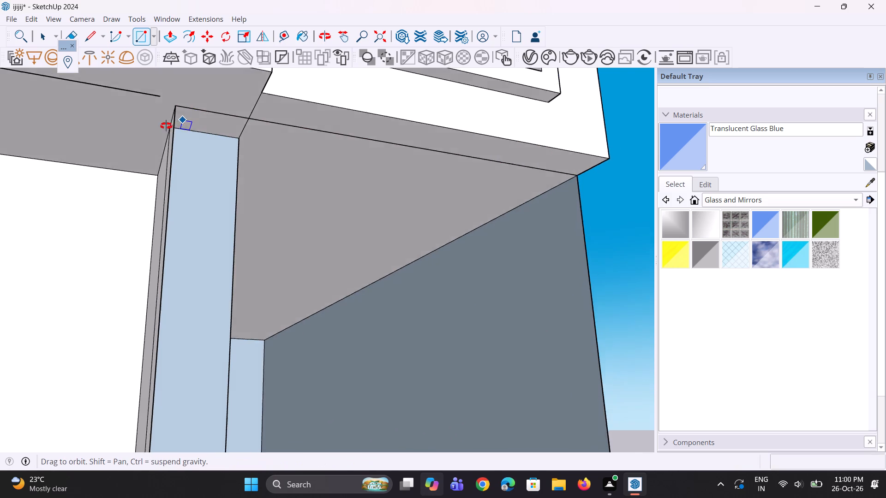
{"action": "middle_click_drag", "start_coordinate": [166, 126], "coordinate": [4, 108]}
{"action": "scroll", "coordinate": [104, 155], "scroll_direction": "up", "scroll_amount": 3}
{"action": "scroll", "coordinate": [196, 165], "scroll_direction": "up", "scroll_amount": 3}
{"action": "middle_click_drag", "start_coordinate": [189, 197], "coordinate": [156, 207]}
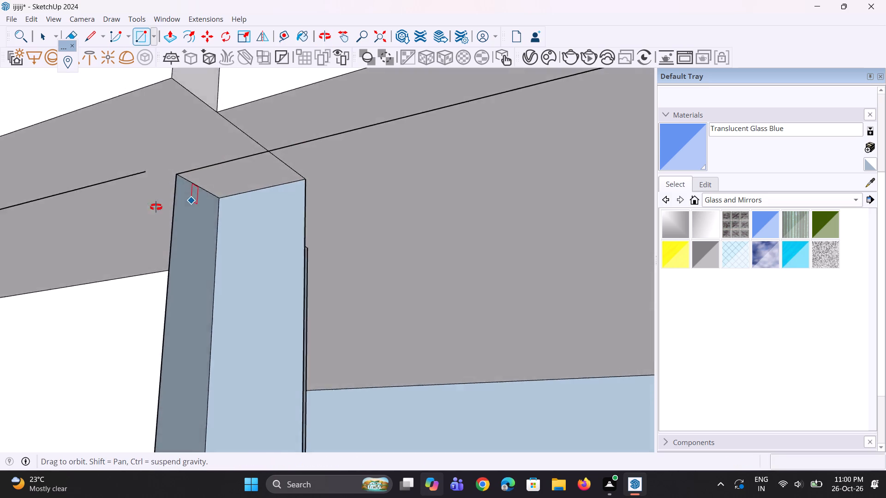
{"action": "middle_click_drag", "start_coordinate": [156, 207], "coordinate": [125, 200]}
{"action": "scroll", "coordinate": [157, 197], "scroll_direction": "up", "scroll_amount": 20}
{"action": "scroll", "coordinate": [157, 197], "scroll_direction": "up", "scroll_amount": 2}
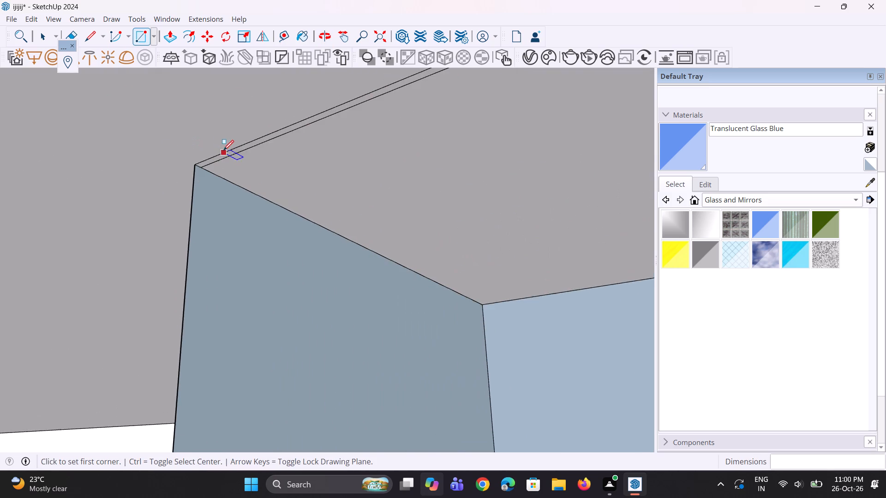
{"action": "scroll", "coordinate": [223, 150], "scroll_direction": "up", "scroll_amount": 5}
{"action": "key", "text": "e"}
{"action": "left_click", "coordinate": [246, 147]}
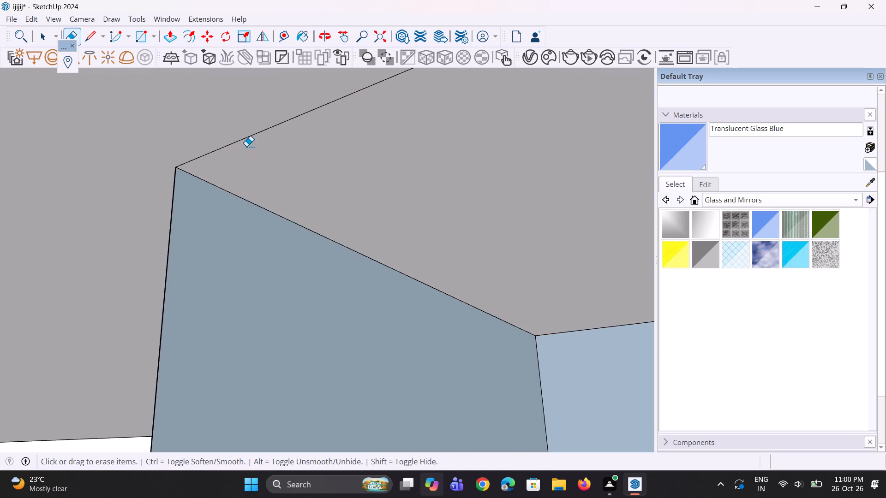
Erase the remaining duplicate soffit edge between the lowest right pillar and the outer side wall.
{"action": "scroll", "coordinate": [161, 191], "scroll_direction": "down", "scroll_amount": 13}
{"action": "scroll", "coordinate": [198, 172], "scroll_direction": "down", "scroll_amount": 12}
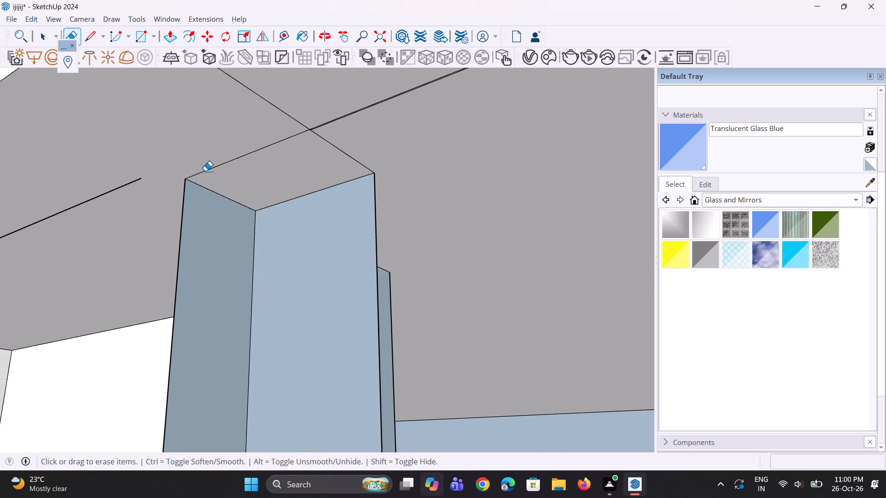
{"action": "scroll", "coordinate": [377, 115], "scroll_direction": "up", "scroll_amount": 13}
{"action": "scroll", "coordinate": [278, 137], "scroll_direction": "up", "scroll_amount": 7}
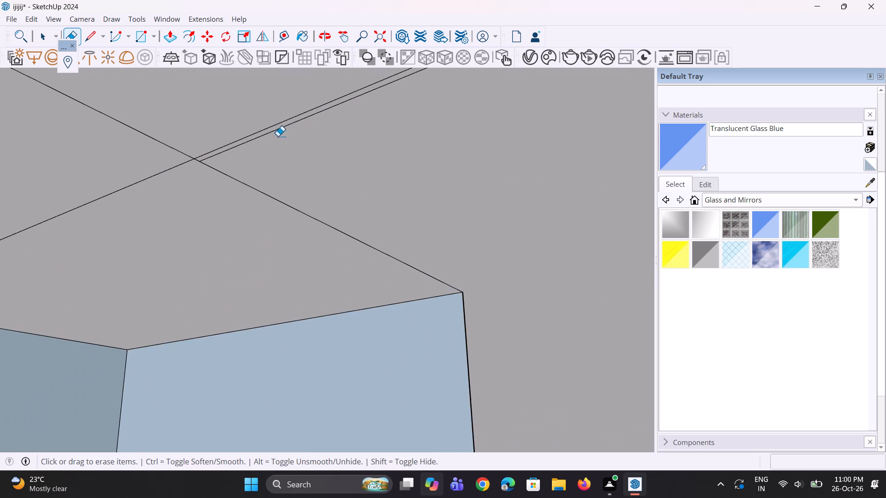
{"action": "left_click", "coordinate": [281, 129]}
Examine the soffit edges, the pillar and the open recess of the lowest right bay from several angles.
{"action": "scroll", "coordinate": [208, 188], "scroll_direction": "down", "scroll_amount": 5}
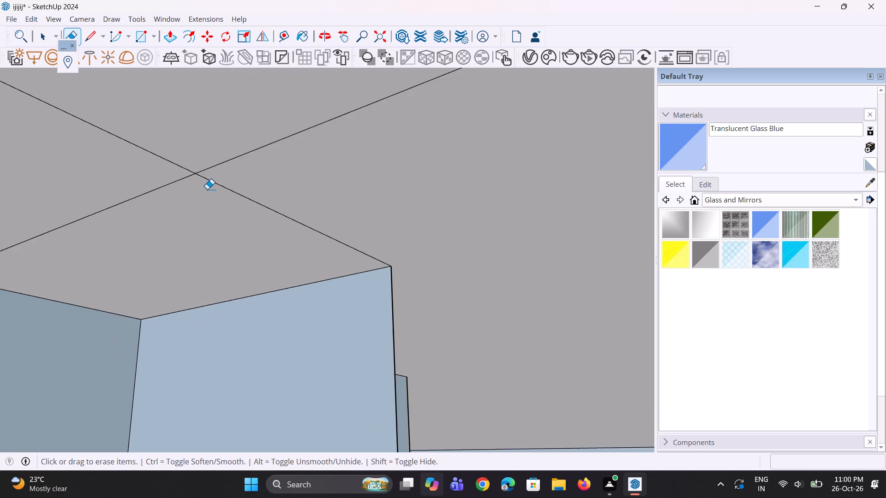
{"action": "scroll", "coordinate": [207, 189], "scroll_direction": "down", "scroll_amount": 20}
{"action": "scroll", "coordinate": [207, 189], "scroll_direction": "down", "scroll_amount": 10}
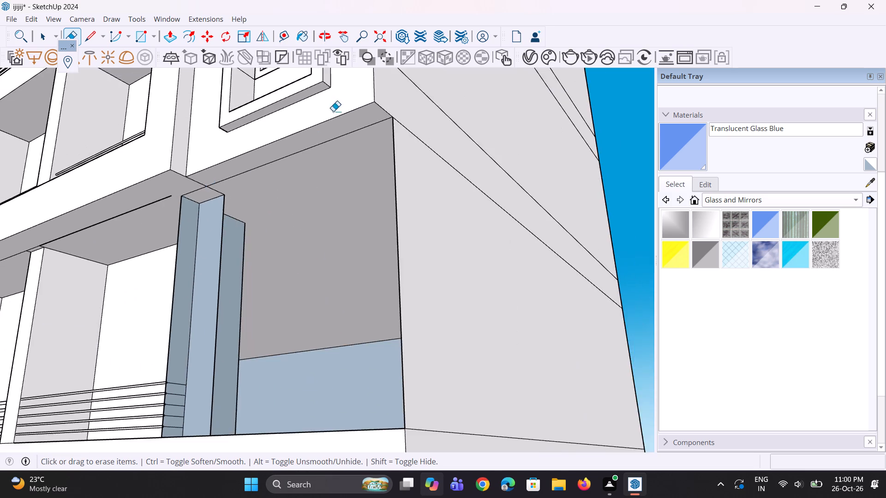
{"action": "scroll", "coordinate": [343, 96], "scroll_direction": "up", "scroll_amount": 20}
{"action": "scroll", "coordinate": [442, 119], "scroll_direction": "up", "scroll_amount": 14}
{"action": "middle_click_drag", "start_coordinate": [427, 121], "coordinate": [390, 163]}
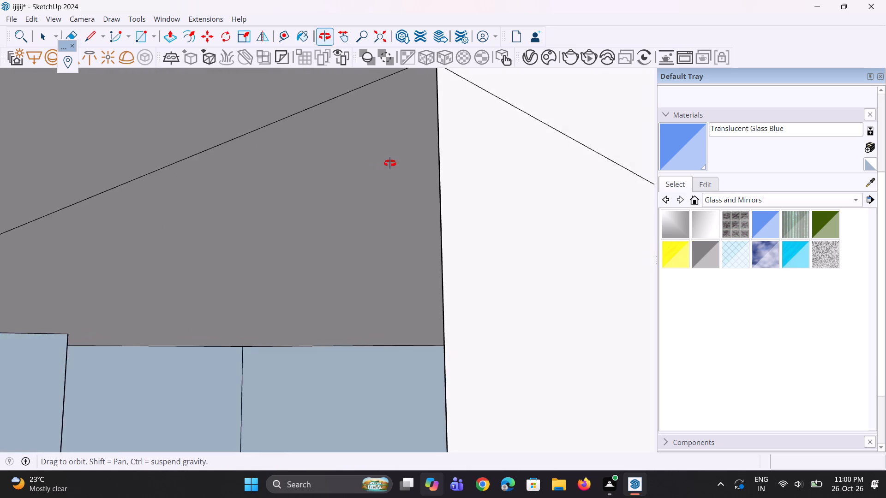
{"action": "middle_click_drag", "start_coordinate": [390, 163], "coordinate": [839, 163]}
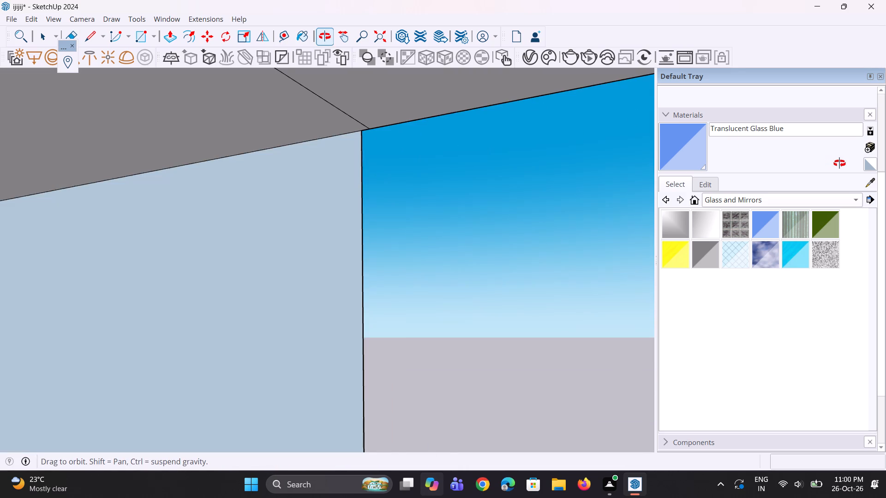
{"action": "middle_click_drag", "start_coordinate": [839, 163], "coordinate": [275, 133]}
{"action": "scroll", "coordinate": [323, 121], "scroll_direction": "down", "scroll_amount": 7}
{"action": "scroll", "coordinate": [260, 169], "scroll_direction": "down", "scroll_amount": 7}
{"action": "middle_click_drag", "start_coordinate": [52, 210], "coordinate": [510, 196]}
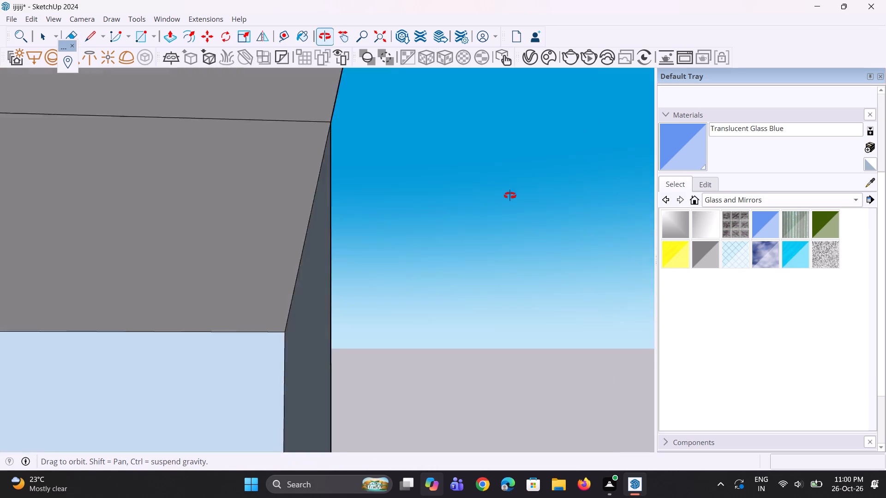
{"action": "middle_click_drag", "start_coordinate": [510, 196], "coordinate": [523, 172]}
{"action": "scroll", "coordinate": [488, 152], "scroll_direction": "down", "scroll_amount": 7}
{"action": "scroll", "coordinate": [423, 147], "scroll_direction": "down", "scroll_amount": 6}
{"action": "middle_click_drag", "start_coordinate": [250, 111], "coordinate": [166, 172]}
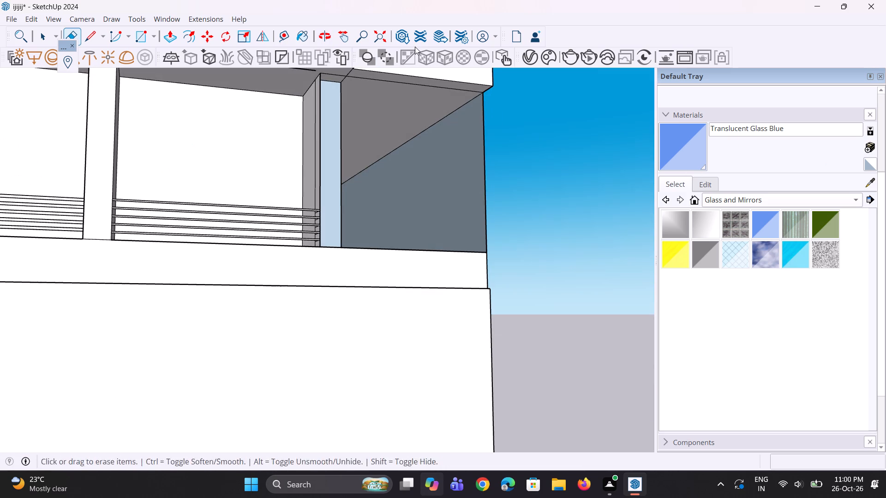
{"action": "scroll", "coordinate": [415, 47], "scroll_direction": "up", "scroll_amount": 9}
{"action": "middle_click_drag", "start_coordinate": [341, 190], "coordinate": [249, 237]}
{"action": "scroll", "coordinate": [300, 245], "scroll_direction": "up", "scroll_amount": 1}
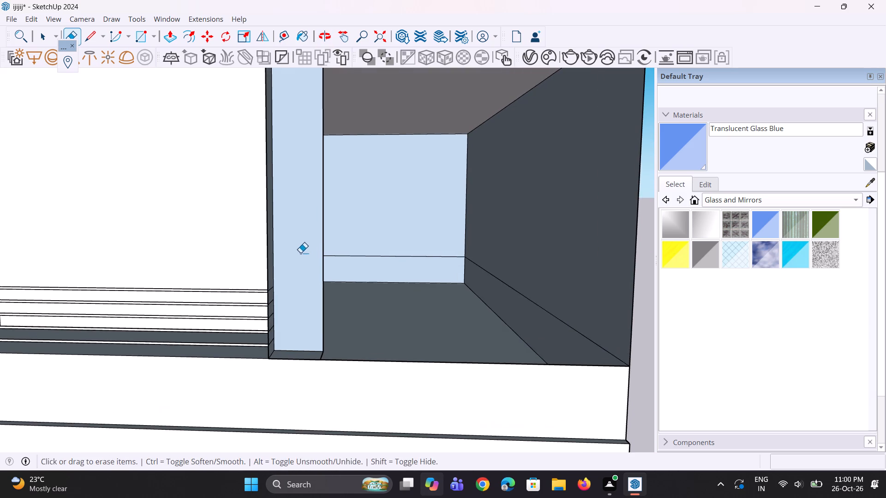
{"action": "middle_click_drag", "start_coordinate": [293, 253], "coordinate": [213, 188]}
{"action": "scroll", "coordinate": [273, 183], "scroll_direction": "down", "scroll_amount": 6}
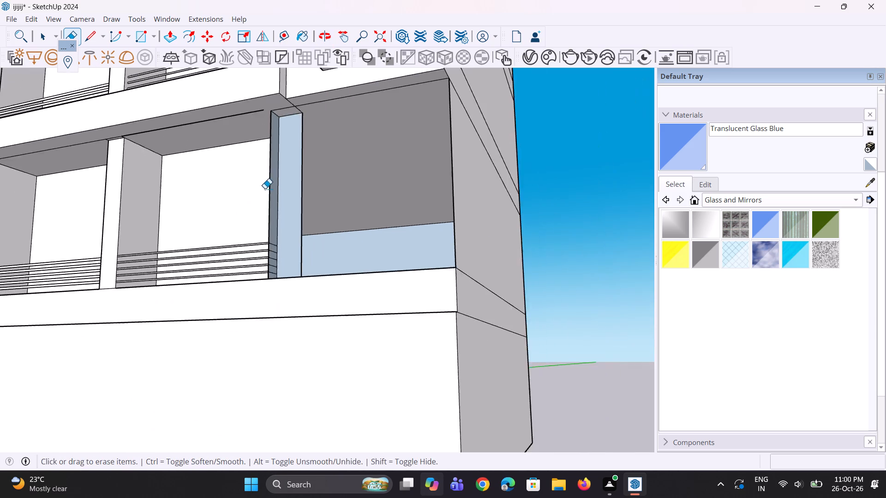
{"action": "scroll", "coordinate": [265, 183], "scroll_direction": "up", "scroll_amount": 1}
{"action": "middle_click_drag", "start_coordinate": [287, 179], "coordinate": [428, 183]}
{"action": "scroll", "coordinate": [333, 78], "scroll_direction": "up", "scroll_amount": 7}
{"action": "middle_click_drag", "start_coordinate": [325, 118], "coordinate": [457, 130]}
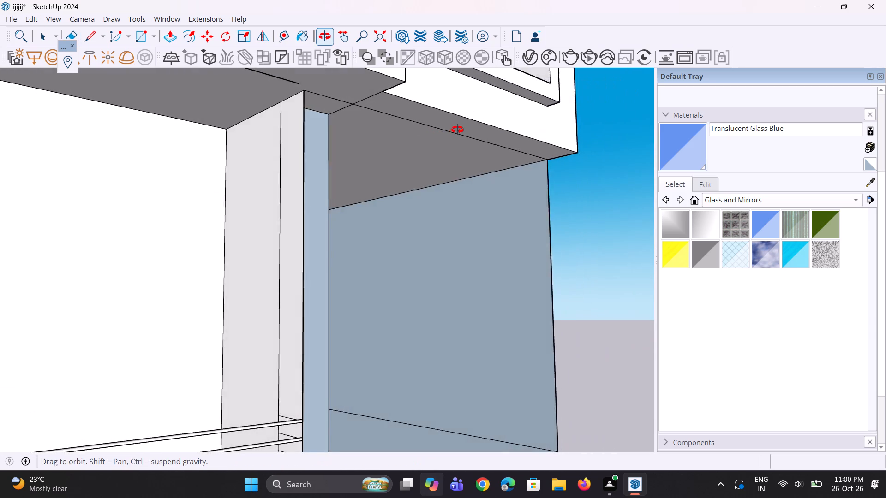
{"action": "middle_click_drag", "start_coordinate": [457, 130], "coordinate": [209, 121]}
{"action": "scroll", "coordinate": [217, 123], "scroll_direction": "down", "scroll_amount": 5}
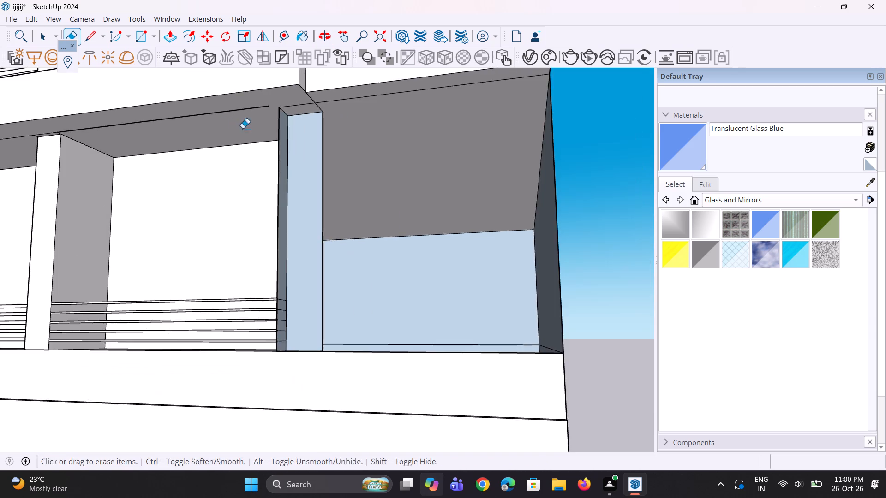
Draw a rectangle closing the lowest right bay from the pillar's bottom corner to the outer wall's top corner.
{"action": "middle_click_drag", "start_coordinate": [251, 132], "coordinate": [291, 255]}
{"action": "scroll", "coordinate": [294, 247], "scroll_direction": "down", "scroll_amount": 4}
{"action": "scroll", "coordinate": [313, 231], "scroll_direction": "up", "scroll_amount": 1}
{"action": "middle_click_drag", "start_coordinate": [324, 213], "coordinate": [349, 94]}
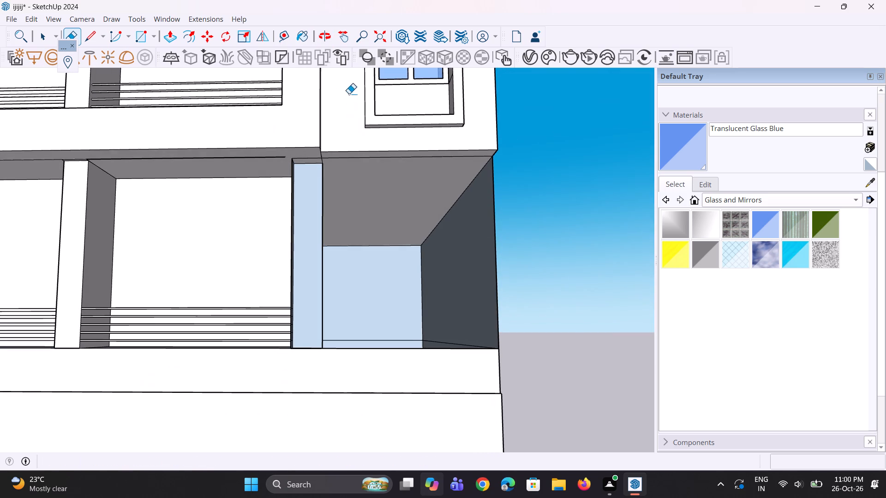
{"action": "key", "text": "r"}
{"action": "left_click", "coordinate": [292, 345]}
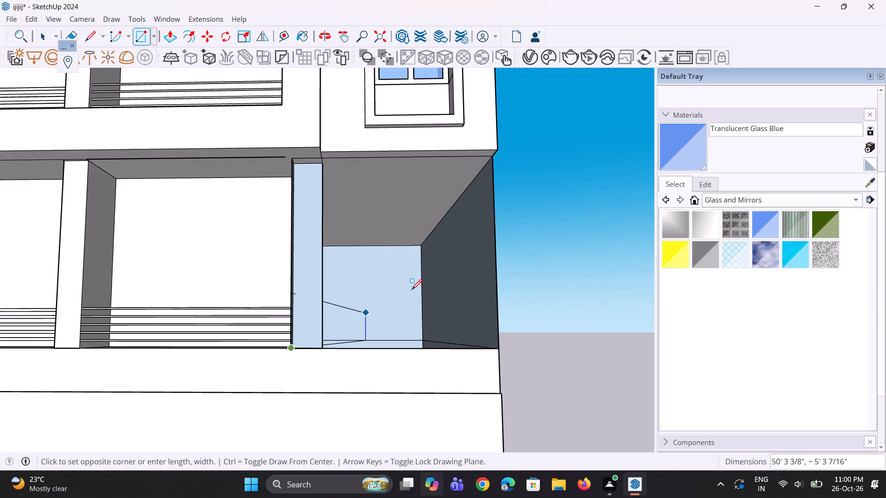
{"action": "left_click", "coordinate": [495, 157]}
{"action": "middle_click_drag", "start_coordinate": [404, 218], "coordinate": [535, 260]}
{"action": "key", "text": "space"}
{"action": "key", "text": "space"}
Examine the lowest level's railings, pillars and closed right bay from several angles and distances.
{"action": "scroll", "coordinate": [156, 187], "scroll_direction": "up", "scroll_amount": 2}
{"action": "scroll", "coordinate": [284, 259], "scroll_direction": "up", "scroll_amount": 3}
{"action": "scroll", "coordinate": [295, 254], "scroll_direction": "down", "scroll_amount": 2}
{"action": "scroll", "coordinate": [412, 290], "scroll_direction": "down", "scroll_amount": 4}
{"action": "middle_click_drag", "start_coordinate": [358, 260], "coordinate": [315, 287]}
{"action": "scroll", "coordinate": [317, 286], "scroll_direction": "up", "scroll_amount": 10}
{"action": "key", "text": "e"}
{"action": "left_click", "coordinate": [336, 285]}
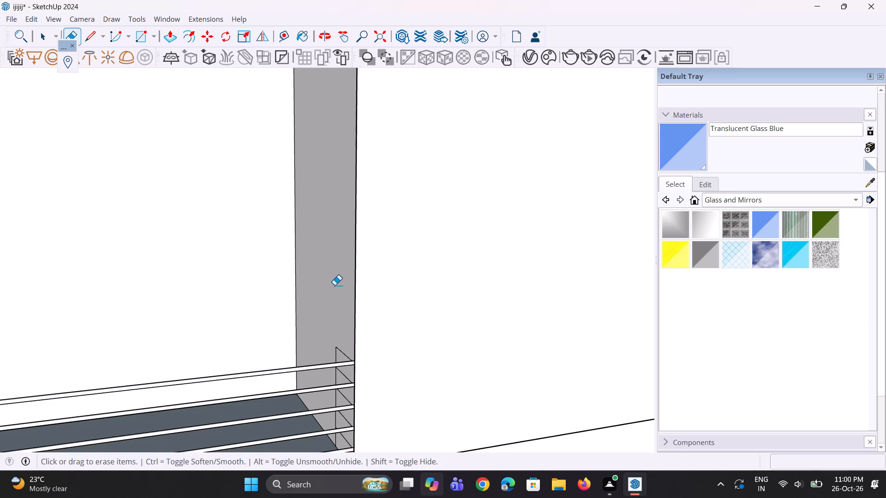
{"action": "scroll", "coordinate": [328, 276], "scroll_direction": "down", "scroll_amount": 6}
{"action": "middle_click_drag", "start_coordinate": [326, 273], "coordinate": [344, 316]}
{"action": "scroll", "coordinate": [326, 273], "scroll_direction": "up", "scroll_amount": 1}
{"action": "scroll", "coordinate": [345, 318], "scroll_direction": "up", "scroll_amount": 4}
{"action": "scroll", "coordinate": [332, 323], "scroll_direction": "down", "scroll_amount": 5}
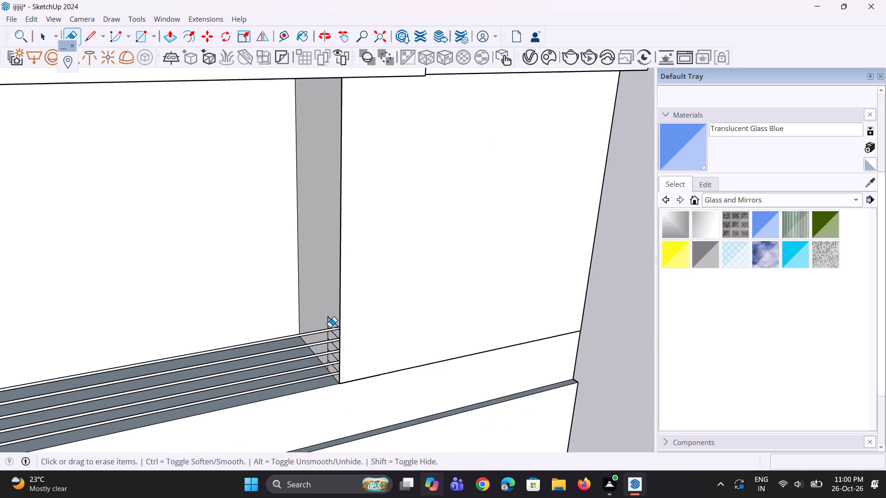
{"action": "middle_click_drag", "start_coordinate": [330, 327], "coordinate": [256, 233]}
{"action": "scroll", "coordinate": [347, 323], "scroll_direction": "up", "scroll_amount": 1}
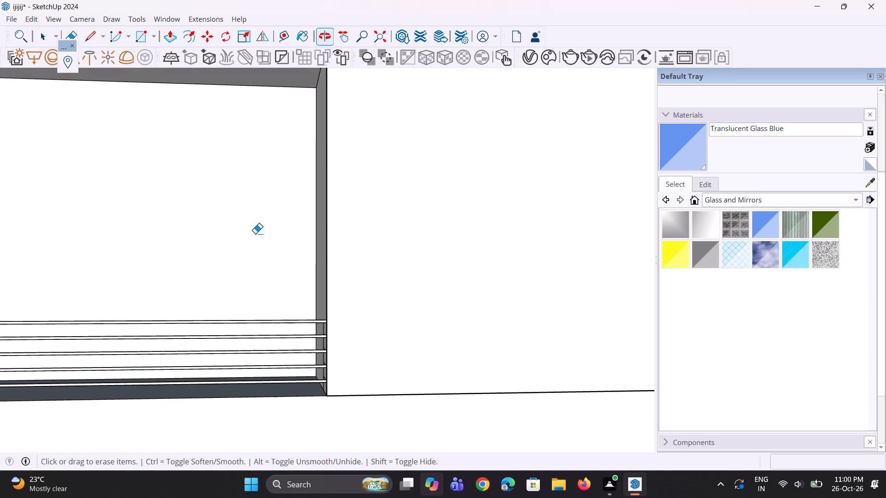
{"action": "scroll", "coordinate": [255, 233], "scroll_direction": "down", "scroll_amount": 6}
{"action": "scroll", "coordinate": [298, 219], "scroll_direction": "down", "scroll_amount": 6}
{"action": "scroll", "coordinate": [207, 255], "scroll_direction": "up", "scroll_amount": 1}
{"action": "middle_click_drag", "start_coordinate": [206, 255], "coordinate": [71, 337]}
{"action": "scroll", "coordinate": [150, 230], "scroll_direction": "up", "scroll_amount": 3}
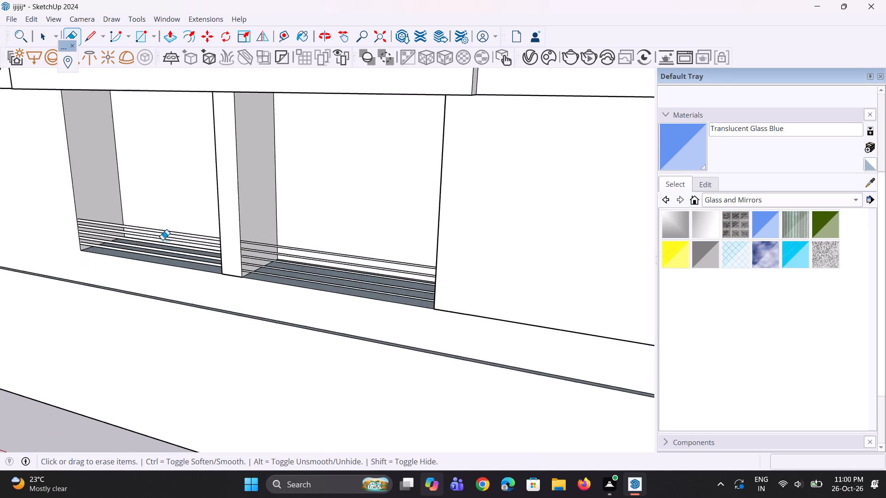
{"action": "scroll", "coordinate": [162, 240], "scroll_direction": "up", "scroll_amount": 17}
{"action": "middle_click_drag", "start_coordinate": [234, 272], "coordinate": [220, 258]}
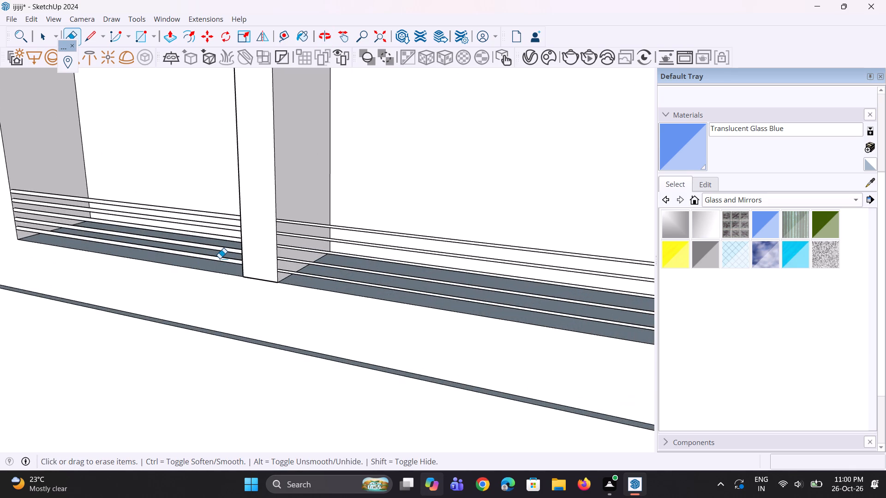
{"action": "middle_click_drag", "start_coordinate": [220, 258], "coordinate": [340, 248]}
{"action": "scroll", "coordinate": [340, 248], "scroll_direction": "down", "scroll_amount": 11}
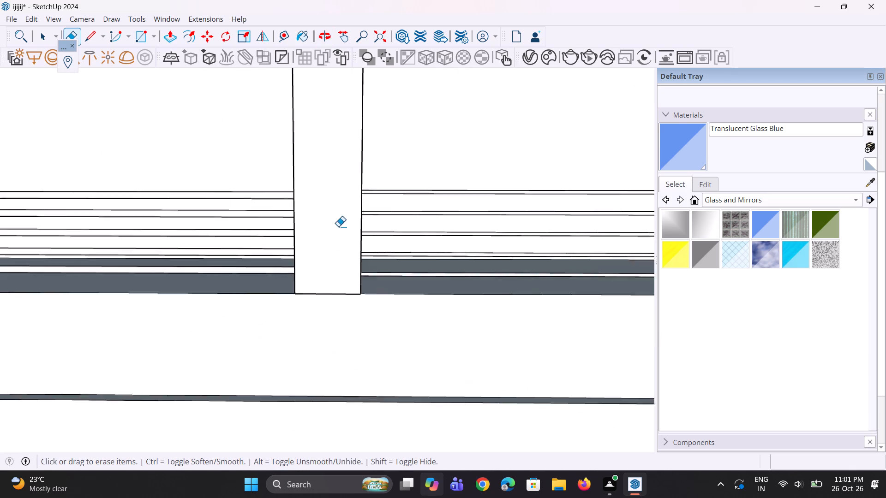
{"action": "scroll", "coordinate": [338, 226], "scroll_direction": "down", "scroll_amount": 4}
{"action": "middle_click_drag", "start_coordinate": [333, 213], "coordinate": [249, 139]}
{"action": "scroll", "coordinate": [235, 149], "scroll_direction": "down", "scroll_amount": 12}
{"action": "scroll", "coordinate": [247, 185], "scroll_direction": "up", "scroll_amount": 1}
{"action": "middle_click_drag", "start_coordinate": [249, 184], "coordinate": [283, 178]}
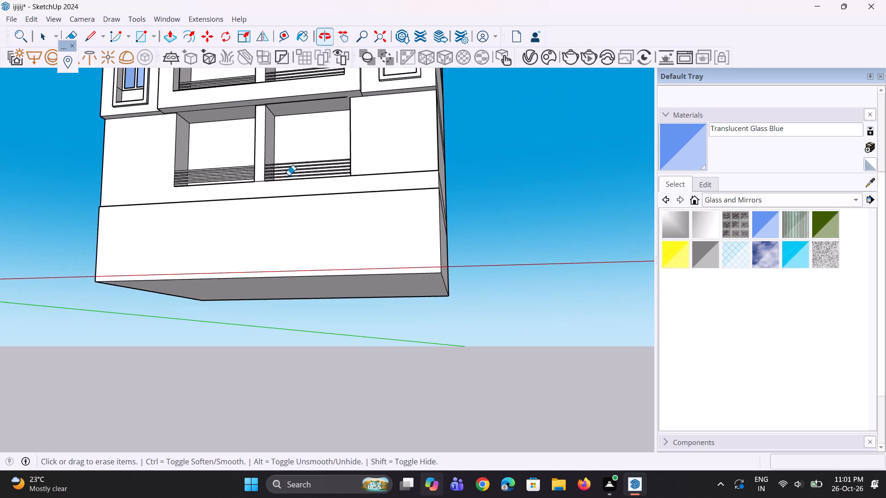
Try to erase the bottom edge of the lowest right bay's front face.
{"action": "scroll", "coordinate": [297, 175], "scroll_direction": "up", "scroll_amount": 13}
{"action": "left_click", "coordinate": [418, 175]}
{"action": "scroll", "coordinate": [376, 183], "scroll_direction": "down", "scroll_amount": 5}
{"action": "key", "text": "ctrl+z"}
Examine the lowest right bay's front face and the parapet edges around the building's outer corner.
{"action": "middle_click_drag", "start_coordinate": [373, 184], "coordinate": [289, 271]}
{"action": "scroll", "coordinate": [227, 253], "scroll_direction": "down", "scroll_amount": 6}
{"action": "middle_click_drag", "start_coordinate": [296, 230], "coordinate": [218, 234]}
{"action": "scroll", "coordinate": [230, 240], "scroll_direction": "up", "scroll_amount": 1}
{"action": "scroll", "coordinate": [259, 179], "scroll_direction": "up", "scroll_amount": 4}
{"action": "scroll", "coordinate": [337, 245], "scroll_direction": "up", "scroll_amount": 4}
{"action": "scroll", "coordinate": [494, 267], "scroll_direction": "up", "scroll_amount": 4}
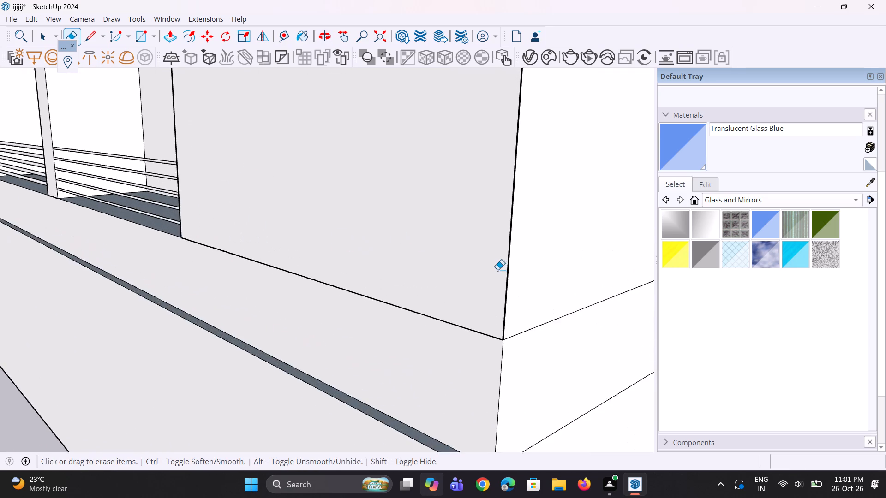
{"action": "scroll", "coordinate": [497, 271], "scroll_direction": "up", "scroll_amount": 8}
{"action": "scroll", "coordinate": [379, 306], "scroll_direction": "down", "scroll_amount": 13}
{"action": "scroll", "coordinate": [135, 407], "scroll_direction": "up", "scroll_amount": 1}
{"action": "middle_click_drag", "start_coordinate": [139, 403], "coordinate": [250, 372]}
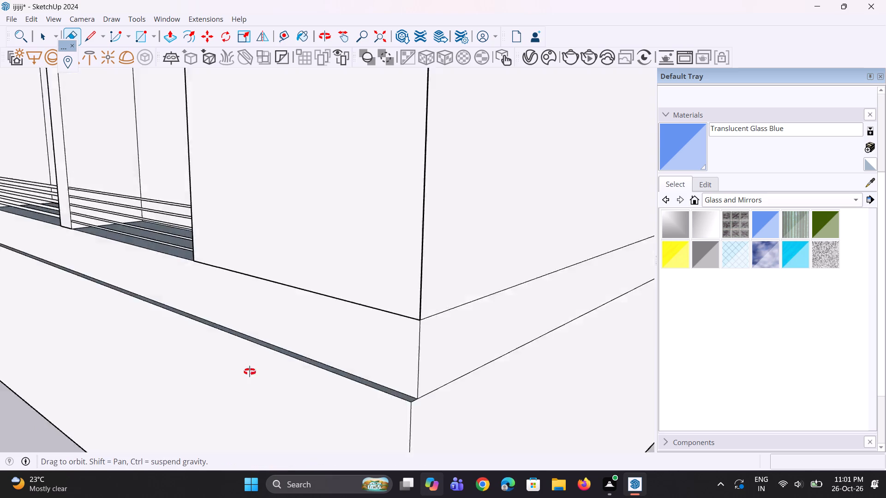
{"action": "middle_click_drag", "start_coordinate": [250, 372], "coordinate": [275, 355]}
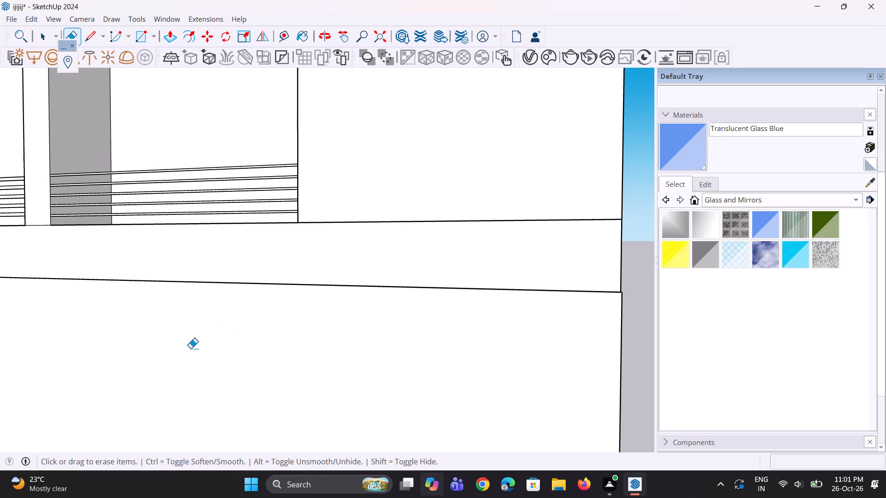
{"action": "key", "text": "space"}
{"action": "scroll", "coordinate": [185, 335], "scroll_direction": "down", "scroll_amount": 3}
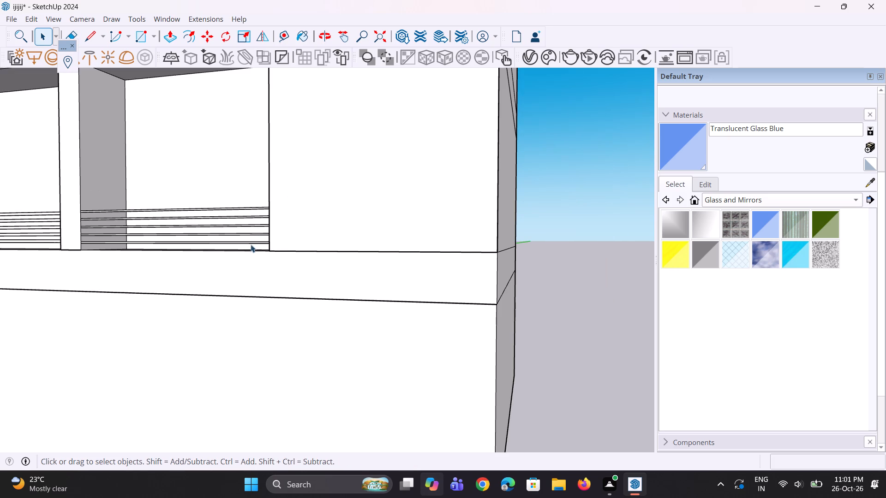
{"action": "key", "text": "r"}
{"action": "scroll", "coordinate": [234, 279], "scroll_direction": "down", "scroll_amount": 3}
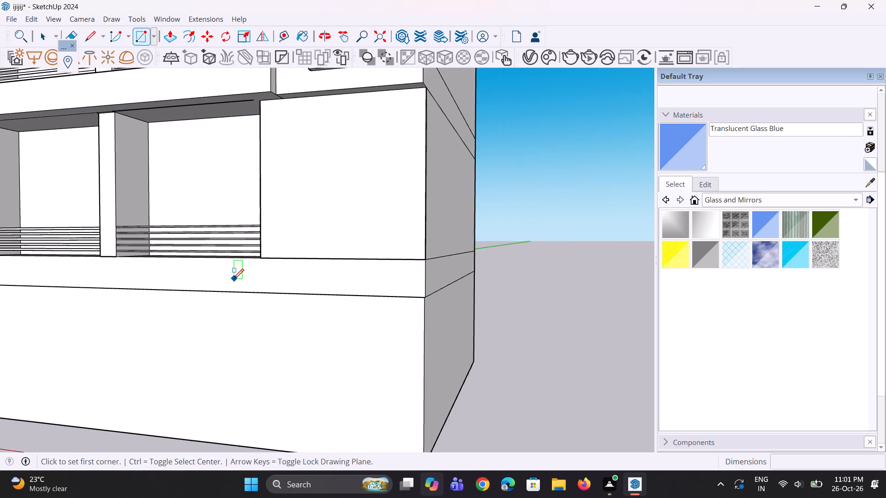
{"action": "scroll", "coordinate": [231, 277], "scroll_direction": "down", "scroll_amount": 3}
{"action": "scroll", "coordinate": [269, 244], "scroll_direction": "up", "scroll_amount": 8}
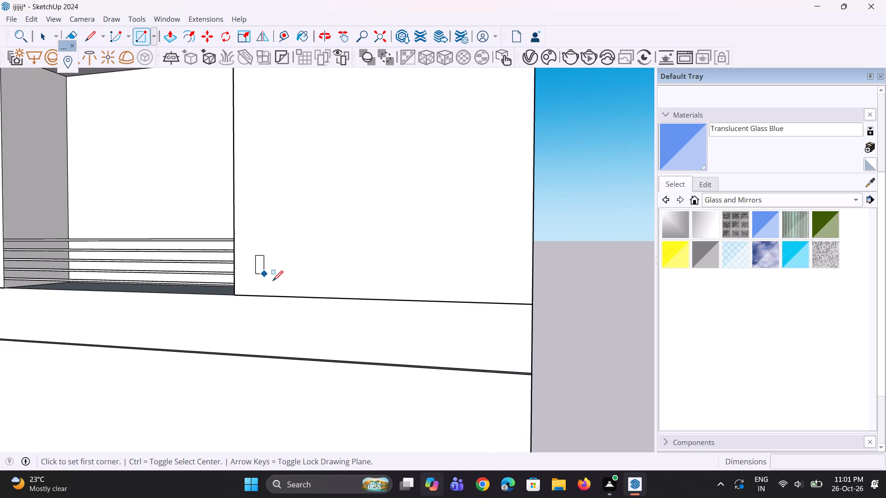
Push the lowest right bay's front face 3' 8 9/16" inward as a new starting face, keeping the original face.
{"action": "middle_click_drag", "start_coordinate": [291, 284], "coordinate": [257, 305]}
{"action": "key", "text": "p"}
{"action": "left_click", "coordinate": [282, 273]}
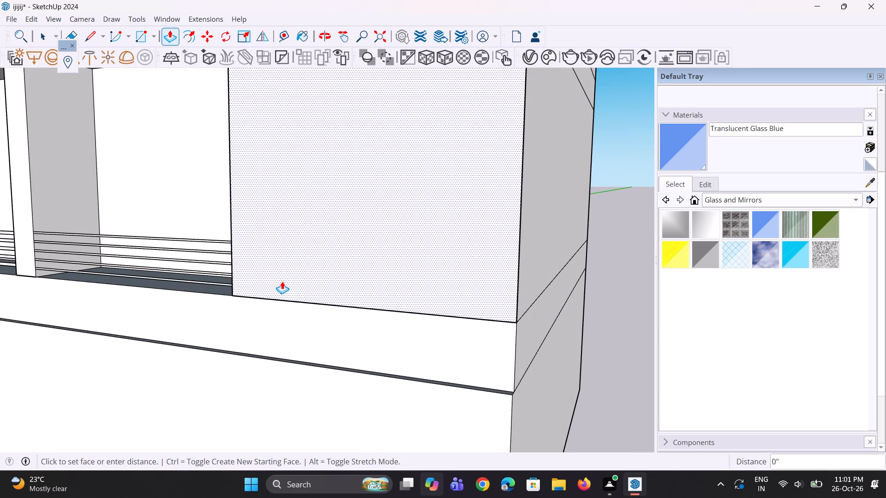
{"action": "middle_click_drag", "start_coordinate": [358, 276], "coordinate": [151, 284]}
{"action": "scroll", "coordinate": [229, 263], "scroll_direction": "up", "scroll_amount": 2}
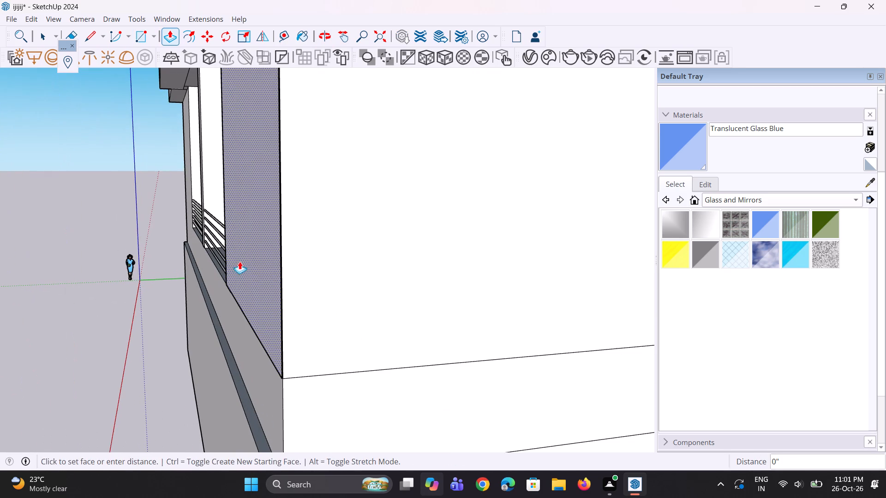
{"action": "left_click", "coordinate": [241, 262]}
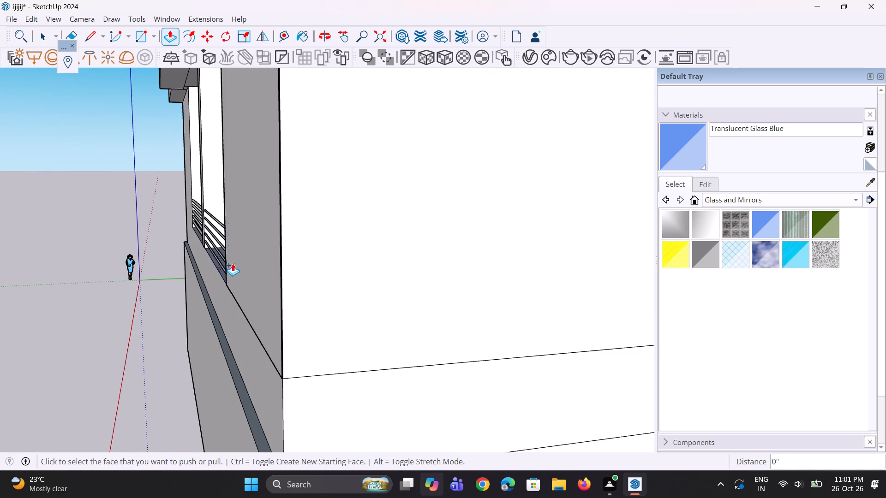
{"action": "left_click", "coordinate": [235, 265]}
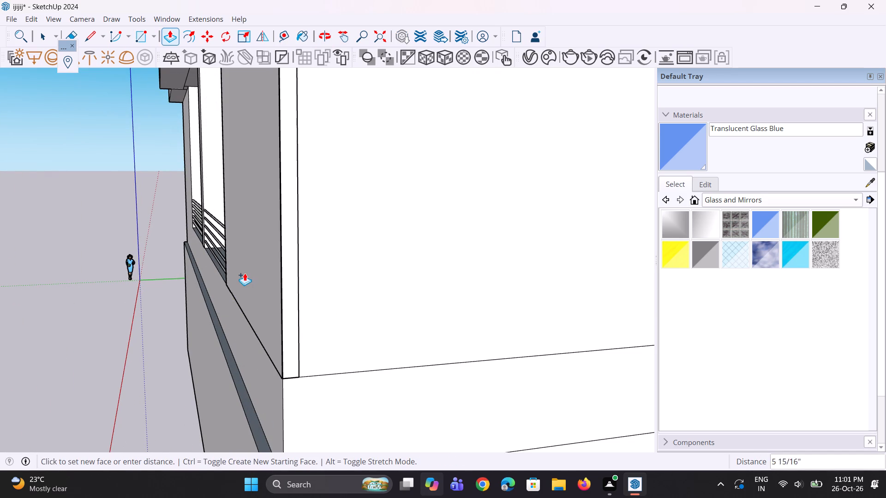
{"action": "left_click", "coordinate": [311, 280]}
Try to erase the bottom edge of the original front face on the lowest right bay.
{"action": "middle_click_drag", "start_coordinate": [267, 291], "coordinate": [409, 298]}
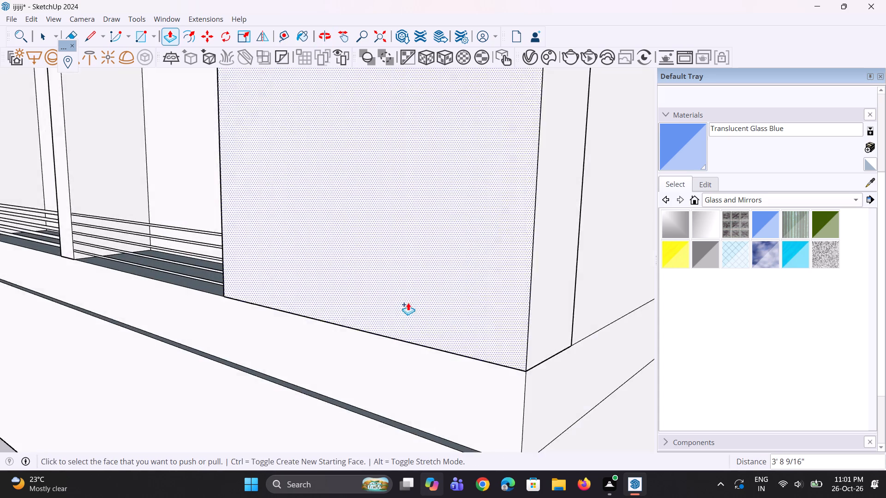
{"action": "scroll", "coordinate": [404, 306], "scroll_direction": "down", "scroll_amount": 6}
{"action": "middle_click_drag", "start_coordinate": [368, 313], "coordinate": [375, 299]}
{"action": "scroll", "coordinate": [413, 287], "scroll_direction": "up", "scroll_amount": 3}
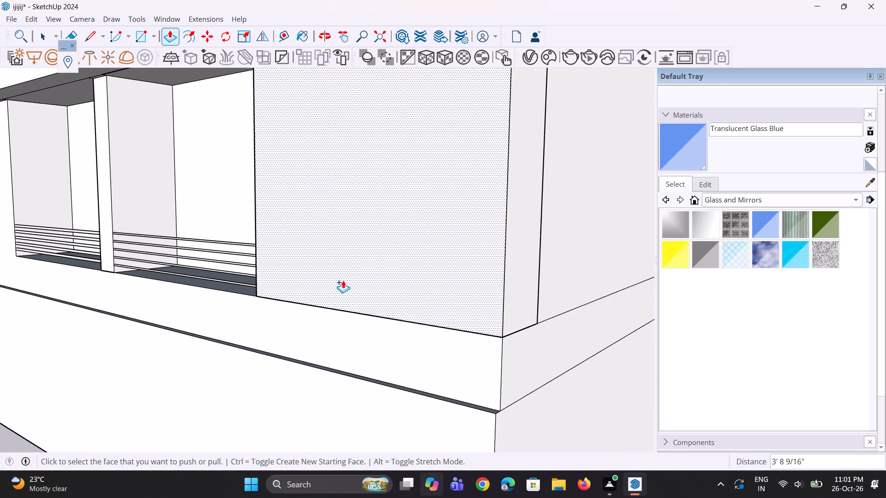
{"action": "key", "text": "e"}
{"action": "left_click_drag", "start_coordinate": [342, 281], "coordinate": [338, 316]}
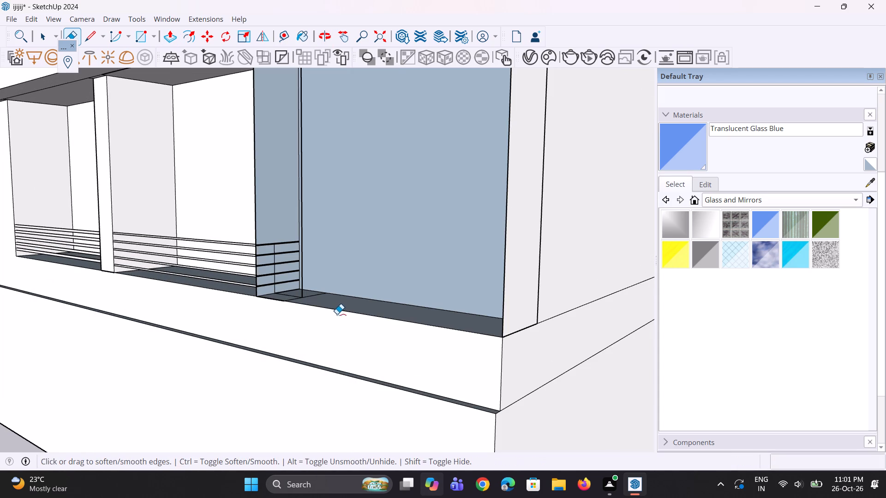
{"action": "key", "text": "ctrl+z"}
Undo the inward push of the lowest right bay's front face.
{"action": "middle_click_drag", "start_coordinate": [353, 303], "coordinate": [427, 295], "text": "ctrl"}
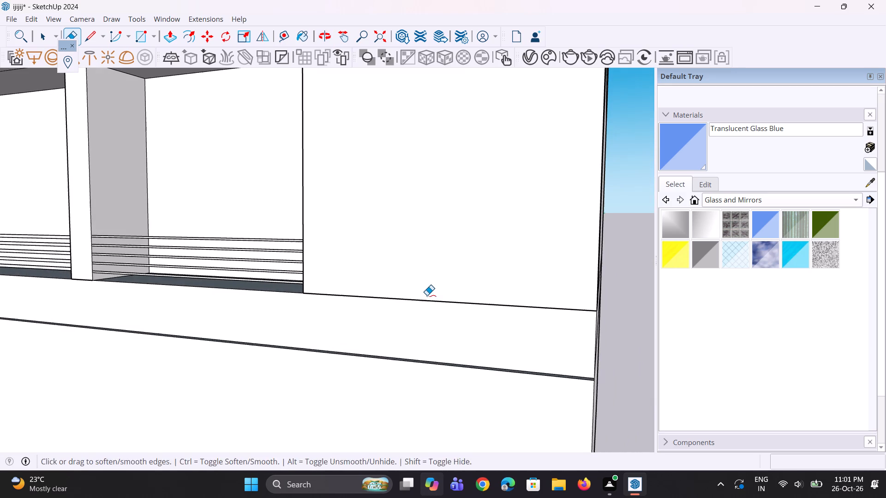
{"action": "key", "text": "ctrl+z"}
Erase the bottom edge of the lowest right bay's front face to reopen the recess.
{"action": "left_click_drag", "start_coordinate": [395, 290], "coordinate": [394, 310], "text": "ctrl"}
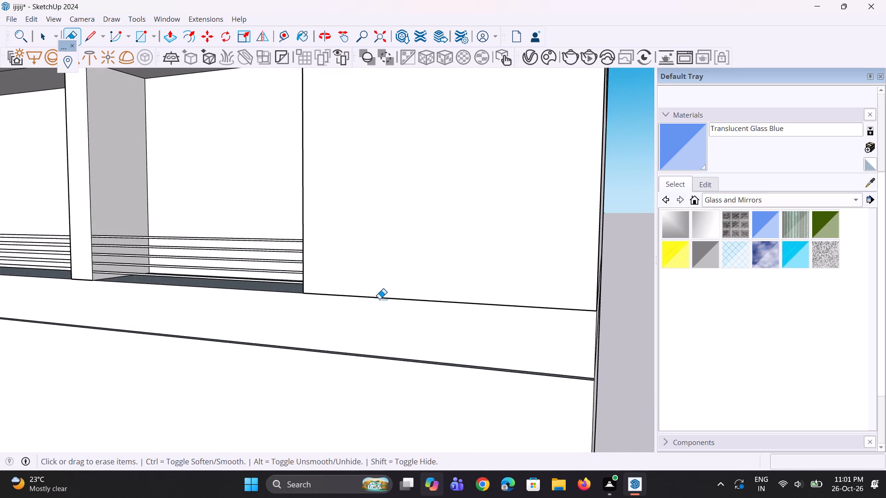
{"action": "left_click_drag", "start_coordinate": [379, 299], "coordinate": [381, 307]}
Erase the leftover vertical pillar edge standing at the front of the open lowest right bay.
{"action": "scroll", "coordinate": [322, 301], "scroll_direction": "down", "scroll_amount": 5}
{"action": "middle_click_drag", "start_coordinate": [328, 299], "coordinate": [433, 296]}
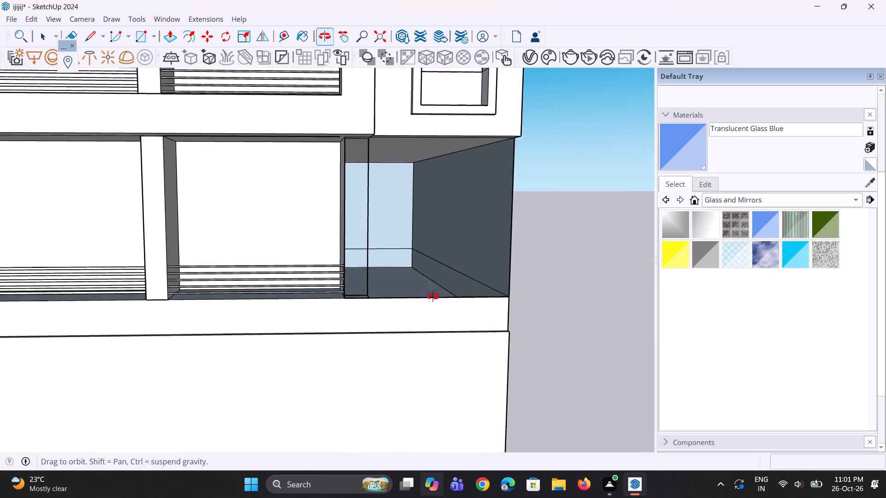
{"action": "middle_click_drag", "start_coordinate": [433, 296], "coordinate": [401, 264]}
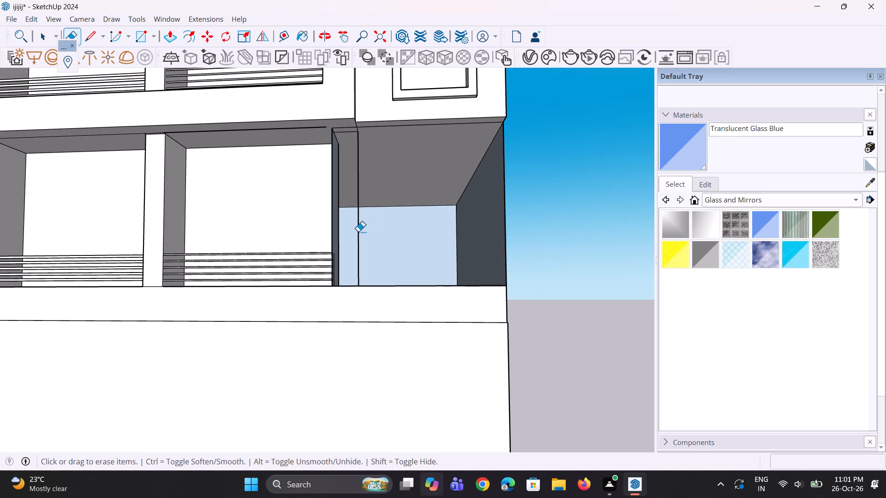
{"action": "left_click", "coordinate": [358, 231]}
{"action": "middle_click_drag", "start_coordinate": [361, 227], "coordinate": [243, 173]}
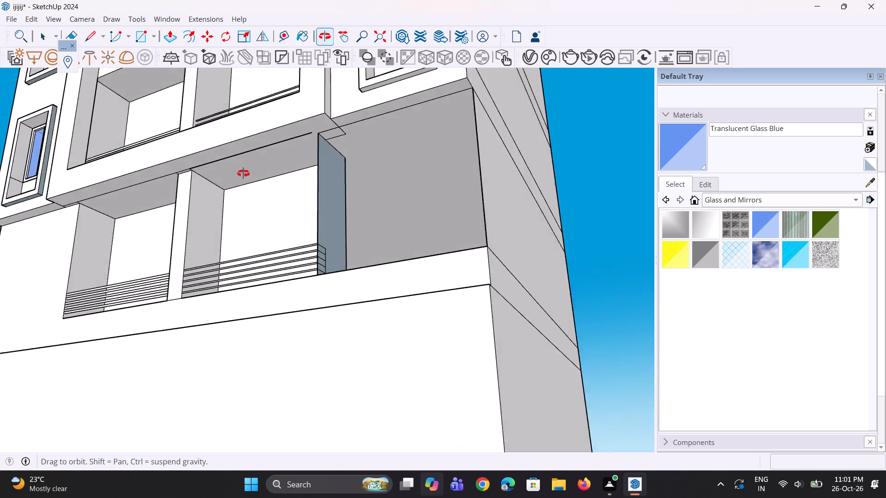
{"action": "middle_click_drag", "start_coordinate": [243, 173], "coordinate": [295, 379]}
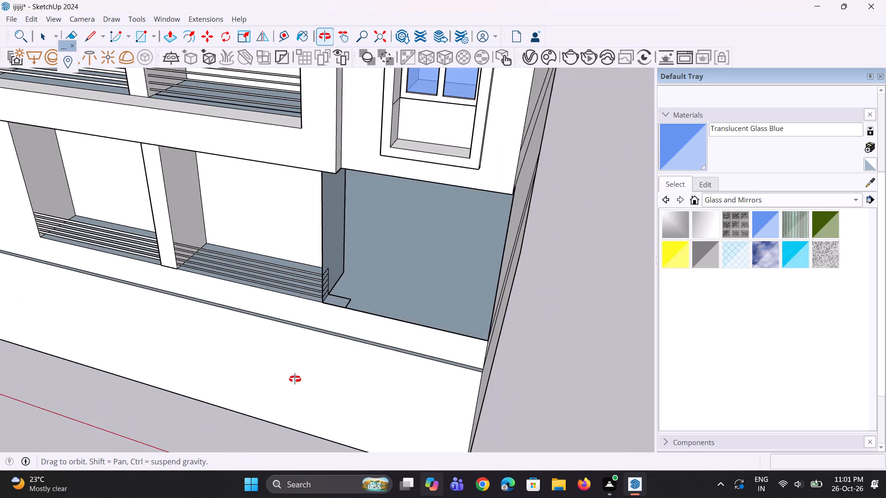
{"action": "middle_click_drag", "start_coordinate": [295, 379], "coordinate": [347, 253]}
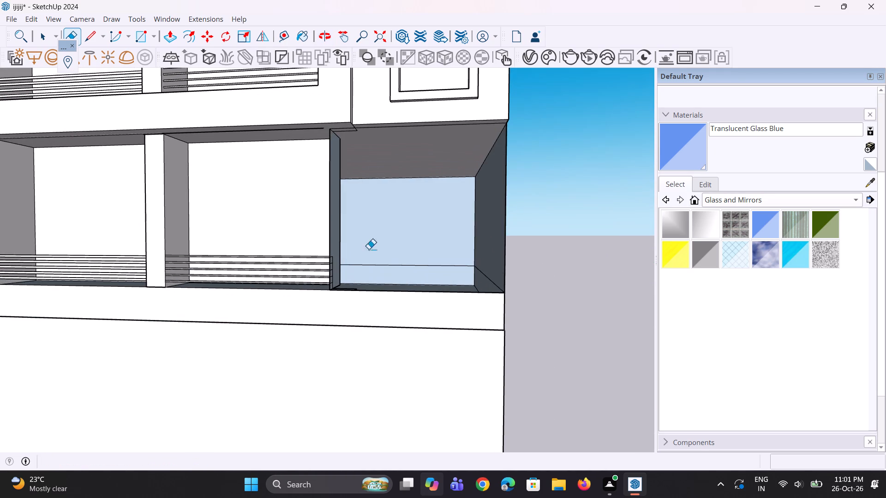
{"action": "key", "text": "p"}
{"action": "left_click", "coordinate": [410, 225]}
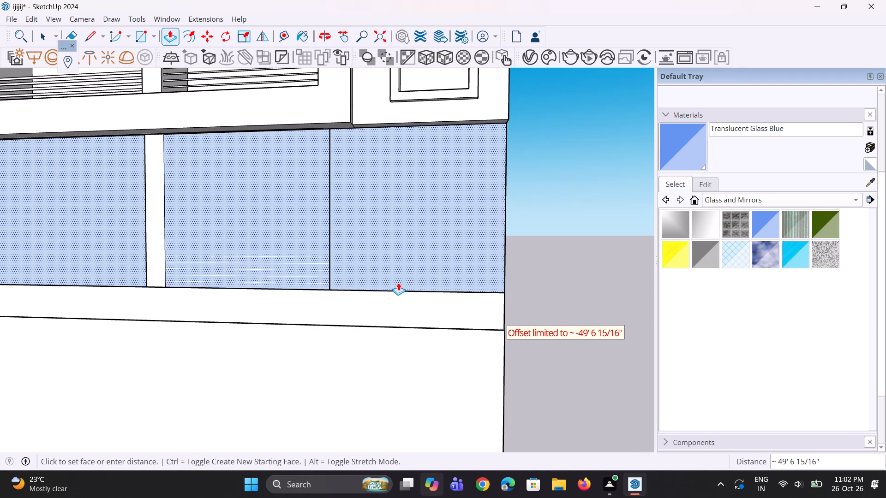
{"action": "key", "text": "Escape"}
Draw a 15' vertical line on the glass back wall beside the column, from the ceiling edge to the horizontal line.
{"action": "middle_click_drag", "start_coordinate": [393, 225], "coordinate": [382, 315]}
{"action": "scroll", "coordinate": [349, 196], "scroll_direction": "up", "scroll_amount": 4}
{"action": "middle_click_drag", "start_coordinate": [350, 189], "coordinate": [358, 143]}
{"action": "key", "text": "l"}
{"action": "scroll", "coordinate": [358, 143], "scroll_direction": "up", "scroll_amount": 2}
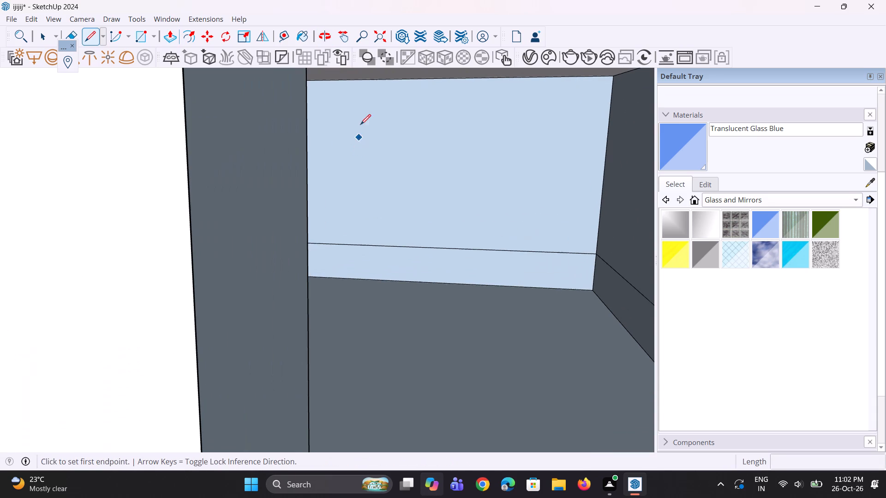
{"action": "left_click", "coordinate": [342, 81]}
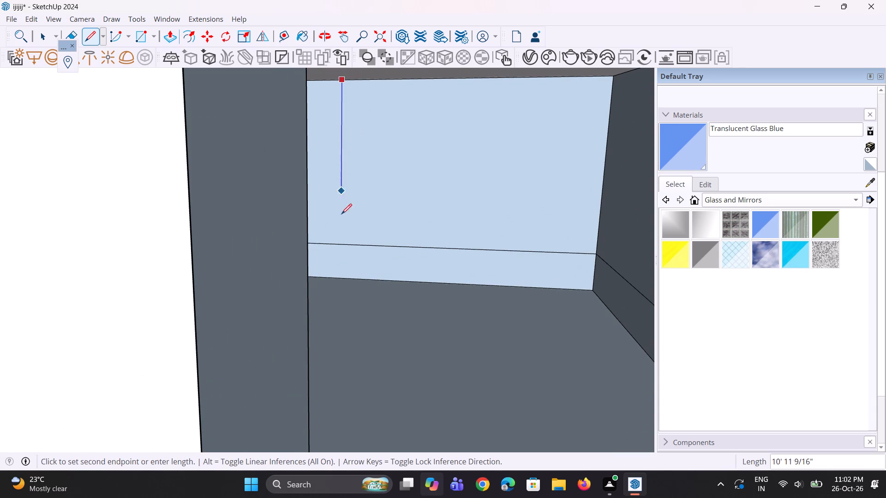
{"action": "left_click_drag", "start_coordinate": [345, 229], "coordinate": [347, 246]}
{"action": "key", "text": "ctrl+z"}
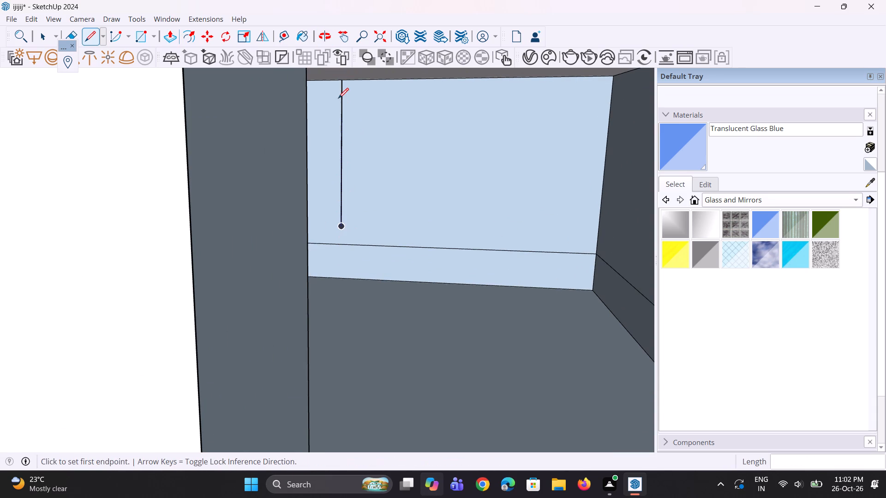
{"action": "key", "text": "ctrl+z"}
{"action": "left_click", "coordinate": [345, 81]}
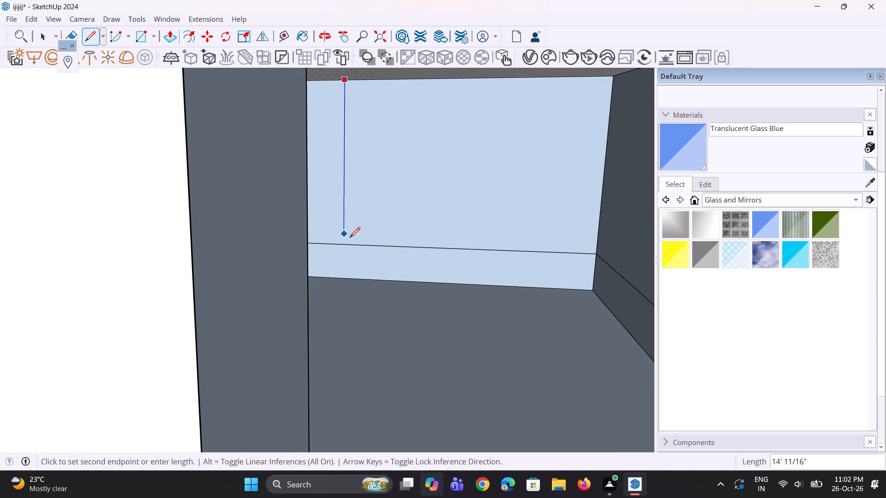
{"action": "left_click", "coordinate": [346, 243]}
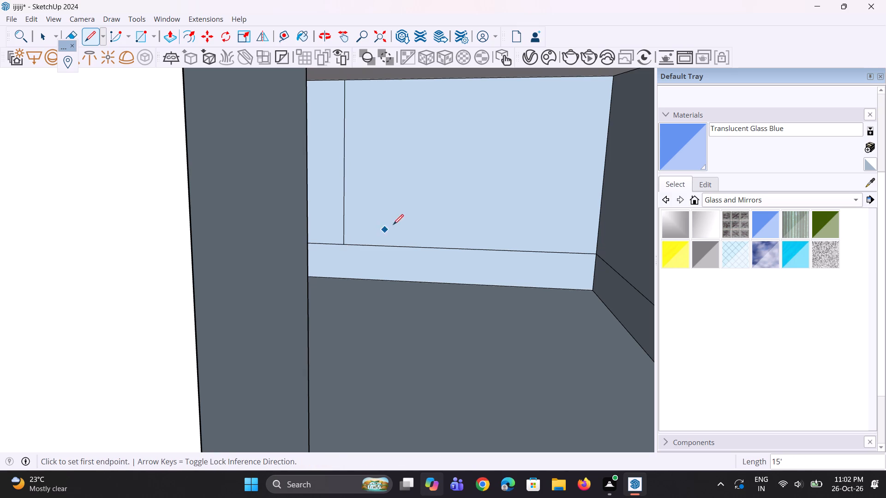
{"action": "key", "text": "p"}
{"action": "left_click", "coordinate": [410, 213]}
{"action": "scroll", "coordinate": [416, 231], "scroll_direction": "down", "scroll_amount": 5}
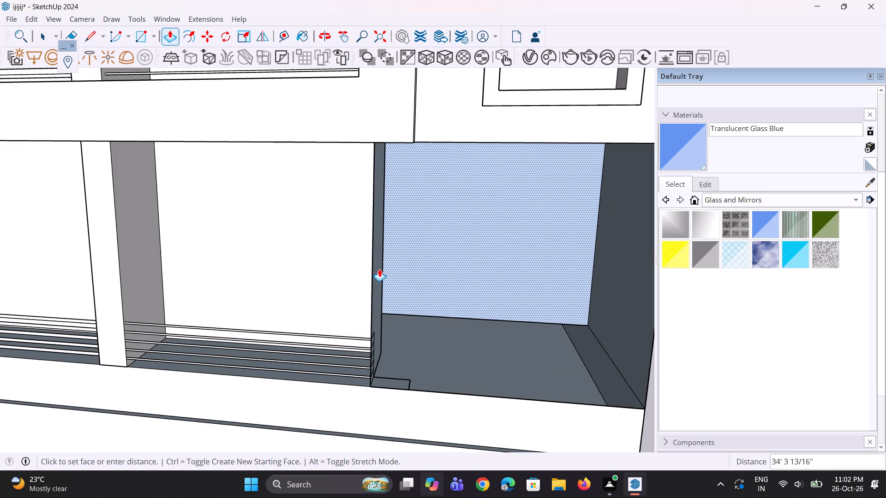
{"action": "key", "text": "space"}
Draw another 15' vertical line on the glass back wall, farther from the column, from the ceiling edge to the horizontal line.
{"action": "middle_click_drag", "start_coordinate": [428, 294], "coordinate": [417, 247]}
{"action": "scroll", "coordinate": [420, 259], "scroll_direction": "down", "scroll_amount": 5}
{"action": "middle_click_drag", "start_coordinate": [423, 268], "coordinate": [432, 282]}
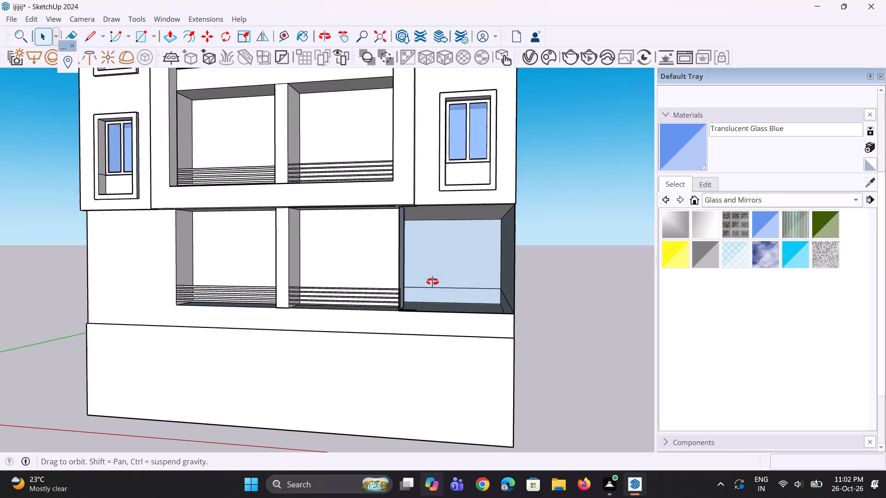
{"action": "middle_click_drag", "start_coordinate": [432, 282], "coordinate": [437, 279]}
{"action": "key", "text": "l"}
{"action": "scroll", "coordinate": [431, 230], "scroll_direction": "up", "scroll_amount": 2}
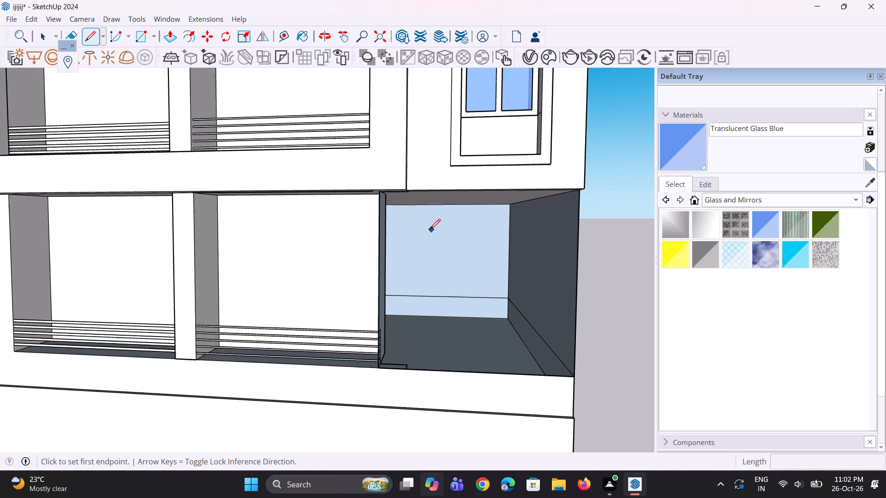
{"action": "scroll", "coordinate": [430, 229], "scroll_direction": "up", "scroll_amount": 2}
{"action": "left_click", "coordinate": [425, 204]}
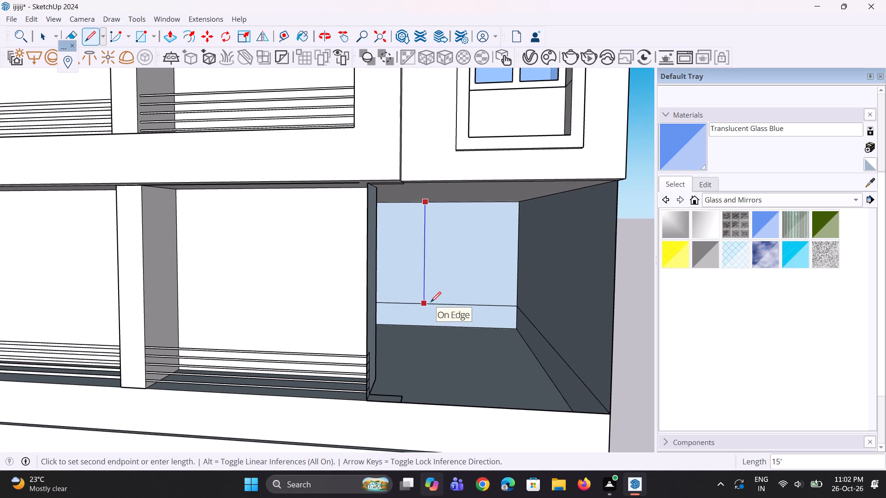
{"action": "left_click", "coordinate": [431, 302]}
Push/pull the back-wall panel between the new line and the building's outer corner forward, close to the front opening.
{"action": "key", "text": "p"}
{"action": "left_click", "coordinate": [460, 273]}
{"action": "scroll", "coordinate": [473, 303], "scroll_direction": "down", "scroll_amount": 4}
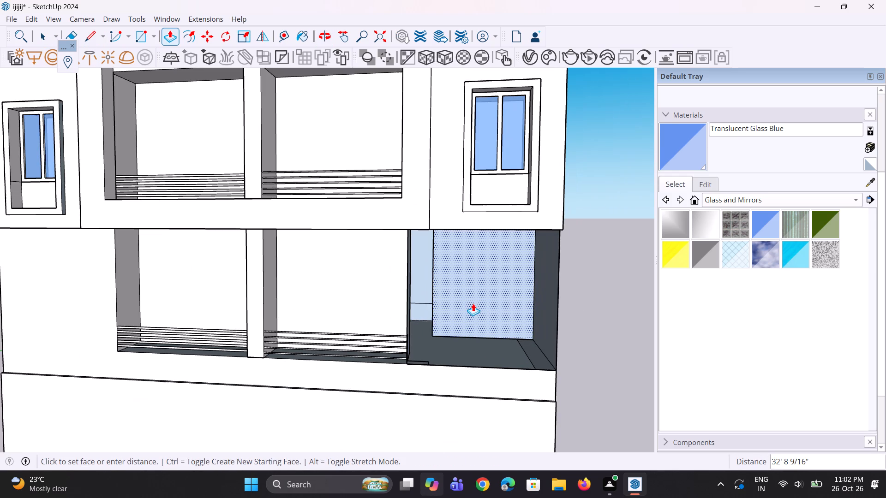
{"action": "scroll", "coordinate": [473, 303], "scroll_direction": "down", "scroll_amount": 3}
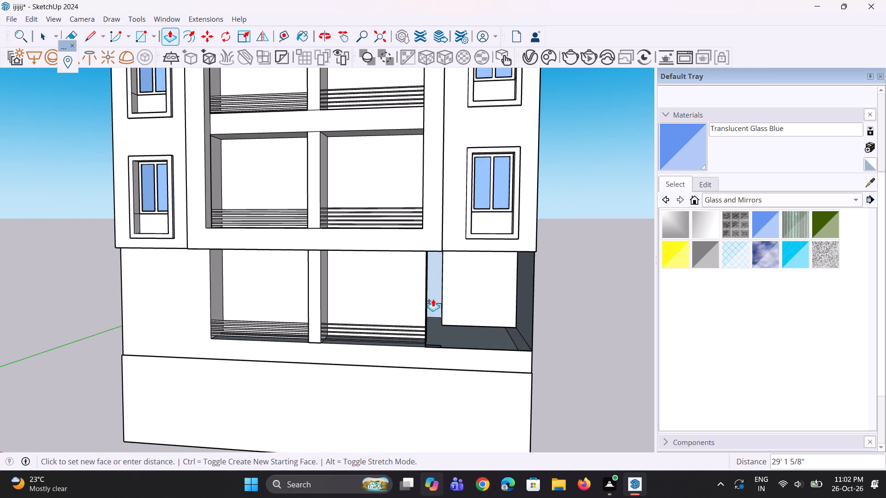
{"action": "left_click", "coordinate": [425, 296]}
Push/pull the corner-bay panel about 5' 10" farther forward, flush with the front edge of the facade.
{"action": "scroll", "coordinate": [485, 317], "scroll_direction": "up", "scroll_amount": 1}
{"action": "scroll", "coordinate": [529, 319], "scroll_direction": "up", "scroll_amount": 4}
{"action": "middle_click_drag", "start_coordinate": [531, 318], "coordinate": [521, 310]}
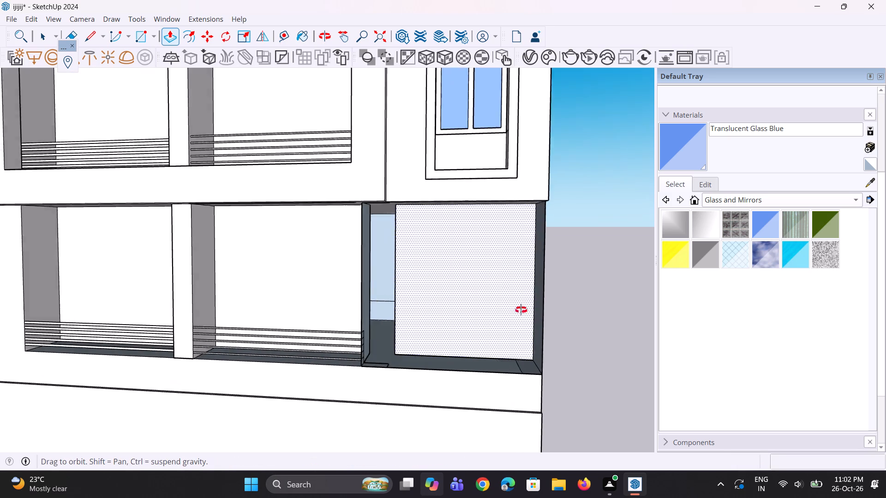
{"action": "middle_click_drag", "start_coordinate": [521, 310], "coordinate": [502, 294]}
{"action": "scroll", "coordinate": [517, 307], "scroll_direction": "up", "scroll_amount": 4}
{"action": "left_click", "coordinate": [518, 308]}
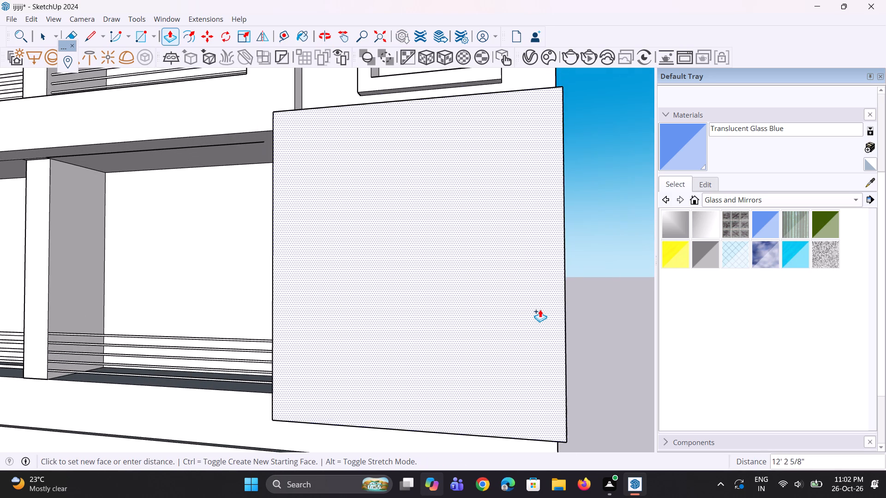
{"action": "middle_click_drag", "start_coordinate": [541, 308], "coordinate": [449, 294]}
{"action": "key", "text": "Escape"}
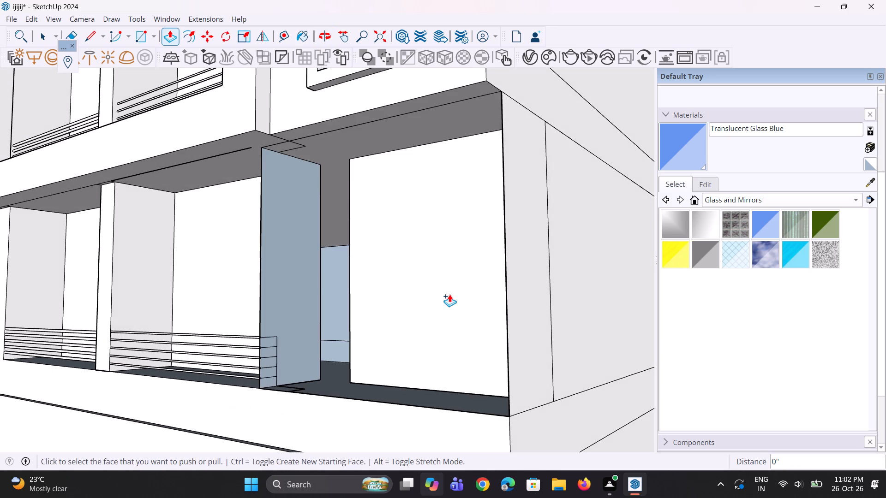
{"action": "left_click", "coordinate": [480, 293]}
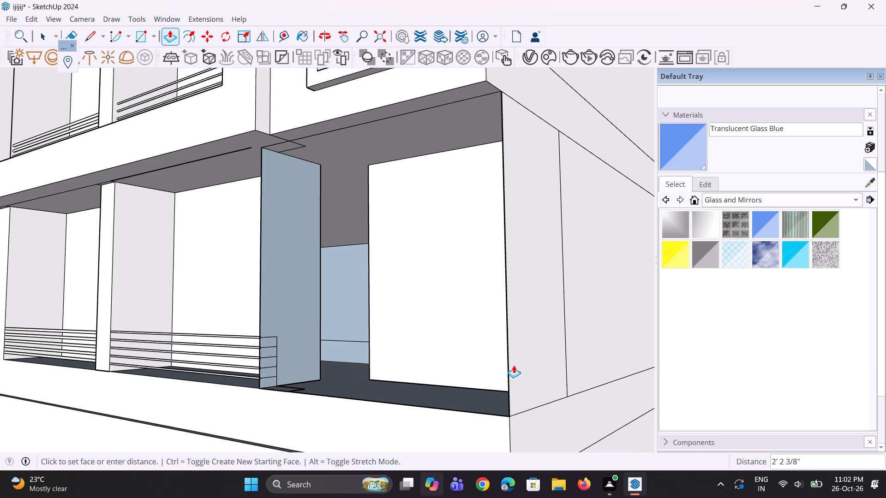
{"action": "left_click", "coordinate": [506, 375]}
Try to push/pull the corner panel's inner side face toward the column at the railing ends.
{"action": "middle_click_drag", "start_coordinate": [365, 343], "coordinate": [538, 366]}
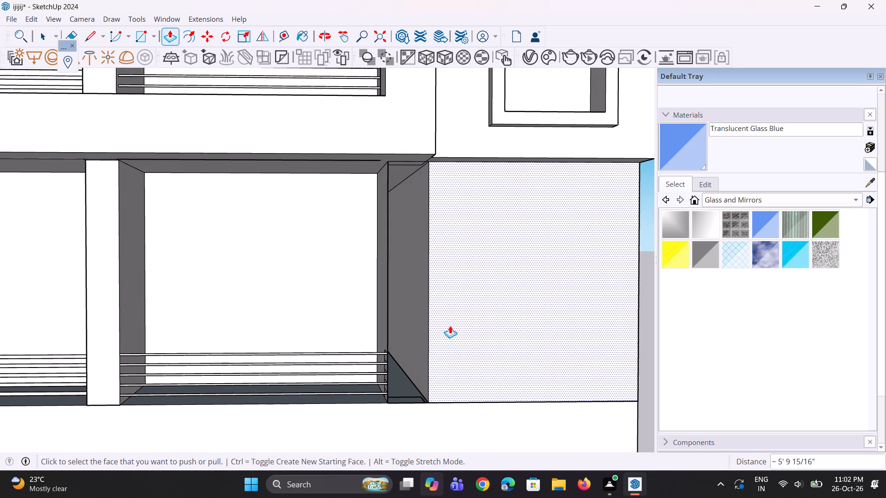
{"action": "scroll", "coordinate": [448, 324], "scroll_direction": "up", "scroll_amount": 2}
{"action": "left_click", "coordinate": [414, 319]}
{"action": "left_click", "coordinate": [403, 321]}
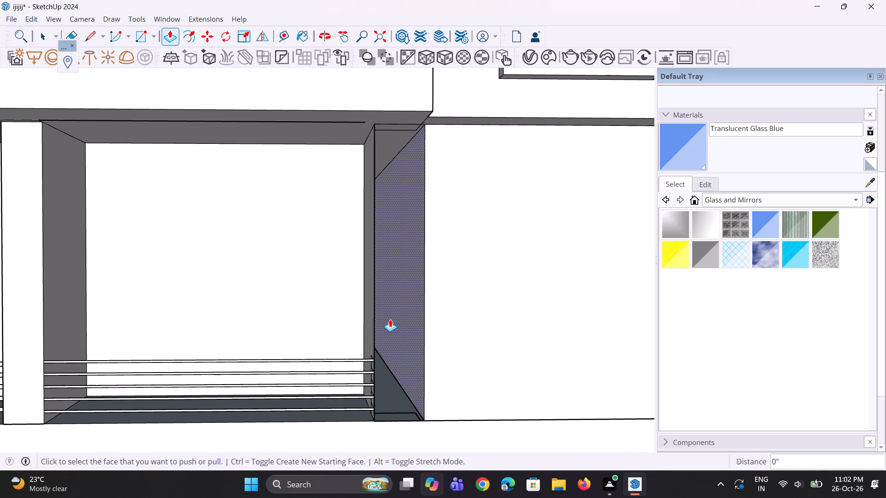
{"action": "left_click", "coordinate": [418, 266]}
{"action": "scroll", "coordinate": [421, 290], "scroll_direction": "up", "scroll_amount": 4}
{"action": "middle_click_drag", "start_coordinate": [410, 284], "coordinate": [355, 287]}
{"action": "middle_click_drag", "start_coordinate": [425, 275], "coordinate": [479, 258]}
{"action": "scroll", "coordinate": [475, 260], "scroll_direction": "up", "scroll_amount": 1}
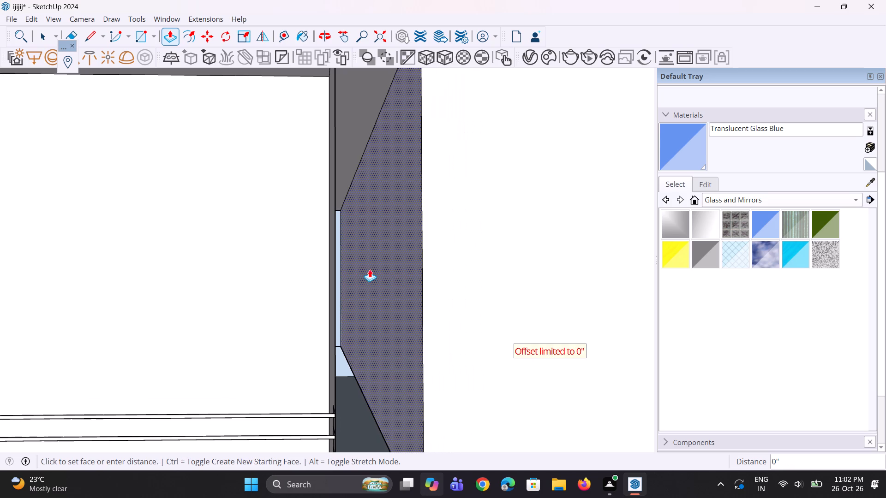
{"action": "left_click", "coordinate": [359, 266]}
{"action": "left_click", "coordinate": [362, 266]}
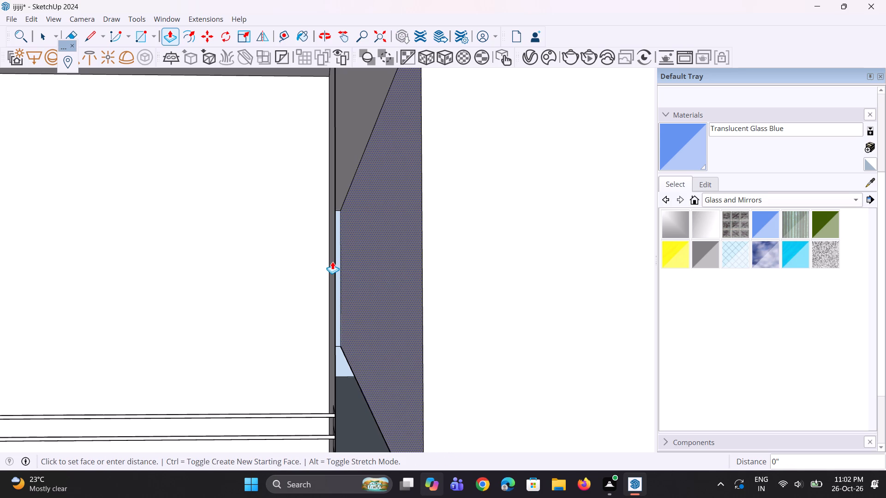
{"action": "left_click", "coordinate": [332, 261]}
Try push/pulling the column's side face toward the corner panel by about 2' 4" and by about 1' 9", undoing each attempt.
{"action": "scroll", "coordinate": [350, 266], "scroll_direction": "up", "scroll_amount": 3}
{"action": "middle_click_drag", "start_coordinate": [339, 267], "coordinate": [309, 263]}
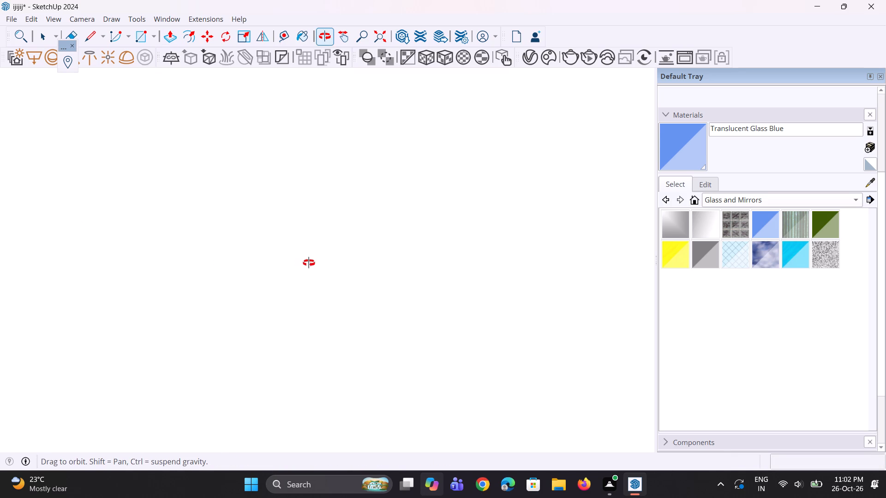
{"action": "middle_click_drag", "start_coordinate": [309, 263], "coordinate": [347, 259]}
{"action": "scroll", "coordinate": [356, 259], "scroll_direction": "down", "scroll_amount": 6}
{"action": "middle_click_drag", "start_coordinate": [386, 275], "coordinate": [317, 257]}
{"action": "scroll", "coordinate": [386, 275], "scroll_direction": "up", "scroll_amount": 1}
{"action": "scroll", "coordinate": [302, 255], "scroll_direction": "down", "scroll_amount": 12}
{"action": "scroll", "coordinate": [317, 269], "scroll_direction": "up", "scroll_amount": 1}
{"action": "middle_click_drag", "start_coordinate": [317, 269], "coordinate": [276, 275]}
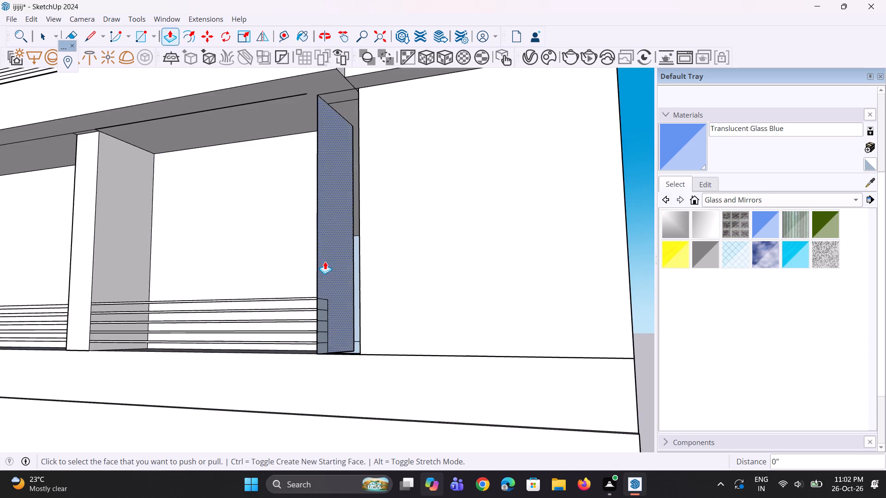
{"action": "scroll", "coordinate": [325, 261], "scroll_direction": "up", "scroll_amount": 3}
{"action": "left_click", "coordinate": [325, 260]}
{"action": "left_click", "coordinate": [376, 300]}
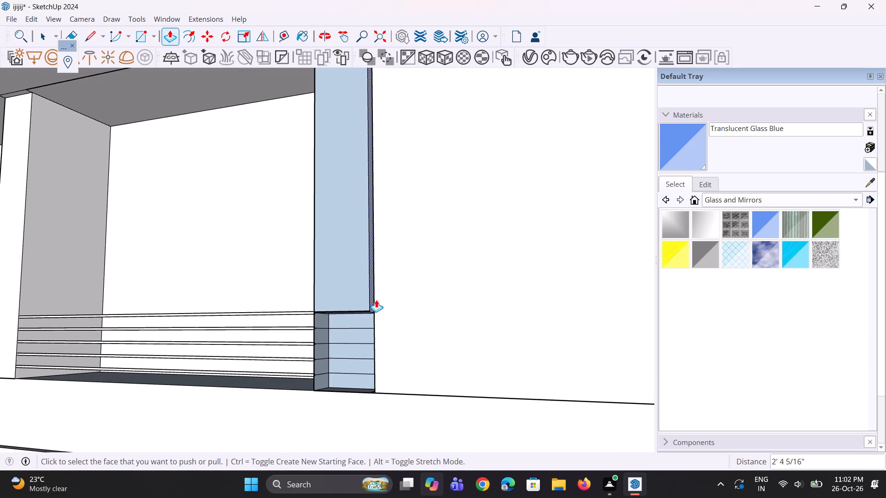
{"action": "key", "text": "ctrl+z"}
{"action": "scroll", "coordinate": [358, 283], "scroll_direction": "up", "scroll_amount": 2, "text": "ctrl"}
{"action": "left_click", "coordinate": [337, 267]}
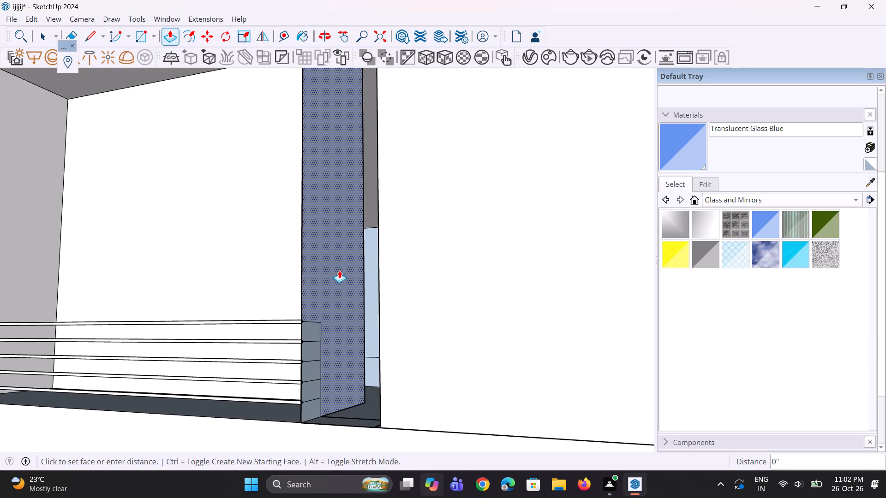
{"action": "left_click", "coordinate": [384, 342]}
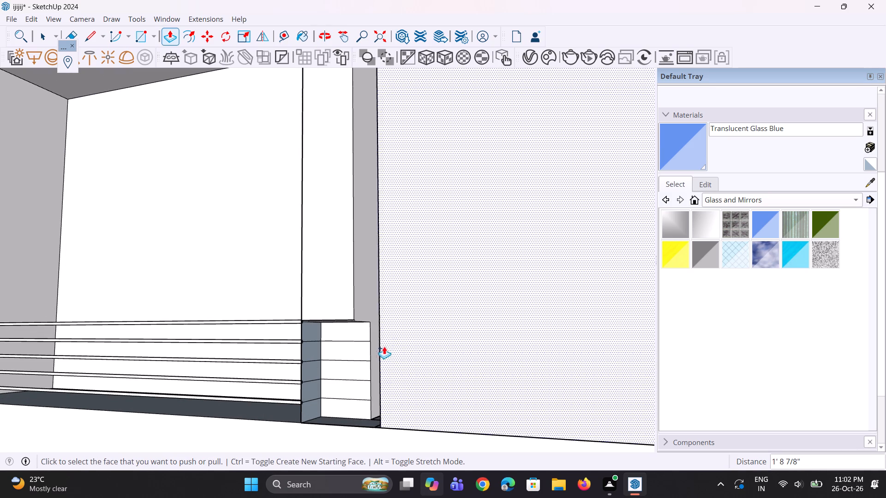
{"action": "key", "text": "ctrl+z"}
Push/pull the column's side face across the gap to meet the edge of the corner panel.
{"action": "left_click", "coordinate": [329, 289]}
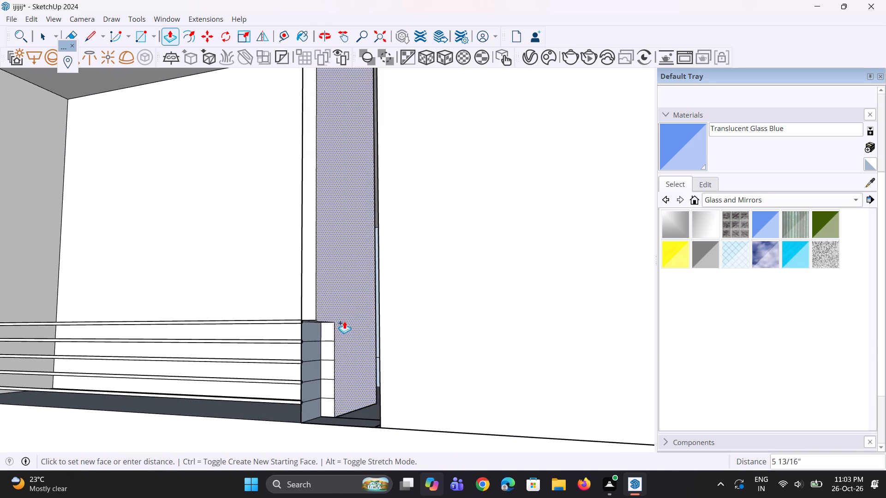
{"action": "left_click", "coordinate": [383, 358]}
Push/pull the underside face of the notch at the column's base, above the railing ends, by 1 3/16".
{"action": "middle_click_drag", "start_coordinate": [376, 355], "coordinate": [443, 320]}
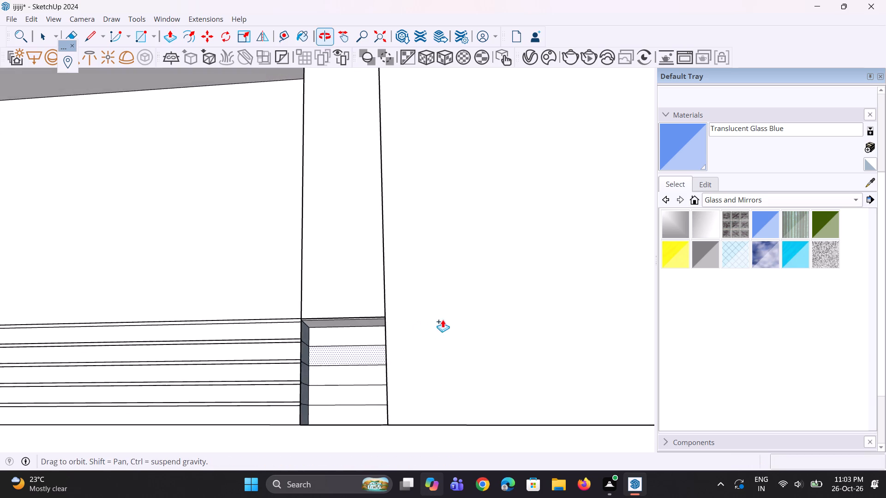
{"action": "scroll", "coordinate": [366, 328], "scroll_direction": "up", "scroll_amount": 2}
{"action": "left_click", "coordinate": [358, 328]}
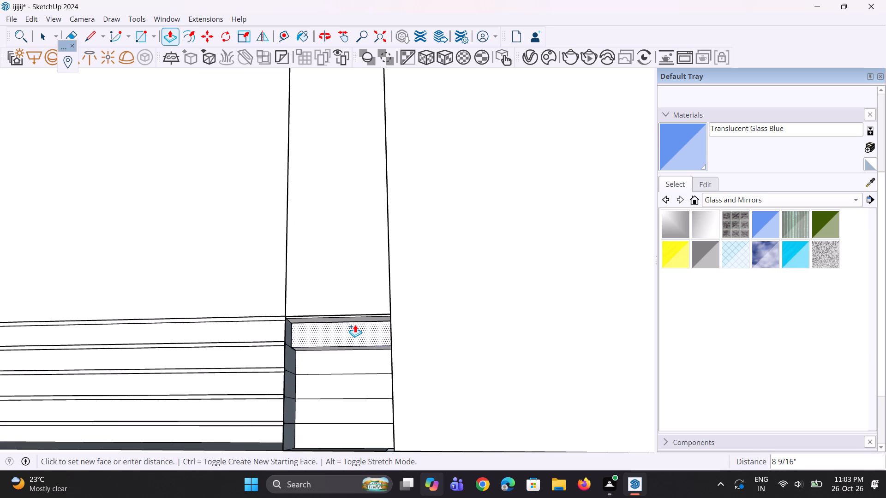
{"action": "key", "text": "Escape"}
{"action": "scroll", "coordinate": [318, 327], "scroll_direction": "up", "scroll_amount": 1}
{"action": "middle_click_drag", "start_coordinate": [318, 327], "coordinate": [323, 291]}
{"action": "scroll", "coordinate": [314, 323], "scroll_direction": "up", "scroll_amount": 3}
{"action": "left_click", "coordinate": [314, 323]}
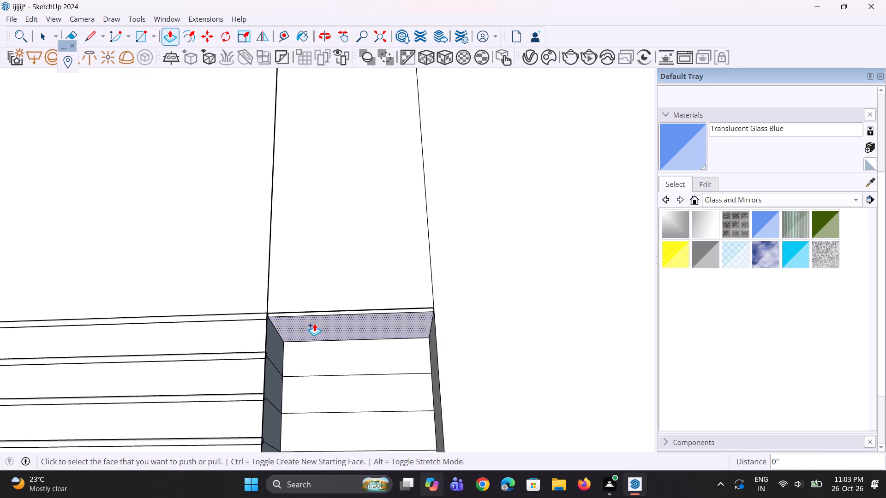
{"action": "left_click", "coordinate": [317, 317]}
{"action": "scroll", "coordinate": [310, 323], "scroll_direction": "up", "scroll_amount": 6}
{"action": "left_click", "coordinate": [287, 319]}
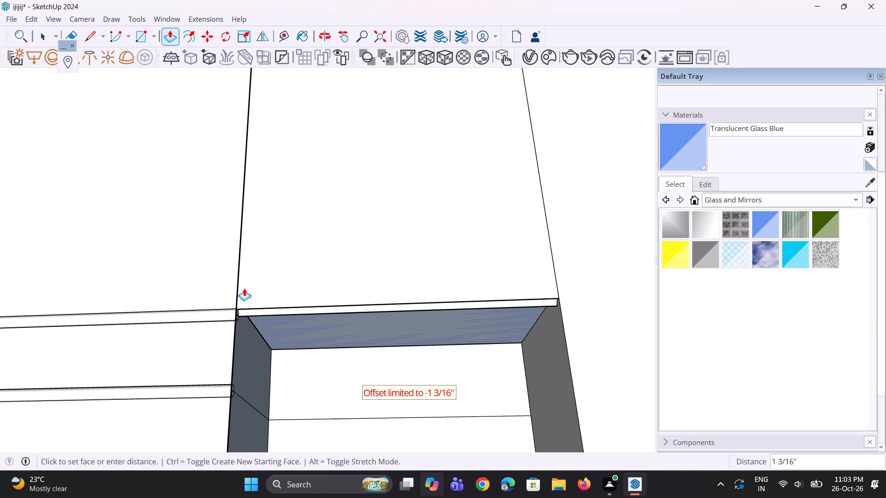
{"action": "scroll", "coordinate": [252, 318], "scroll_direction": "up", "scroll_amount": 2}
{"action": "left_click", "coordinate": [253, 308]}
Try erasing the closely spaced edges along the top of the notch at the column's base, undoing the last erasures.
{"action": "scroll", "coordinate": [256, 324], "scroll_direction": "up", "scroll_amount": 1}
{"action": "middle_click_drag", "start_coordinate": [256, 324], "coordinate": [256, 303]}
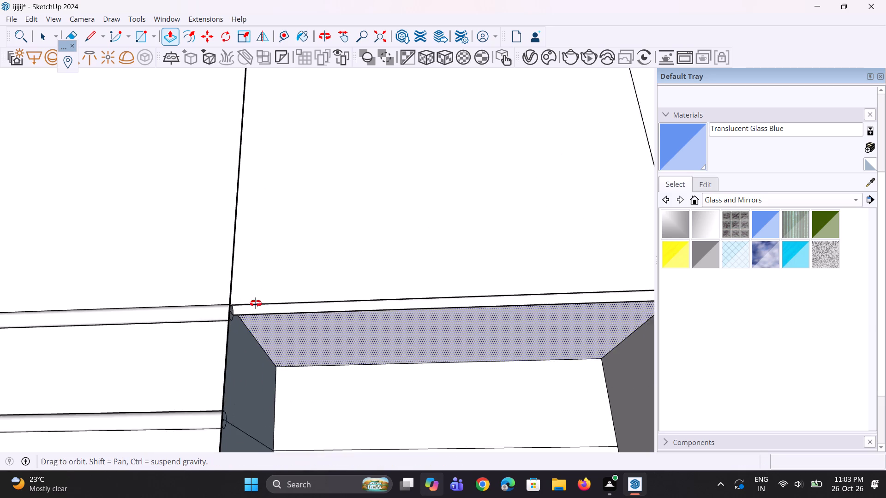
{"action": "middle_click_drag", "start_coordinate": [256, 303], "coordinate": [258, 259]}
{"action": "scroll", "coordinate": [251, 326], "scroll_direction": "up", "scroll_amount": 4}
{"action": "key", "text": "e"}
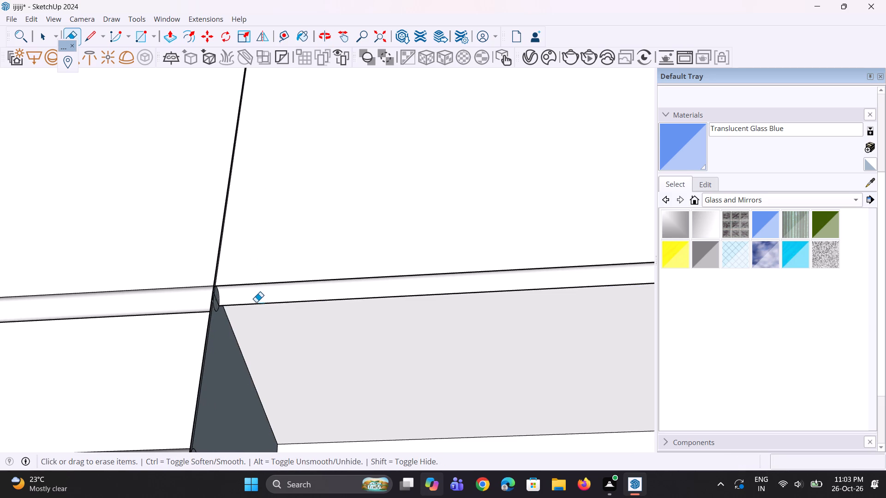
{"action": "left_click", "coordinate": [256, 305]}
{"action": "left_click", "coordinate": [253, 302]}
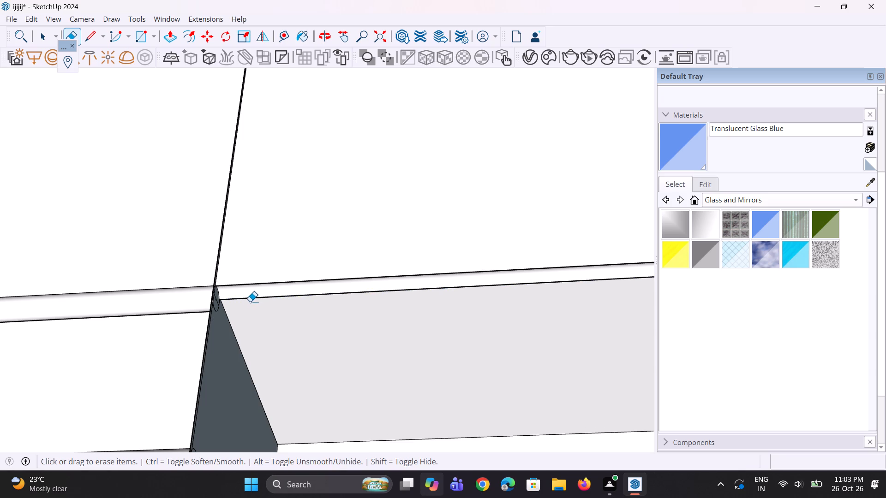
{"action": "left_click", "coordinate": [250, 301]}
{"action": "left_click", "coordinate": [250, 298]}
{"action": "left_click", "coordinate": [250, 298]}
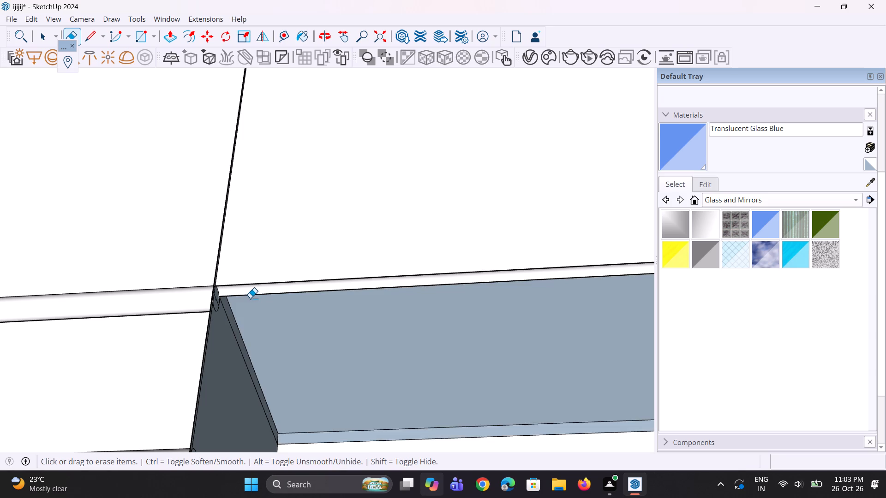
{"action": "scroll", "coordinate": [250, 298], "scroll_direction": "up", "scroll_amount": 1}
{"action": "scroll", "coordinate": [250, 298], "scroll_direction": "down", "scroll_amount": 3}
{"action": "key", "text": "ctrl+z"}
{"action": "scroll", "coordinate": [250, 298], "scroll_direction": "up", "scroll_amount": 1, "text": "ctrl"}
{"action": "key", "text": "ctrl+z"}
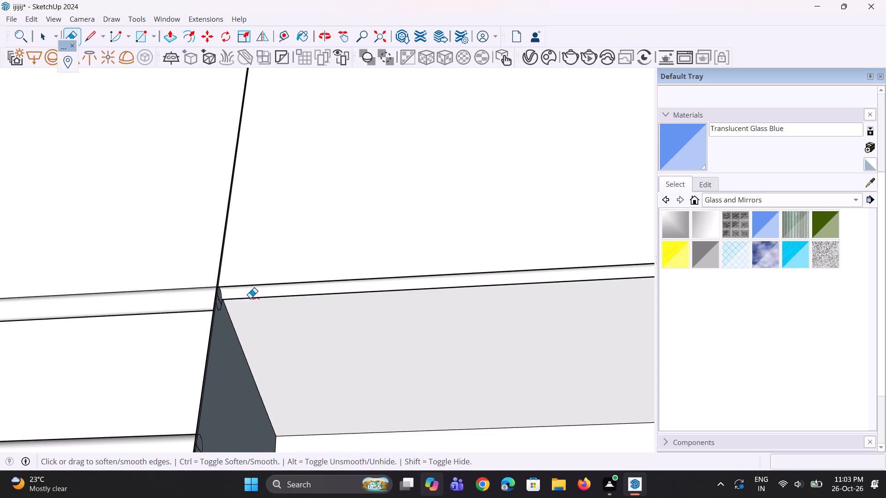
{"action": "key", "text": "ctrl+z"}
Erase the thin strip's lower edges along the top of the notch, where the railing end meets the column.
{"action": "scroll", "coordinate": [249, 298], "scroll_direction": "up", "scroll_amount": 2, "text": "ctrl"}
{"action": "left_click", "coordinate": [245, 302], "text": "ctrl"}
{"action": "middle_click_drag", "start_coordinate": [242, 304], "coordinate": [262, 221]}
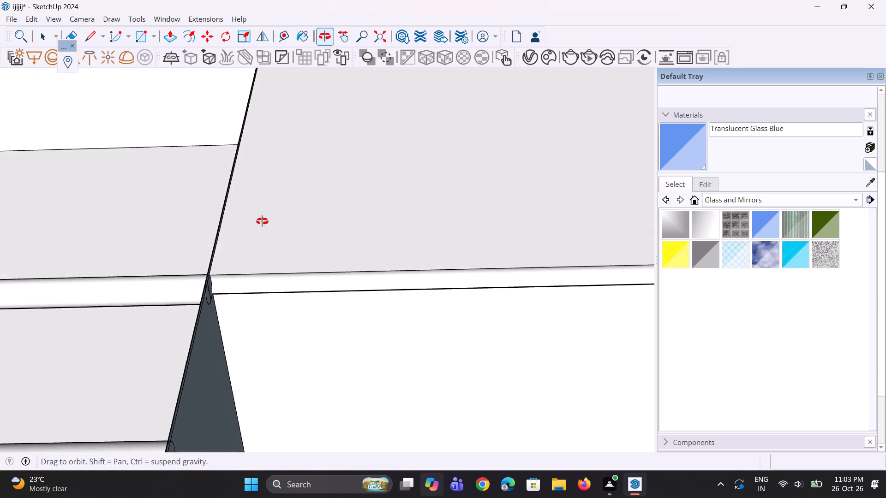
{"action": "middle_click_drag", "start_coordinate": [262, 221], "coordinate": [299, 75]}
{"action": "scroll", "coordinate": [240, 198], "scroll_direction": "up", "scroll_amount": 4}
{"action": "scroll", "coordinate": [227, 234], "scroll_direction": "down", "scroll_amount": 3}
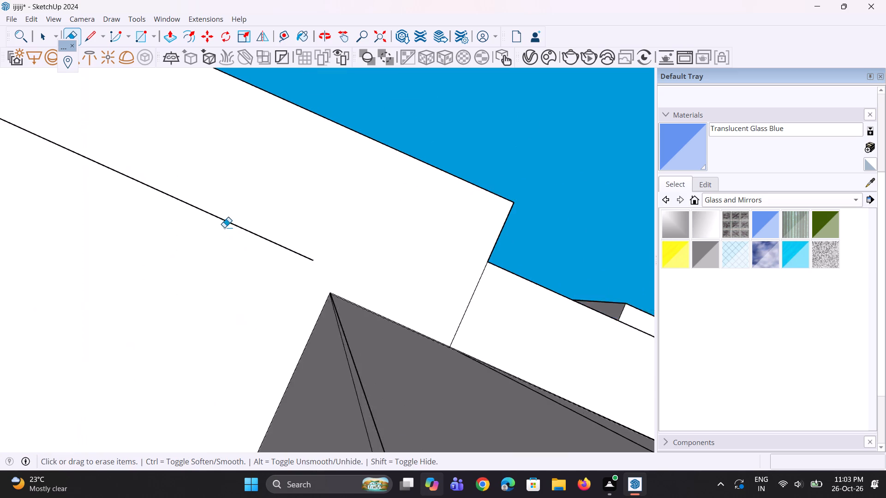
{"action": "scroll", "coordinate": [224, 227], "scroll_direction": "down", "scroll_amount": 2}
{"action": "middle_click_drag", "start_coordinate": [239, 258], "coordinate": [204, 245]}
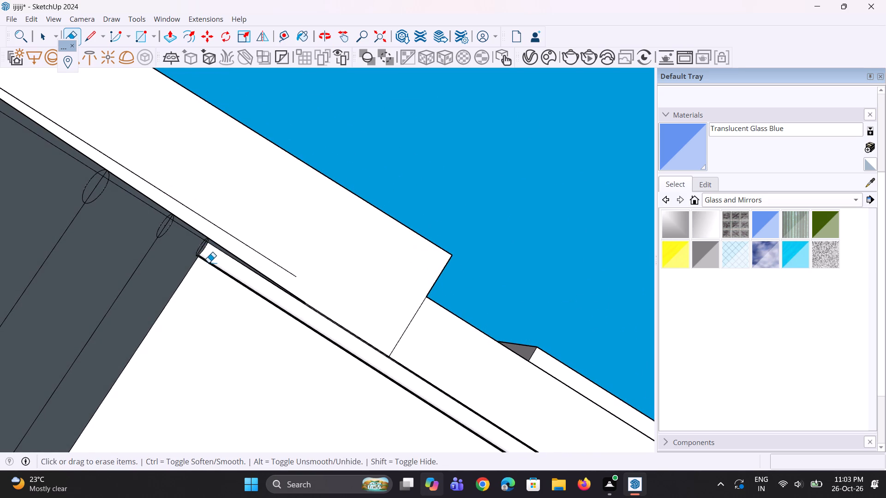
{"action": "triple_click", "coordinate": [209, 263]}
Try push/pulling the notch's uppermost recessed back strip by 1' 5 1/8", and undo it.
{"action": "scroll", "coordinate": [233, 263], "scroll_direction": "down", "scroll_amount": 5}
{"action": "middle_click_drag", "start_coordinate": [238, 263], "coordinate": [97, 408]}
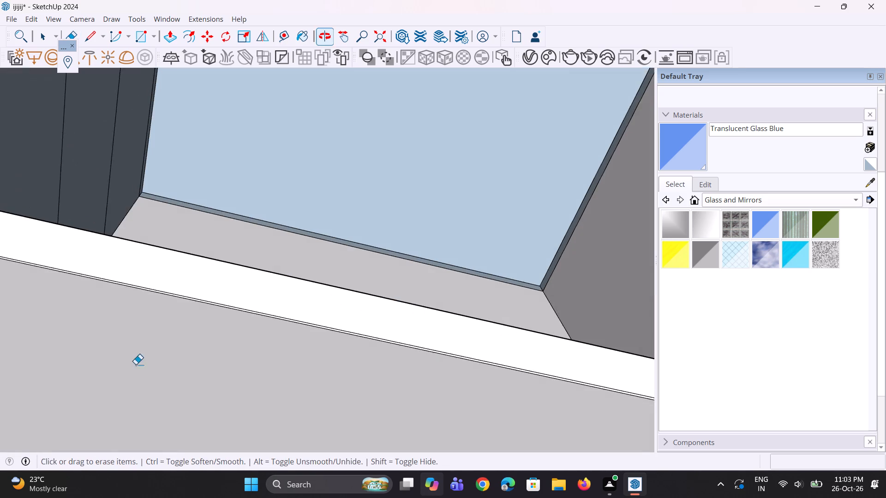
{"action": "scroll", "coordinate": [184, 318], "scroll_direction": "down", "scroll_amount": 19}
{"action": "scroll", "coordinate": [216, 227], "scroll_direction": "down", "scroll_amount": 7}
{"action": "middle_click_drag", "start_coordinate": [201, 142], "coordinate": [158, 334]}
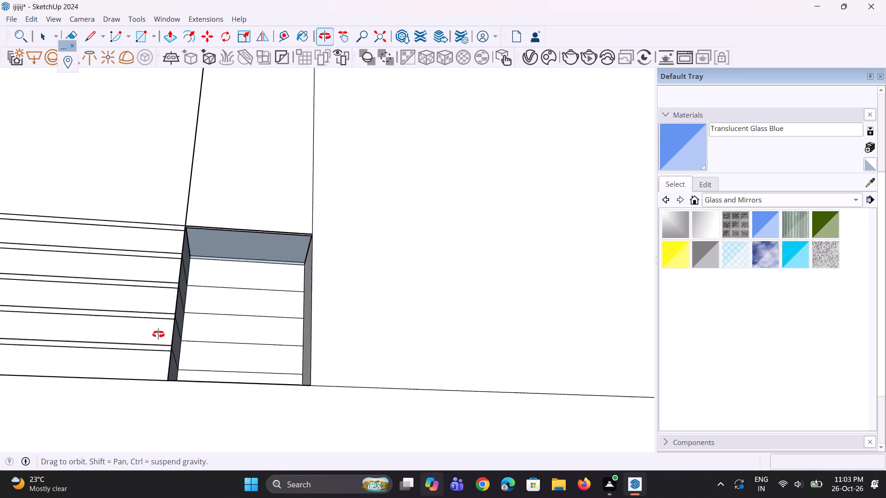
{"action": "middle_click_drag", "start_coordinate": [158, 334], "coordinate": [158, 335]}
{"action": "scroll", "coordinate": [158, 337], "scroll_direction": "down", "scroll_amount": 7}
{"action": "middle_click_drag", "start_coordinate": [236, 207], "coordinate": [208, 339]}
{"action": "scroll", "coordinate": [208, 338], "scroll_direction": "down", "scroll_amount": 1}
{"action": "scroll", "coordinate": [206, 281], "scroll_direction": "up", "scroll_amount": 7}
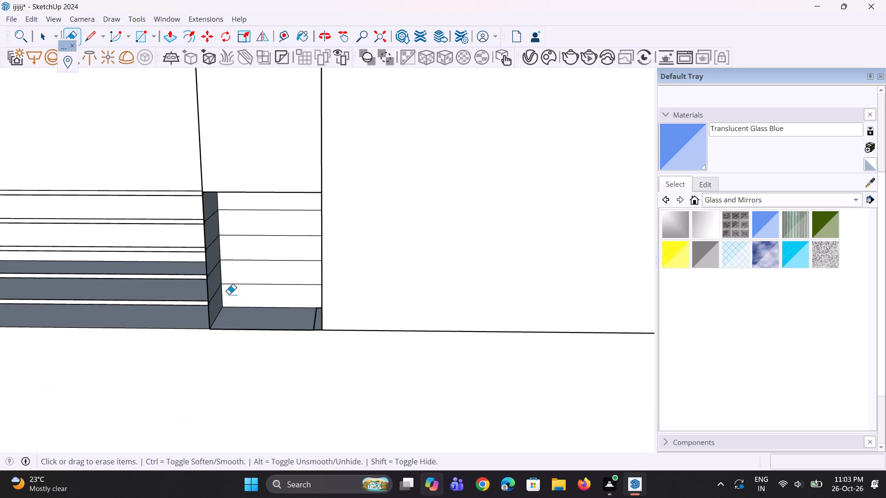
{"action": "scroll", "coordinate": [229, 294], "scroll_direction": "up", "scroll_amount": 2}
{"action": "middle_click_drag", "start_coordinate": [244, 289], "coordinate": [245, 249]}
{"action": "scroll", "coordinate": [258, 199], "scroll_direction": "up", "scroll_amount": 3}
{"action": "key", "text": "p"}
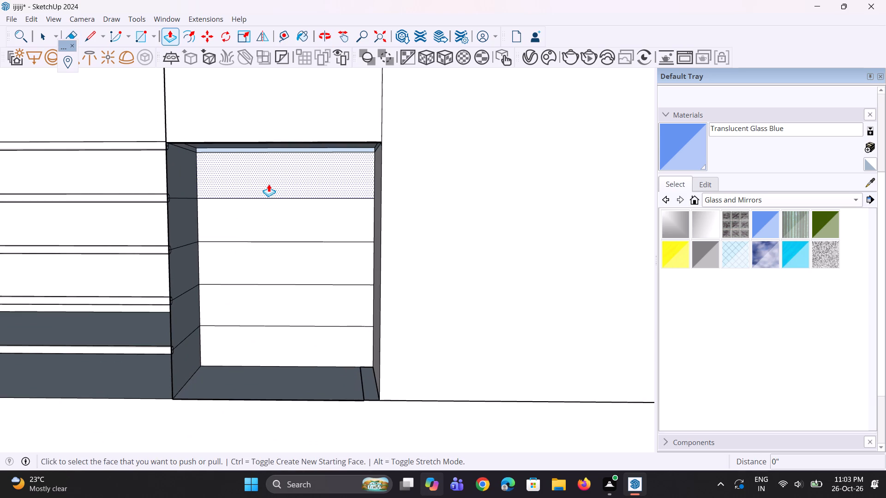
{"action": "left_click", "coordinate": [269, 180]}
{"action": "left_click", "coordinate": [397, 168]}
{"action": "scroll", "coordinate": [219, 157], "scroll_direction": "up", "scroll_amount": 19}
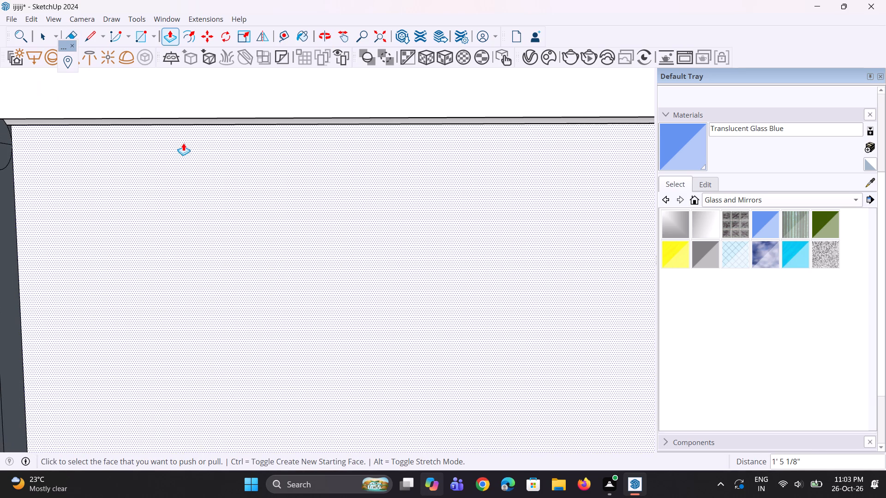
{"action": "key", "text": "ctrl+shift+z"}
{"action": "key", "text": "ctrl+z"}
Erase the leftover rail edges running across the top of the notch.
{"action": "middle_click_drag", "start_coordinate": [164, 146], "coordinate": [167, 105]}
{"action": "scroll", "coordinate": [97, 100], "scroll_direction": "up", "scroll_amount": 1}
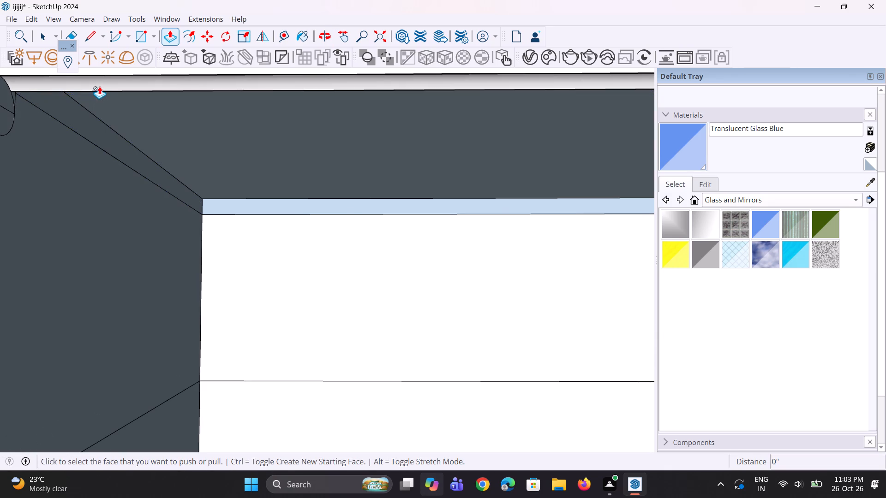
{"action": "key", "text": "e"}
{"action": "left_click", "coordinate": [95, 91]}
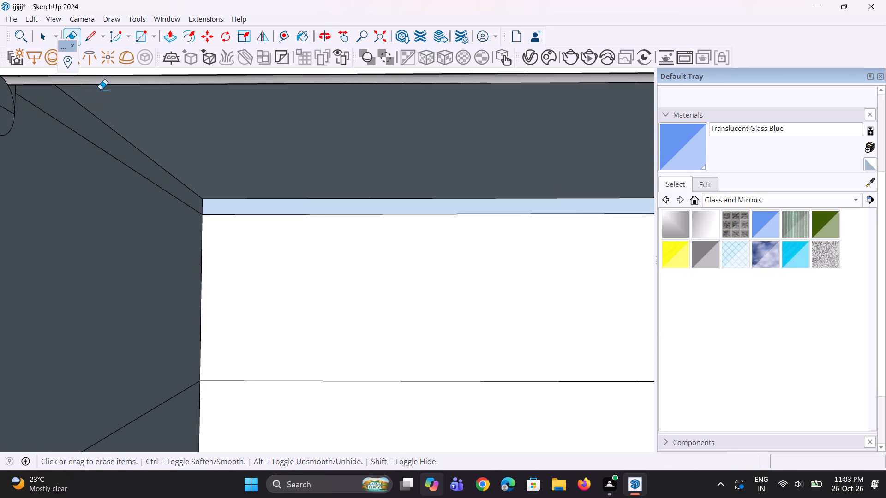
{"action": "left_click", "coordinate": [105, 86]}
{"action": "left_click", "coordinate": [108, 83]}
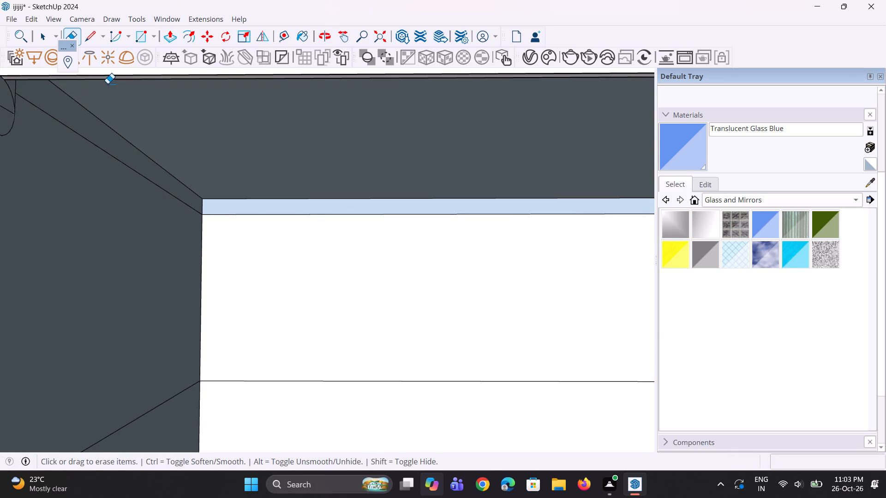
{"action": "scroll", "coordinate": [108, 110], "scroll_direction": "down", "scroll_amount": 1}
{"action": "middle_click", "coordinate": [108, 110]}
{"action": "scroll", "coordinate": [108, 110], "scroll_direction": "down", "scroll_amount": 1}
{"action": "middle_click_drag", "start_coordinate": [105, 113], "coordinate": [119, 58]}
{"action": "scroll", "coordinate": [105, 110], "scroll_direction": "down", "scroll_amount": 1}
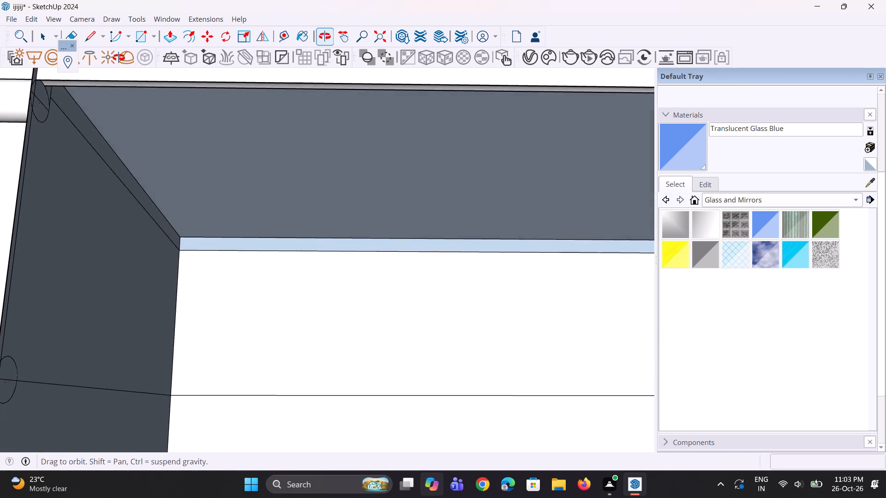
{"action": "middle_click_drag", "start_coordinate": [119, 58], "coordinate": [131, 32]}
{"action": "scroll", "coordinate": [102, 70], "scroll_direction": "up", "scroll_amount": 5}
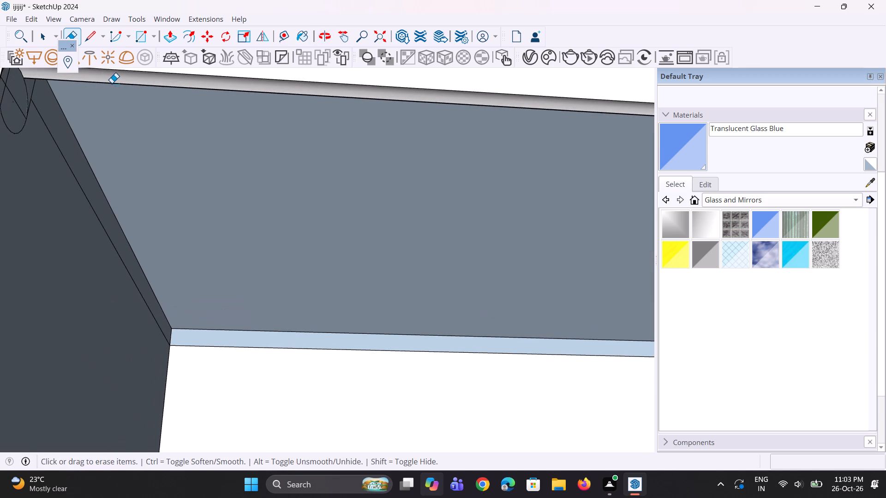
{"action": "left_click", "coordinate": [112, 83]}
{"action": "scroll", "coordinate": [102, 112], "scroll_direction": "down", "scroll_amount": 3}
{"action": "middle_click_drag", "start_coordinate": [108, 120], "coordinate": [118, 70]}
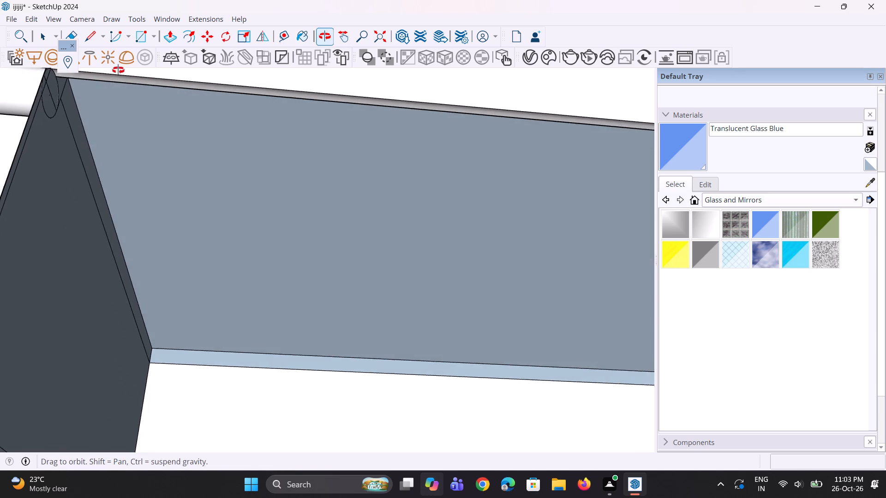
{"action": "middle_click_drag", "start_coordinate": [118, 70], "coordinate": [120, 68]}
{"action": "scroll", "coordinate": [120, 77], "scroll_direction": "up", "scroll_amount": 3}
{"action": "left_click", "coordinate": [121, 81]}
Push/pull the notch's uppermost back strip forward about 1' 6 3/16" to the column's front, creating a new starting face.
{"action": "scroll", "coordinate": [126, 134], "scroll_direction": "down", "scroll_amount": 4}
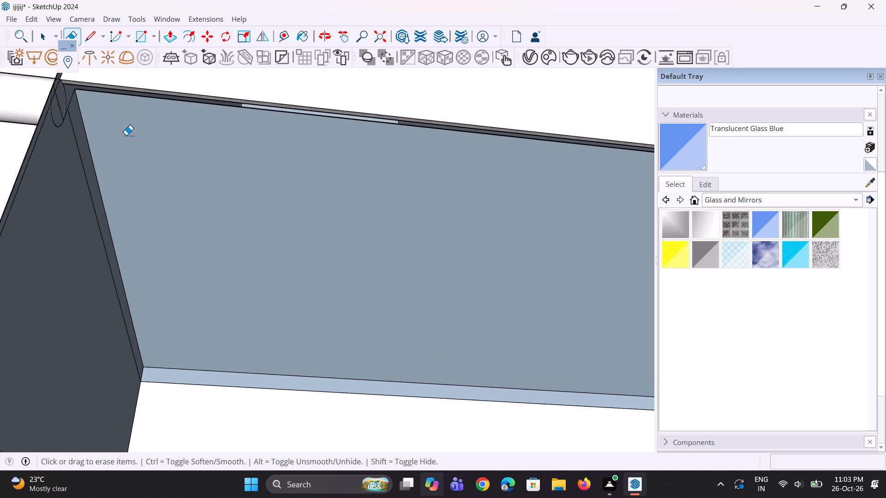
{"action": "scroll", "coordinate": [126, 135], "scroll_direction": "down", "scroll_amount": 1}
{"action": "scroll", "coordinate": [134, 127], "scroll_direction": "up", "scroll_amount": 1}
{"action": "middle_click_drag", "start_coordinate": [136, 124], "coordinate": [116, 188]}
{"action": "scroll", "coordinate": [114, 237], "scroll_direction": "down", "scroll_amount": 11}
{"action": "middle_click_drag", "start_coordinate": [163, 224], "coordinate": [168, 207]}
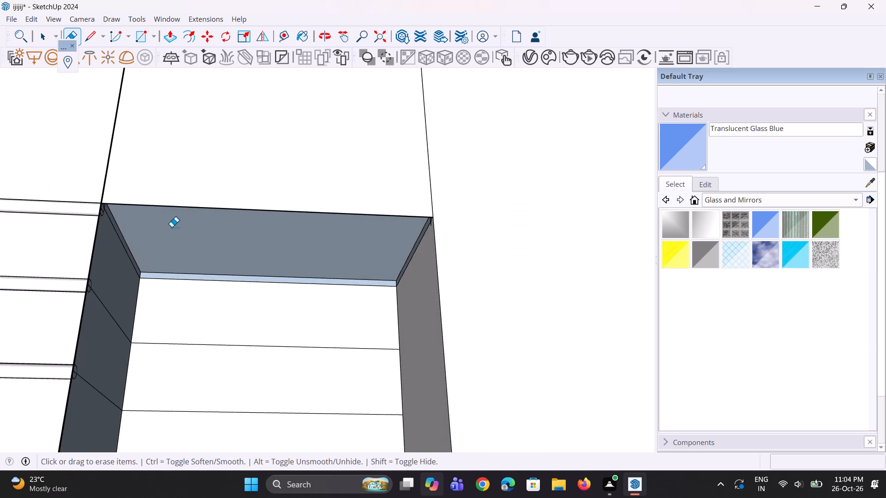
{"action": "scroll", "coordinate": [178, 236], "scroll_direction": "up", "scroll_amount": 2}
{"action": "key", "text": "p"}
{"action": "left_click", "coordinate": [210, 304]}
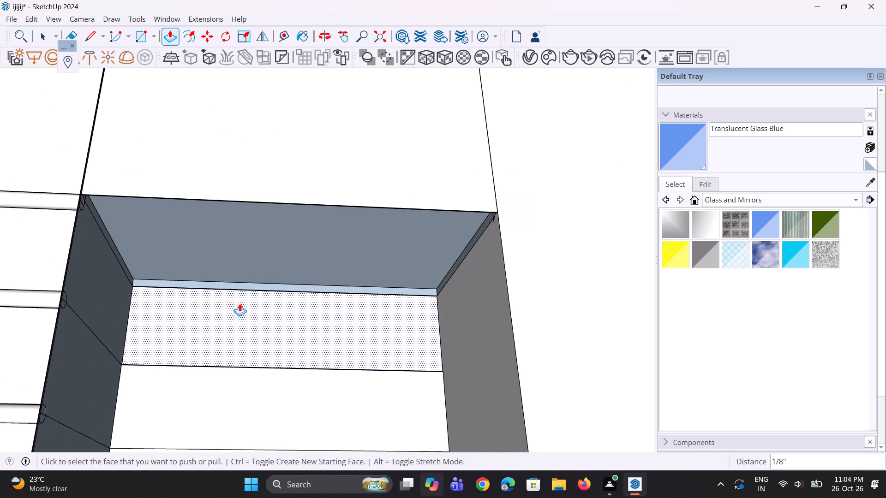
{"action": "left_click", "coordinate": [245, 318]}
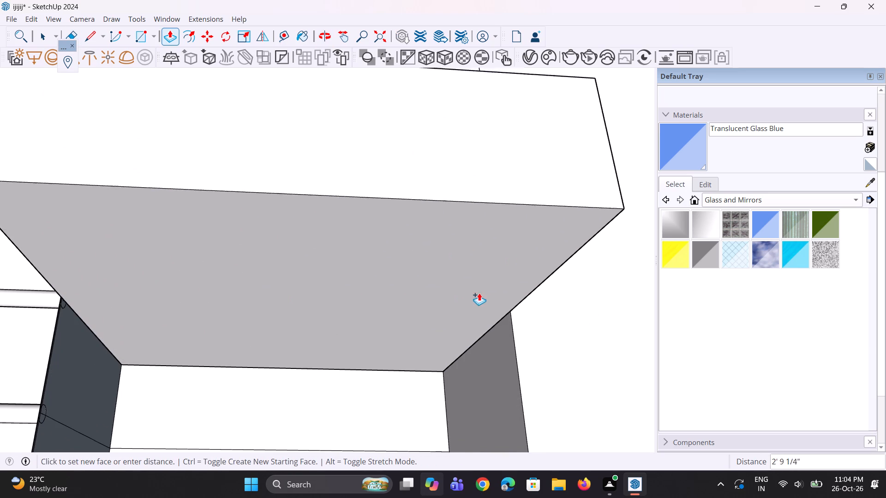
{"action": "left_click", "coordinate": [528, 334]}
{"action": "middle_click_drag", "start_coordinate": [281, 227], "coordinate": [251, 314]}
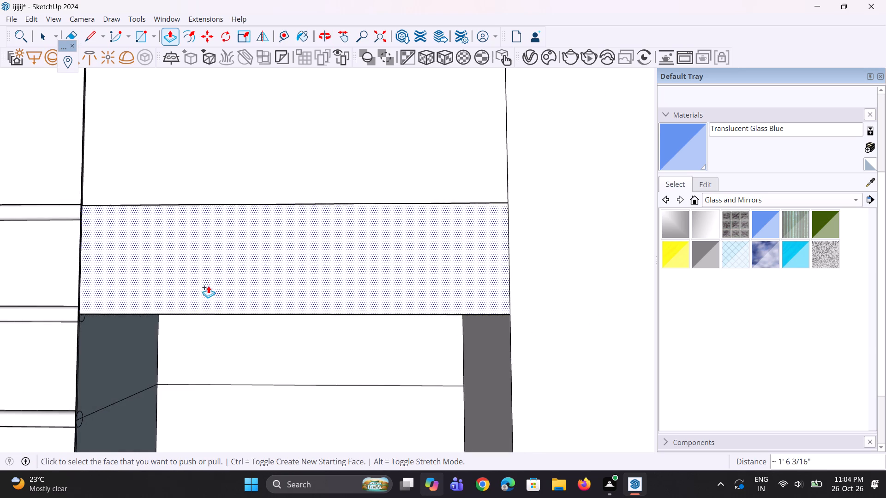
Repeat the same push/pull distance on the notch's remaining recessed back strips down to the column's base.
{"action": "scroll", "coordinate": [196, 264], "scroll_direction": "down", "scroll_amount": 3}
{"action": "middle_click_drag", "start_coordinate": [225, 310], "coordinate": [230, 249]}
{"action": "scroll", "coordinate": [230, 249], "scroll_direction": "down", "scroll_amount": 1}
{"action": "double_click", "coordinate": [214, 343]}
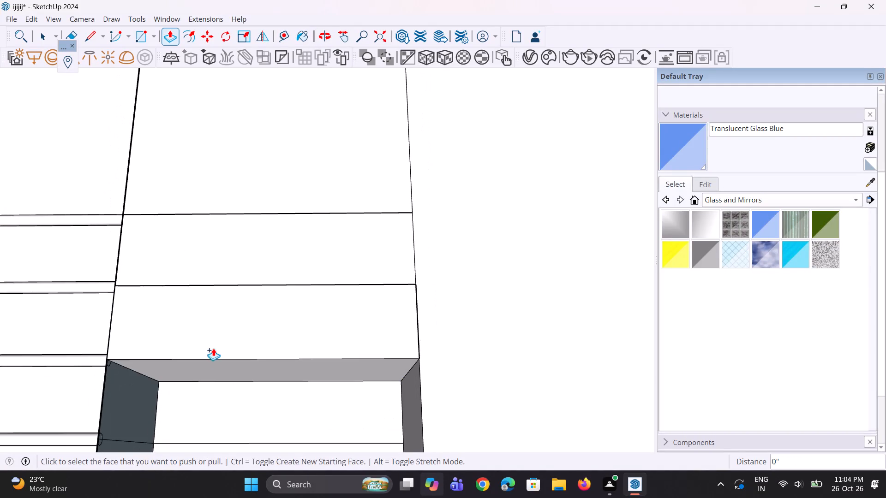
{"action": "double_click", "coordinate": [212, 373]}
{"action": "scroll", "coordinate": [131, 128], "scroll_direction": "down", "scroll_amount": 11}
{"action": "scroll", "coordinate": [148, 228], "scroll_direction": "up", "scroll_amount": 1}
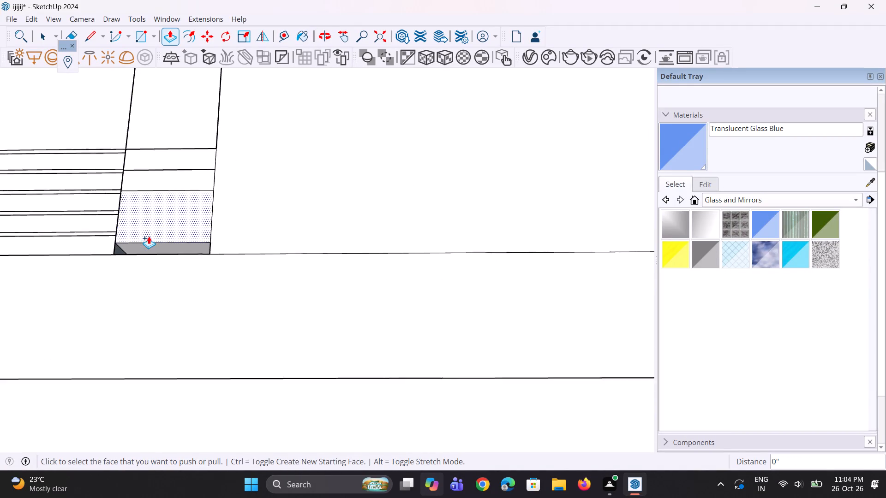
{"action": "scroll", "coordinate": [149, 236], "scroll_direction": "up", "scroll_amount": 2}
{"action": "middle_click_drag", "start_coordinate": [150, 239], "coordinate": [153, 269]}
{"action": "scroll", "coordinate": [155, 279], "scroll_direction": "up", "scroll_amount": 1}
{"action": "middle_click_drag", "start_coordinate": [155, 279], "coordinate": [162, 327]}
{"action": "scroll", "coordinate": [177, 276], "scroll_direction": "up", "scroll_amount": 3}
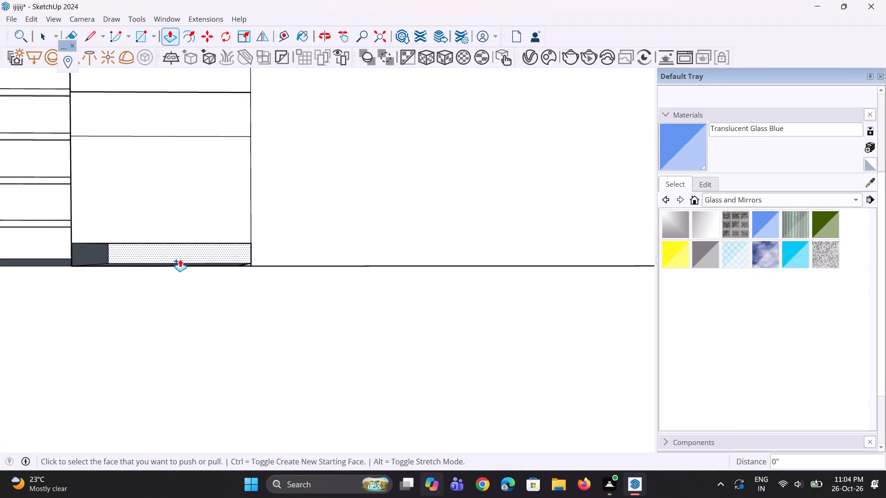
{"action": "double_click", "coordinate": [180, 259]}
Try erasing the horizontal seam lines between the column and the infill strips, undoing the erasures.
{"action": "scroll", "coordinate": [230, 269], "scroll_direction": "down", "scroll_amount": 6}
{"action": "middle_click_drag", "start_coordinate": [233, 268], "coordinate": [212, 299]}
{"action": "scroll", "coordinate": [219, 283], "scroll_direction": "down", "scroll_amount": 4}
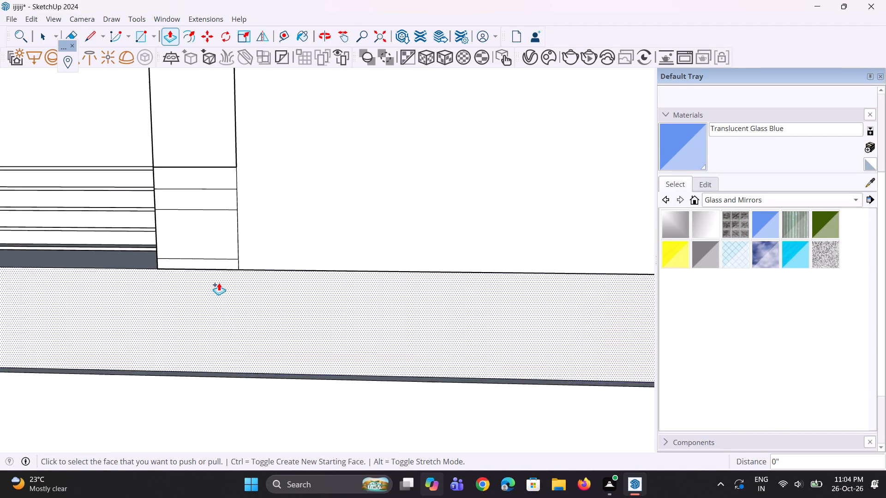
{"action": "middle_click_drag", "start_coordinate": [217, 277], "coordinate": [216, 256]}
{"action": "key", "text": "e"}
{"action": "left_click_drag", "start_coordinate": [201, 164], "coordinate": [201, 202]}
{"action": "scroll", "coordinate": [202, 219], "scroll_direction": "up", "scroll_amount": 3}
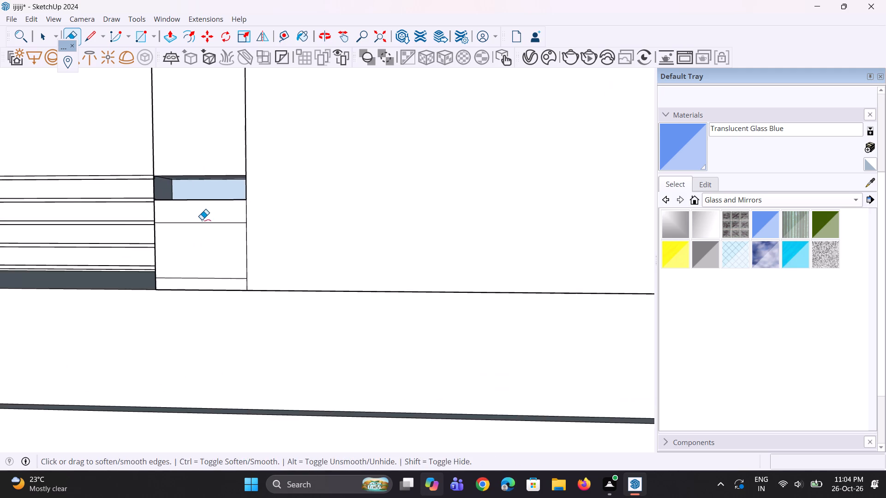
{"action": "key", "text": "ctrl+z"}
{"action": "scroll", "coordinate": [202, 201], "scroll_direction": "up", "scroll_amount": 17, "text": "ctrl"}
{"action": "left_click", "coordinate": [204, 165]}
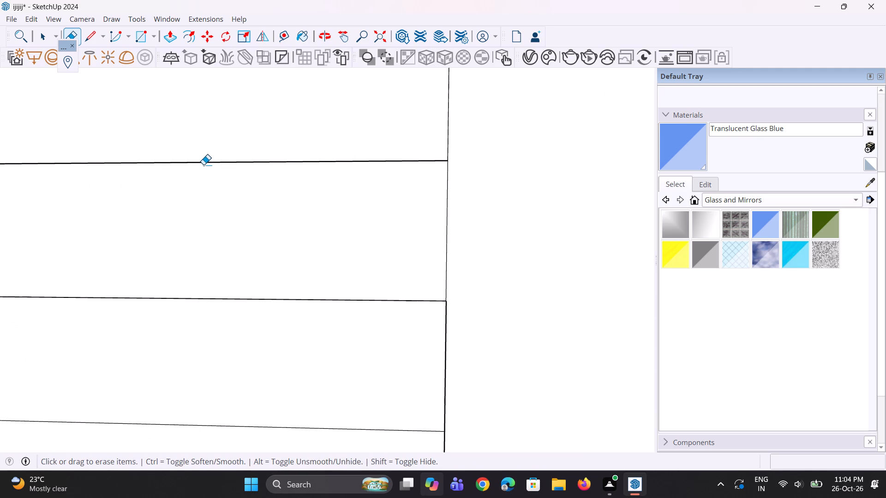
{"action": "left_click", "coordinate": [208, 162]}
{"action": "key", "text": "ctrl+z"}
Push/pull the uppermost infill strip's front face by 6 5/8".
{"action": "key", "text": "p"}
{"action": "left_click_drag", "start_coordinate": [186, 227], "coordinate": [194, 220]}
{"action": "left_click", "coordinate": [207, 212]}
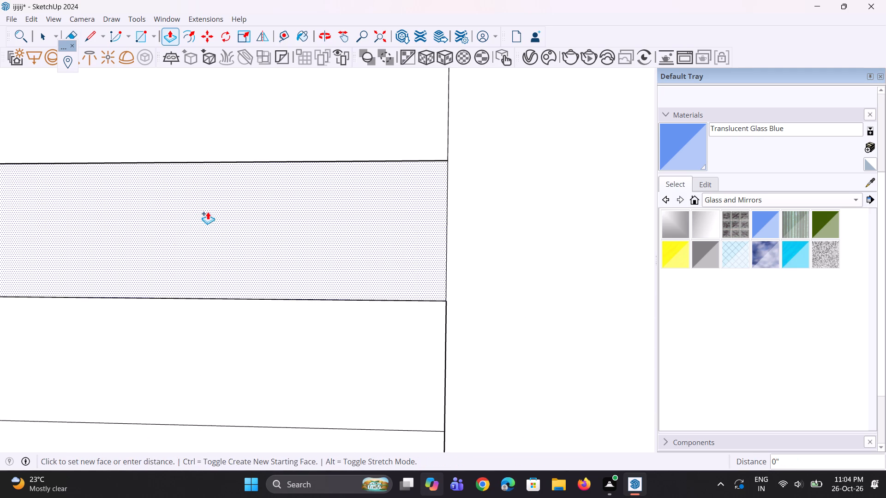
{"action": "middle_click_drag", "start_coordinate": [240, 225], "coordinate": [199, 272]}
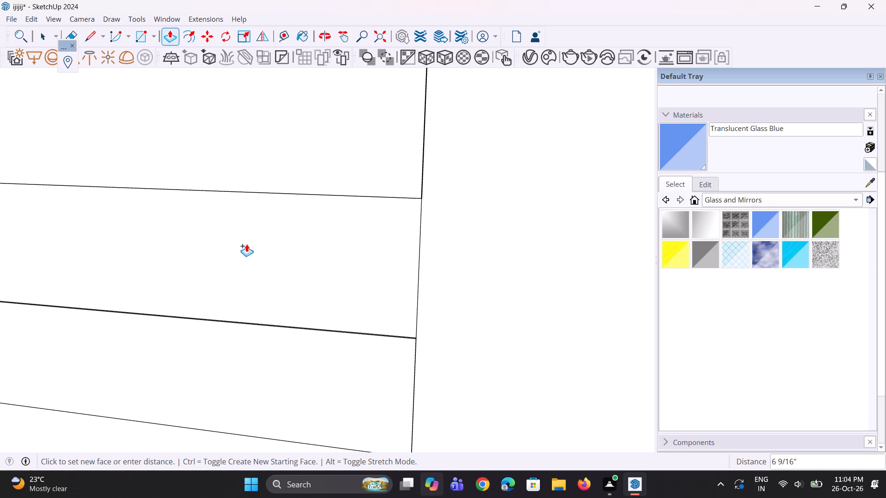
{"action": "left_click", "coordinate": [246, 244]}
{"action": "scroll", "coordinate": [309, 237], "scroll_direction": "down", "scroll_amount": 5}
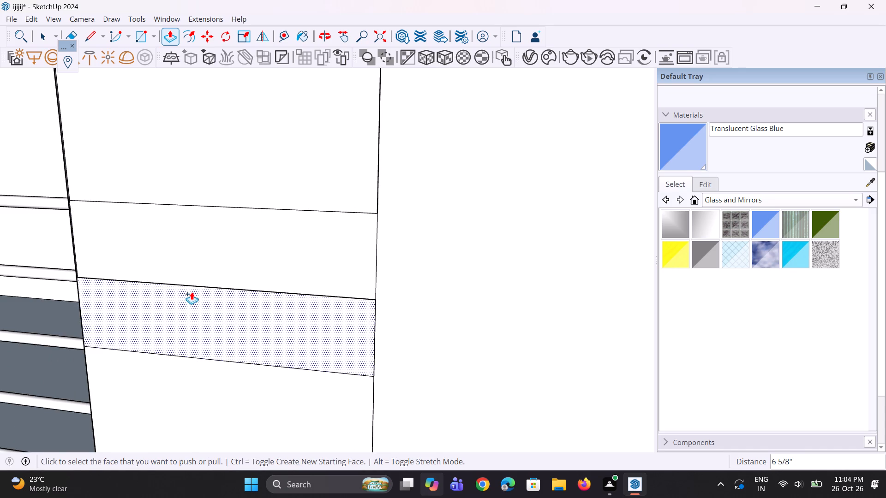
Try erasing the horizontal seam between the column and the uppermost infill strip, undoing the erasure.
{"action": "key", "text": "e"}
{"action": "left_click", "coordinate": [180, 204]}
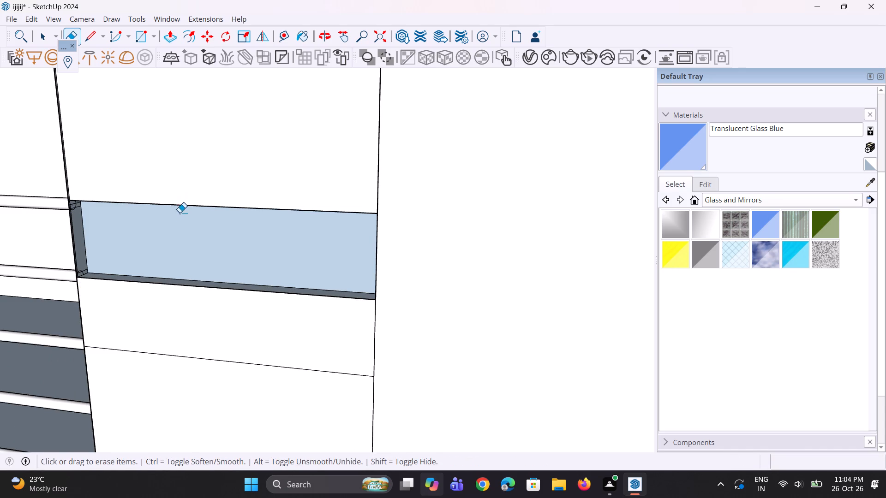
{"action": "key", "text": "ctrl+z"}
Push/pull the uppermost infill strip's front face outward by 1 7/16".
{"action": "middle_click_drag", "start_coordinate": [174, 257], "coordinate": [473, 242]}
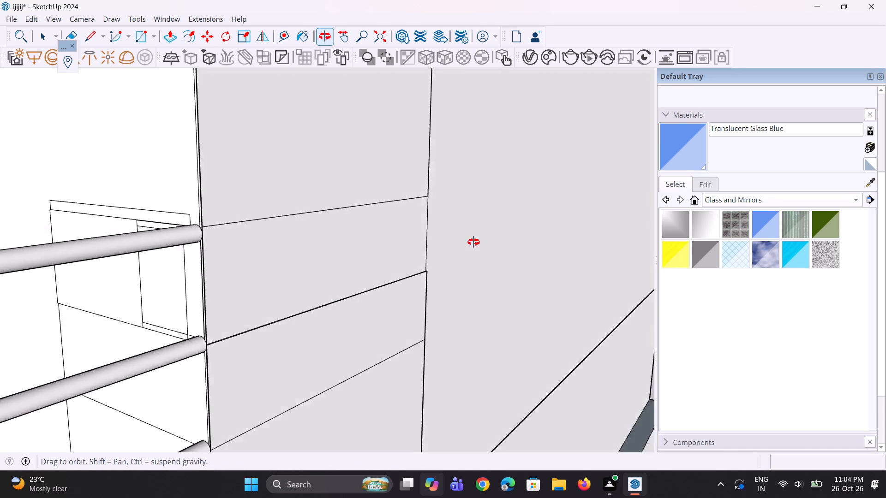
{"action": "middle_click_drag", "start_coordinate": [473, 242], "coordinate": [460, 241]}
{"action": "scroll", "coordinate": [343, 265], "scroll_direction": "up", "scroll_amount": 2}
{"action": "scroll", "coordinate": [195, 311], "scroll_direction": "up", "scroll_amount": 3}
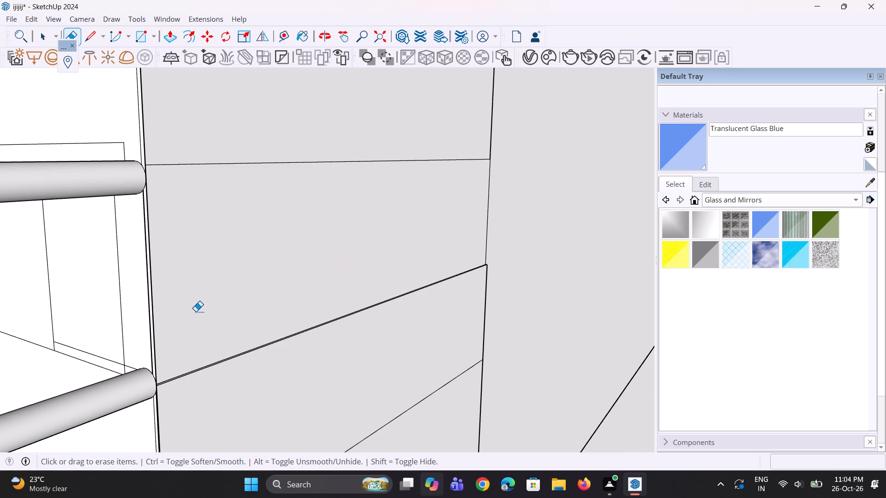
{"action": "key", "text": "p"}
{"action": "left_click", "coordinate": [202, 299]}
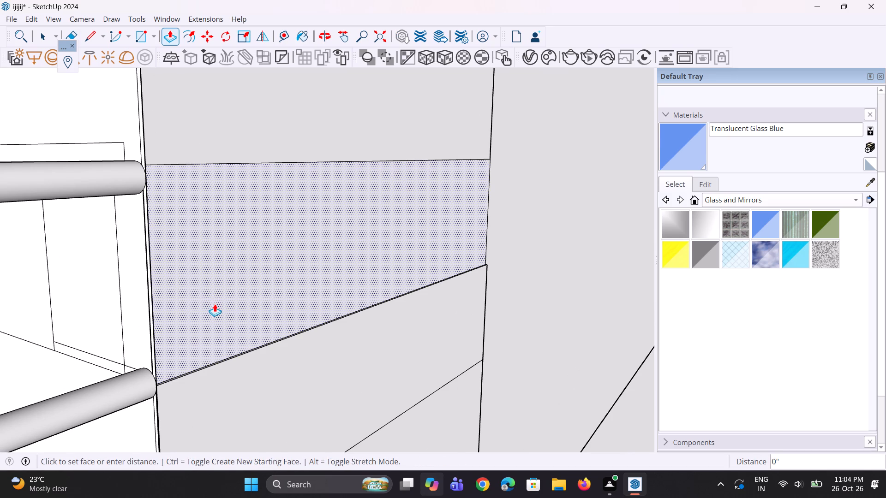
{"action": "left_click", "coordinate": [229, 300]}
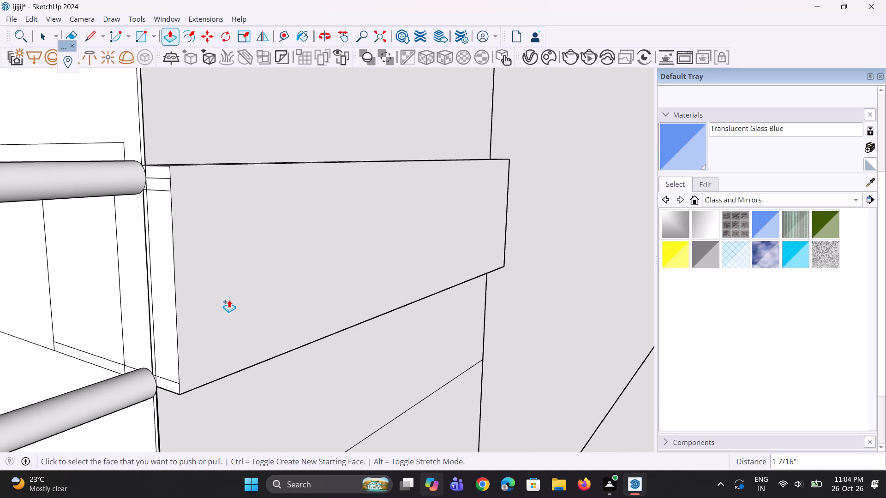
Examine the projecting infill strip against the column, the corner wall and the balcony bays above.
{"action": "scroll", "coordinate": [141, 257], "scroll_direction": "down", "scroll_amount": 6}
{"action": "middle_click_drag", "start_coordinate": [266, 296], "coordinate": [171, 238]}
{"action": "scroll", "coordinate": [30, 205], "scroll_direction": "down", "scroll_amount": 6}
{"action": "scroll", "coordinate": [92, 202], "scroll_direction": "down", "scroll_amount": 6}
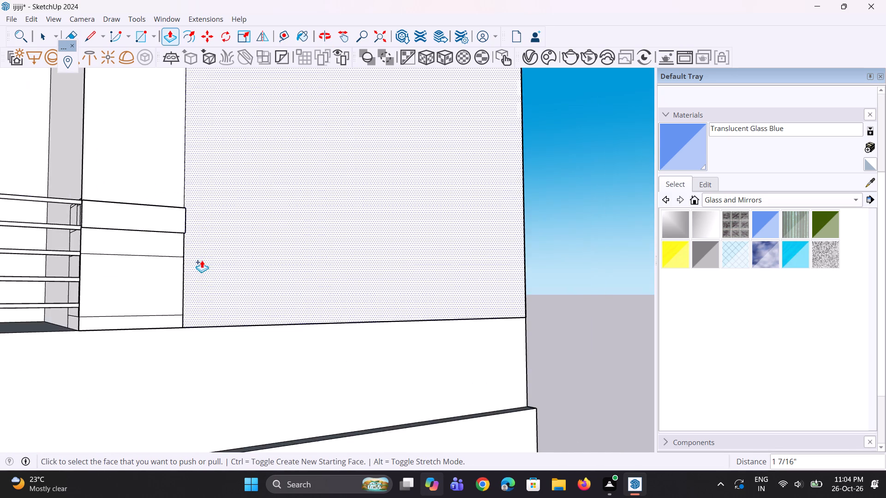
{"action": "middle_click_drag", "start_coordinate": [199, 281], "coordinate": [110, 463]}
{"action": "scroll", "coordinate": [123, 337], "scroll_direction": "down", "scroll_amount": 12}
{"action": "middle_click_drag", "start_coordinate": [169, 336], "coordinate": [230, 278]}
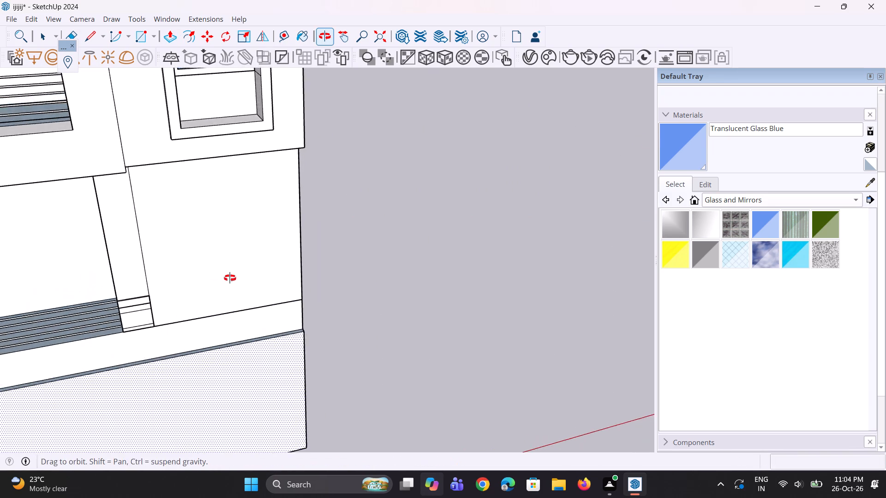
{"action": "middle_click_drag", "start_coordinate": [230, 278], "coordinate": [252, 252]}
{"action": "scroll", "coordinate": [258, 243], "scroll_direction": "down", "scroll_amount": 10}
{"action": "scroll", "coordinate": [259, 242], "scroll_direction": "up", "scroll_amount": 1}
{"action": "middle_click_drag", "start_coordinate": [257, 237], "coordinate": [249, 114]}
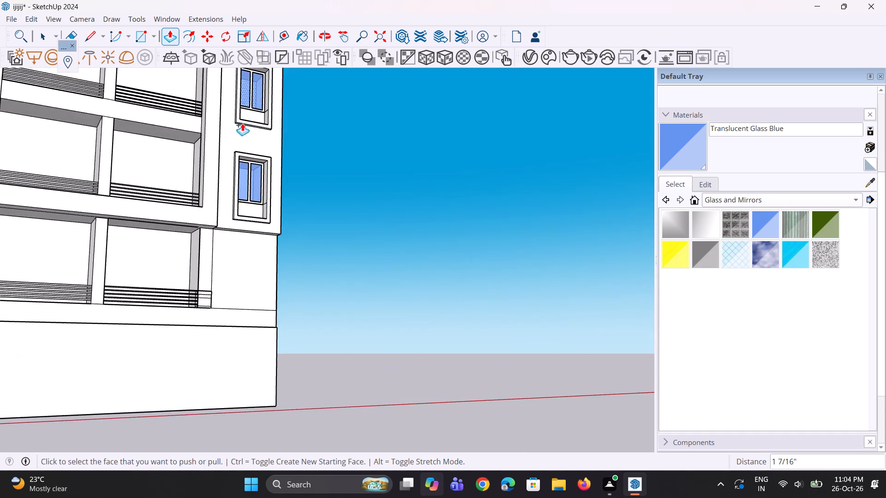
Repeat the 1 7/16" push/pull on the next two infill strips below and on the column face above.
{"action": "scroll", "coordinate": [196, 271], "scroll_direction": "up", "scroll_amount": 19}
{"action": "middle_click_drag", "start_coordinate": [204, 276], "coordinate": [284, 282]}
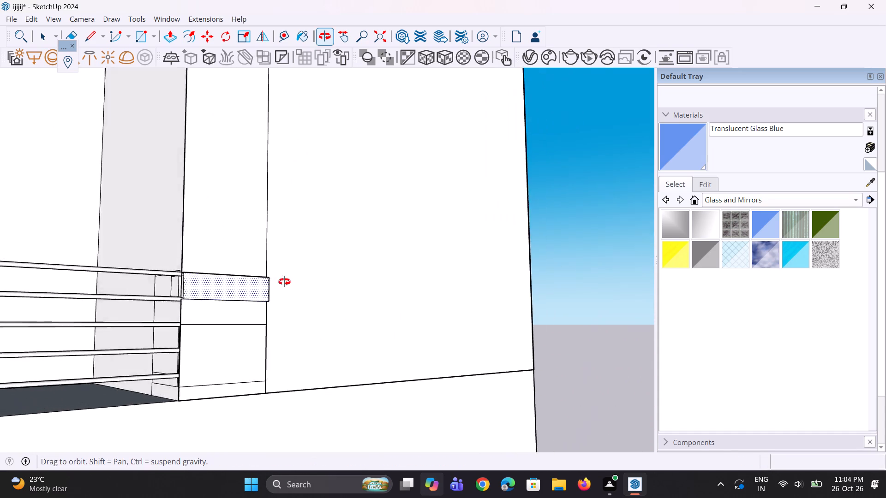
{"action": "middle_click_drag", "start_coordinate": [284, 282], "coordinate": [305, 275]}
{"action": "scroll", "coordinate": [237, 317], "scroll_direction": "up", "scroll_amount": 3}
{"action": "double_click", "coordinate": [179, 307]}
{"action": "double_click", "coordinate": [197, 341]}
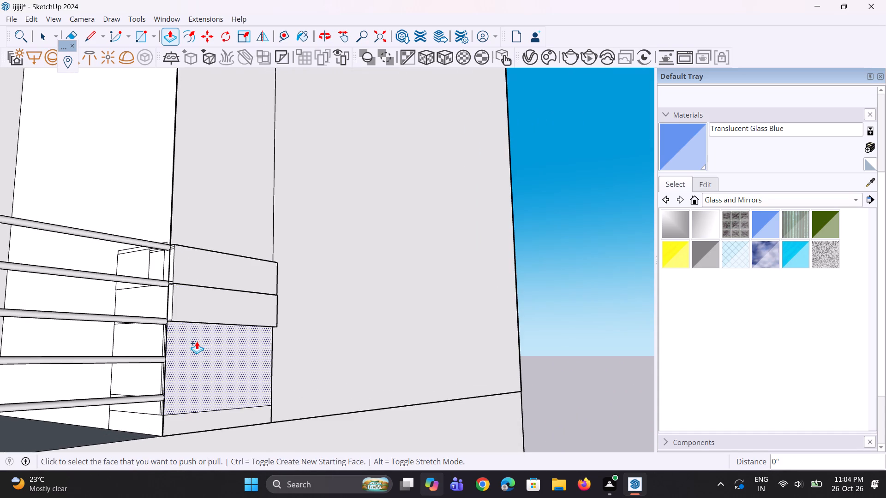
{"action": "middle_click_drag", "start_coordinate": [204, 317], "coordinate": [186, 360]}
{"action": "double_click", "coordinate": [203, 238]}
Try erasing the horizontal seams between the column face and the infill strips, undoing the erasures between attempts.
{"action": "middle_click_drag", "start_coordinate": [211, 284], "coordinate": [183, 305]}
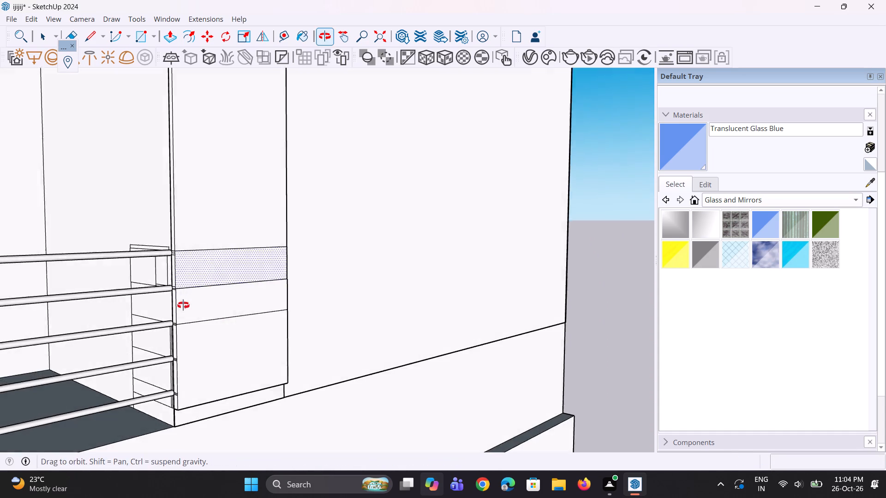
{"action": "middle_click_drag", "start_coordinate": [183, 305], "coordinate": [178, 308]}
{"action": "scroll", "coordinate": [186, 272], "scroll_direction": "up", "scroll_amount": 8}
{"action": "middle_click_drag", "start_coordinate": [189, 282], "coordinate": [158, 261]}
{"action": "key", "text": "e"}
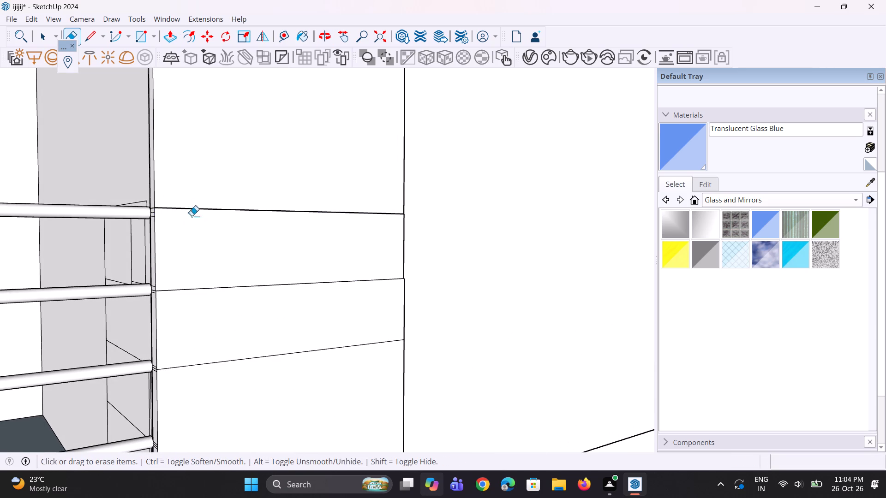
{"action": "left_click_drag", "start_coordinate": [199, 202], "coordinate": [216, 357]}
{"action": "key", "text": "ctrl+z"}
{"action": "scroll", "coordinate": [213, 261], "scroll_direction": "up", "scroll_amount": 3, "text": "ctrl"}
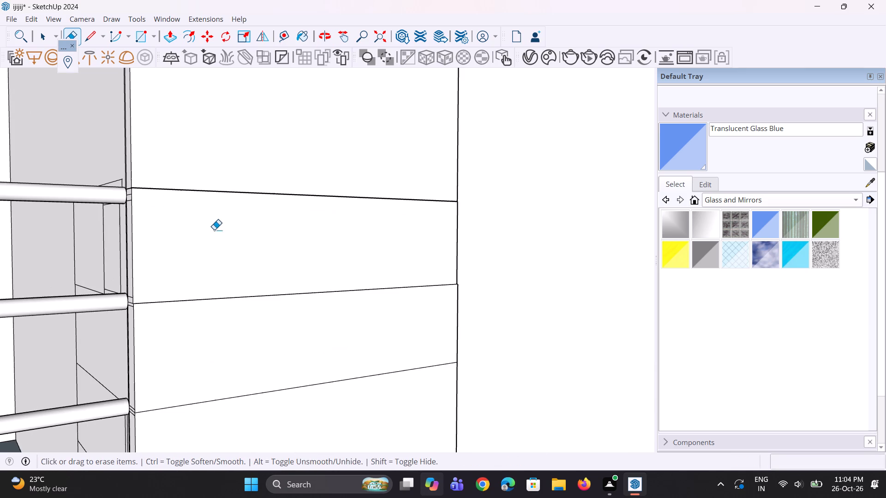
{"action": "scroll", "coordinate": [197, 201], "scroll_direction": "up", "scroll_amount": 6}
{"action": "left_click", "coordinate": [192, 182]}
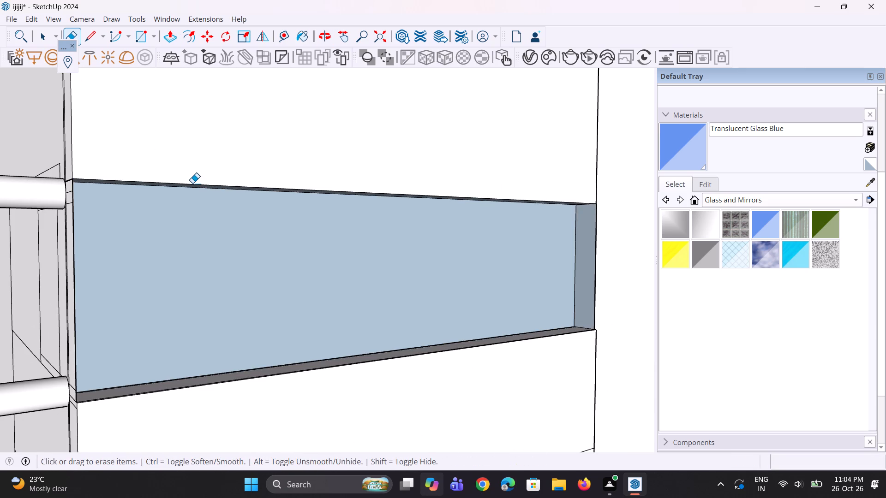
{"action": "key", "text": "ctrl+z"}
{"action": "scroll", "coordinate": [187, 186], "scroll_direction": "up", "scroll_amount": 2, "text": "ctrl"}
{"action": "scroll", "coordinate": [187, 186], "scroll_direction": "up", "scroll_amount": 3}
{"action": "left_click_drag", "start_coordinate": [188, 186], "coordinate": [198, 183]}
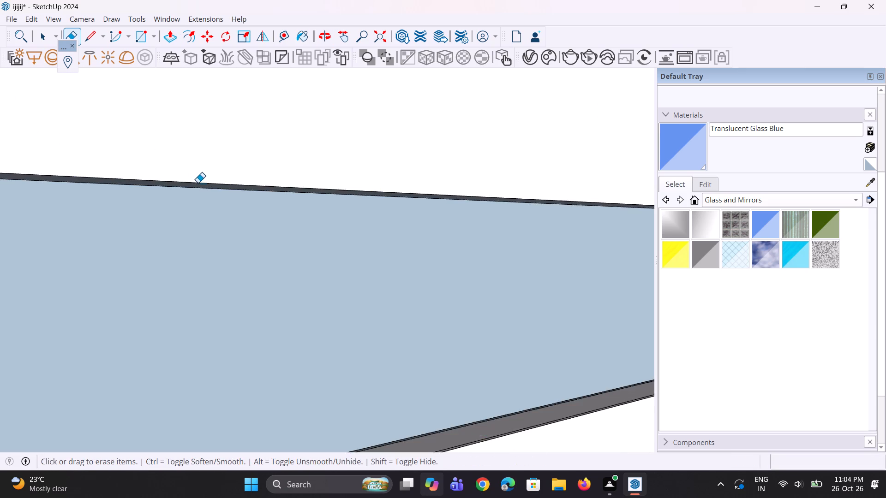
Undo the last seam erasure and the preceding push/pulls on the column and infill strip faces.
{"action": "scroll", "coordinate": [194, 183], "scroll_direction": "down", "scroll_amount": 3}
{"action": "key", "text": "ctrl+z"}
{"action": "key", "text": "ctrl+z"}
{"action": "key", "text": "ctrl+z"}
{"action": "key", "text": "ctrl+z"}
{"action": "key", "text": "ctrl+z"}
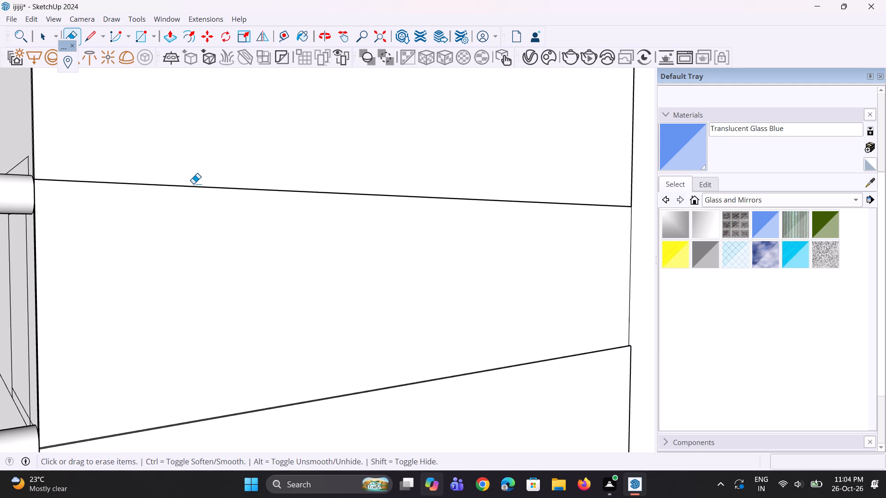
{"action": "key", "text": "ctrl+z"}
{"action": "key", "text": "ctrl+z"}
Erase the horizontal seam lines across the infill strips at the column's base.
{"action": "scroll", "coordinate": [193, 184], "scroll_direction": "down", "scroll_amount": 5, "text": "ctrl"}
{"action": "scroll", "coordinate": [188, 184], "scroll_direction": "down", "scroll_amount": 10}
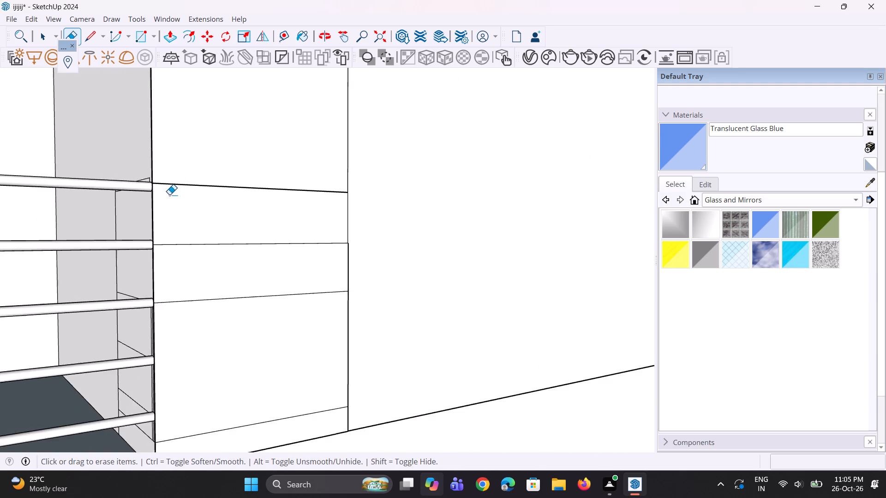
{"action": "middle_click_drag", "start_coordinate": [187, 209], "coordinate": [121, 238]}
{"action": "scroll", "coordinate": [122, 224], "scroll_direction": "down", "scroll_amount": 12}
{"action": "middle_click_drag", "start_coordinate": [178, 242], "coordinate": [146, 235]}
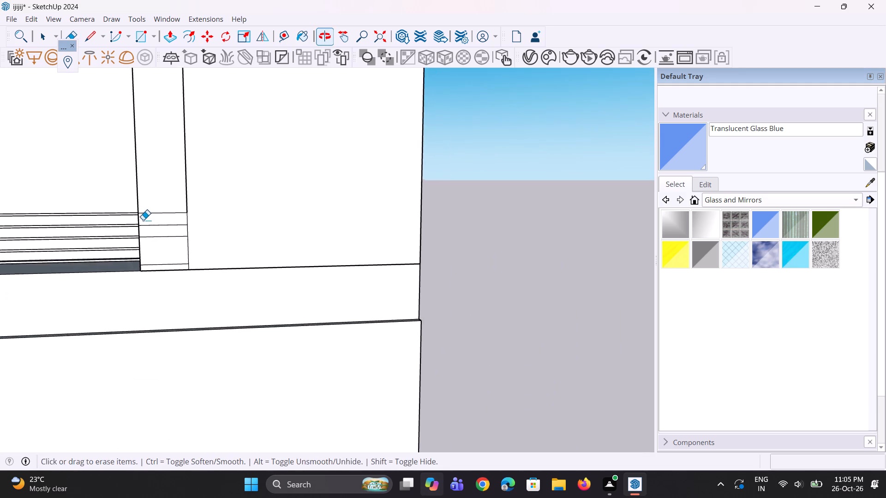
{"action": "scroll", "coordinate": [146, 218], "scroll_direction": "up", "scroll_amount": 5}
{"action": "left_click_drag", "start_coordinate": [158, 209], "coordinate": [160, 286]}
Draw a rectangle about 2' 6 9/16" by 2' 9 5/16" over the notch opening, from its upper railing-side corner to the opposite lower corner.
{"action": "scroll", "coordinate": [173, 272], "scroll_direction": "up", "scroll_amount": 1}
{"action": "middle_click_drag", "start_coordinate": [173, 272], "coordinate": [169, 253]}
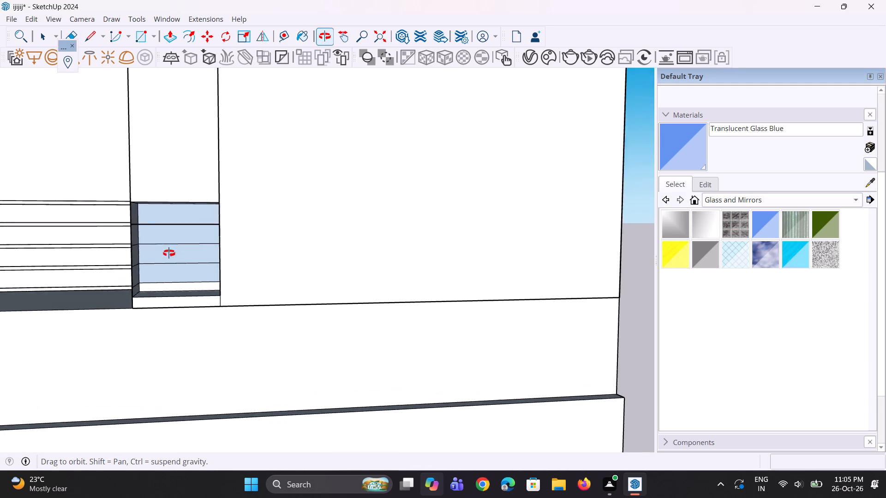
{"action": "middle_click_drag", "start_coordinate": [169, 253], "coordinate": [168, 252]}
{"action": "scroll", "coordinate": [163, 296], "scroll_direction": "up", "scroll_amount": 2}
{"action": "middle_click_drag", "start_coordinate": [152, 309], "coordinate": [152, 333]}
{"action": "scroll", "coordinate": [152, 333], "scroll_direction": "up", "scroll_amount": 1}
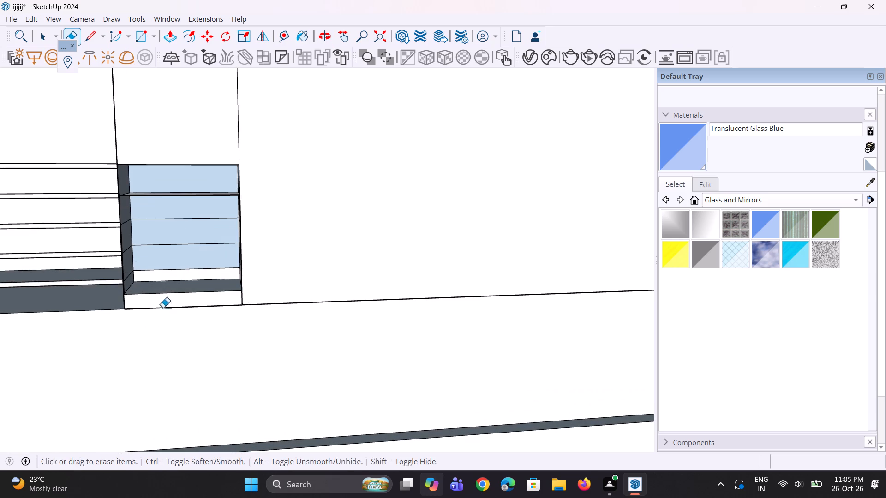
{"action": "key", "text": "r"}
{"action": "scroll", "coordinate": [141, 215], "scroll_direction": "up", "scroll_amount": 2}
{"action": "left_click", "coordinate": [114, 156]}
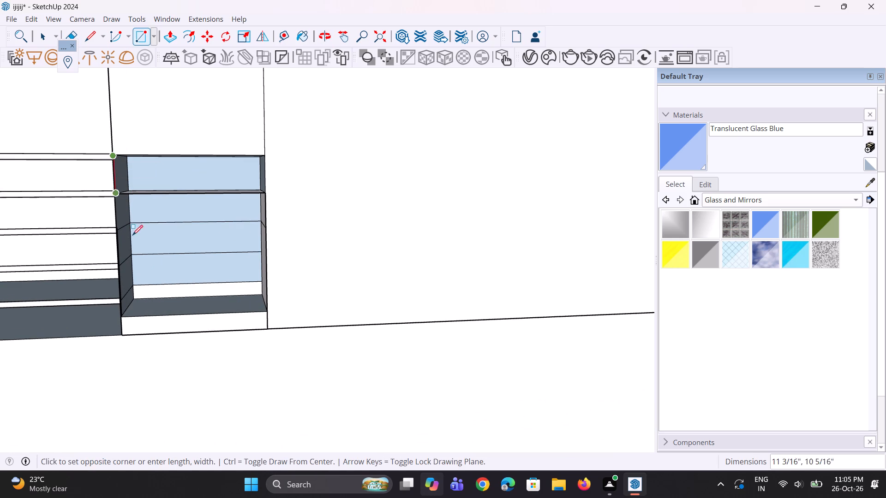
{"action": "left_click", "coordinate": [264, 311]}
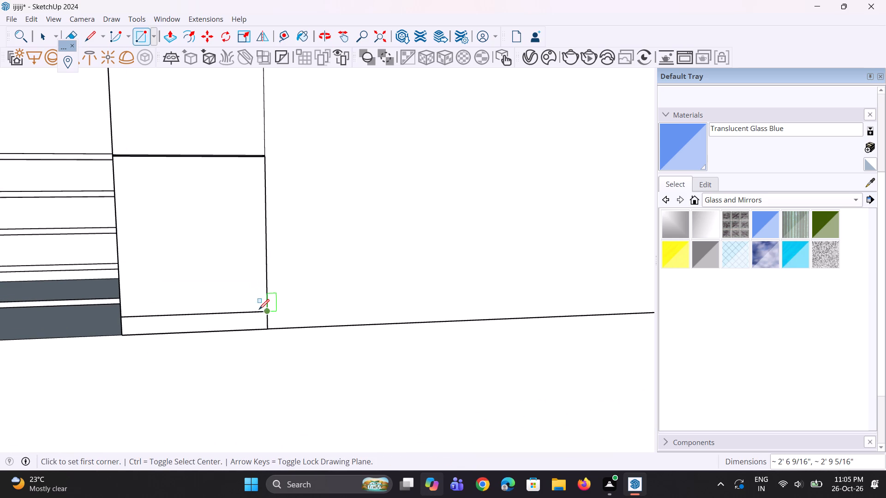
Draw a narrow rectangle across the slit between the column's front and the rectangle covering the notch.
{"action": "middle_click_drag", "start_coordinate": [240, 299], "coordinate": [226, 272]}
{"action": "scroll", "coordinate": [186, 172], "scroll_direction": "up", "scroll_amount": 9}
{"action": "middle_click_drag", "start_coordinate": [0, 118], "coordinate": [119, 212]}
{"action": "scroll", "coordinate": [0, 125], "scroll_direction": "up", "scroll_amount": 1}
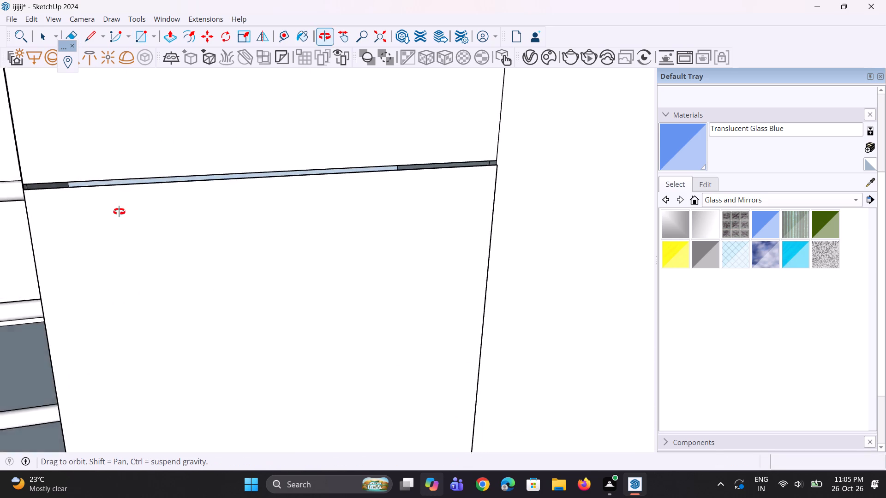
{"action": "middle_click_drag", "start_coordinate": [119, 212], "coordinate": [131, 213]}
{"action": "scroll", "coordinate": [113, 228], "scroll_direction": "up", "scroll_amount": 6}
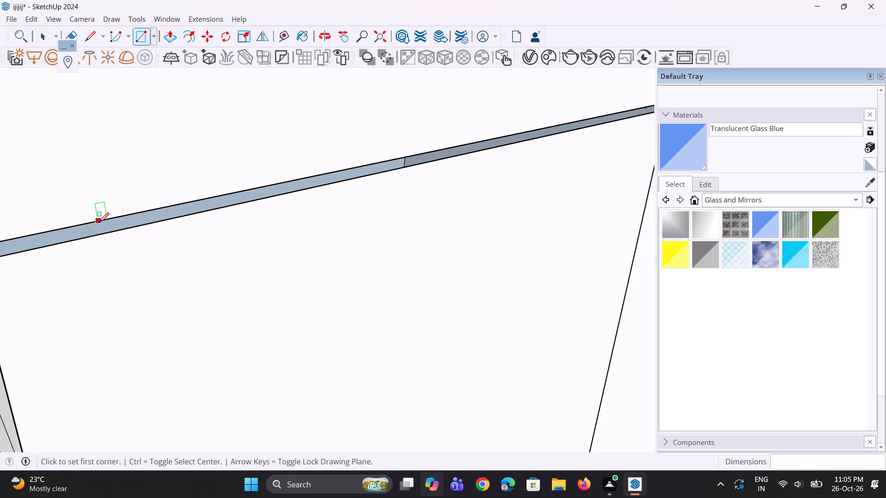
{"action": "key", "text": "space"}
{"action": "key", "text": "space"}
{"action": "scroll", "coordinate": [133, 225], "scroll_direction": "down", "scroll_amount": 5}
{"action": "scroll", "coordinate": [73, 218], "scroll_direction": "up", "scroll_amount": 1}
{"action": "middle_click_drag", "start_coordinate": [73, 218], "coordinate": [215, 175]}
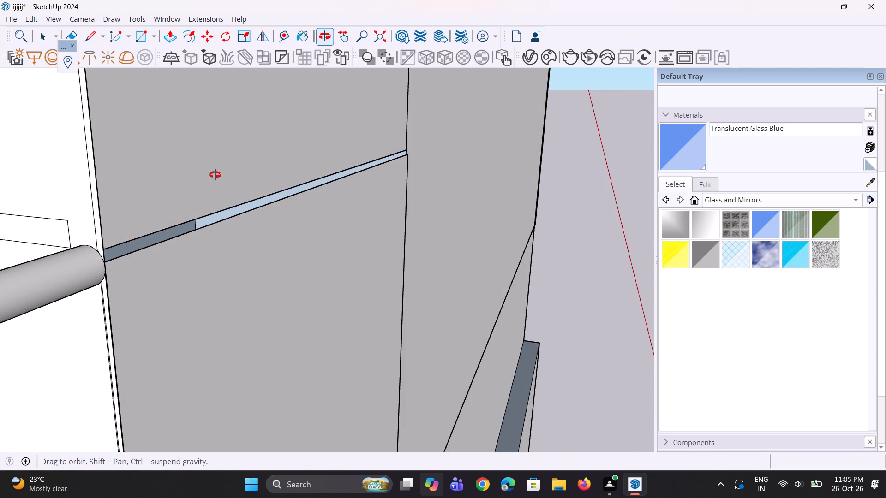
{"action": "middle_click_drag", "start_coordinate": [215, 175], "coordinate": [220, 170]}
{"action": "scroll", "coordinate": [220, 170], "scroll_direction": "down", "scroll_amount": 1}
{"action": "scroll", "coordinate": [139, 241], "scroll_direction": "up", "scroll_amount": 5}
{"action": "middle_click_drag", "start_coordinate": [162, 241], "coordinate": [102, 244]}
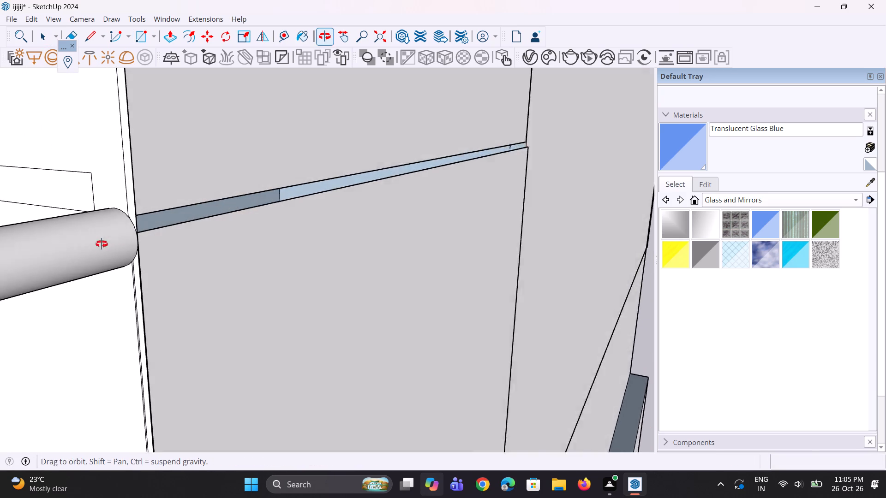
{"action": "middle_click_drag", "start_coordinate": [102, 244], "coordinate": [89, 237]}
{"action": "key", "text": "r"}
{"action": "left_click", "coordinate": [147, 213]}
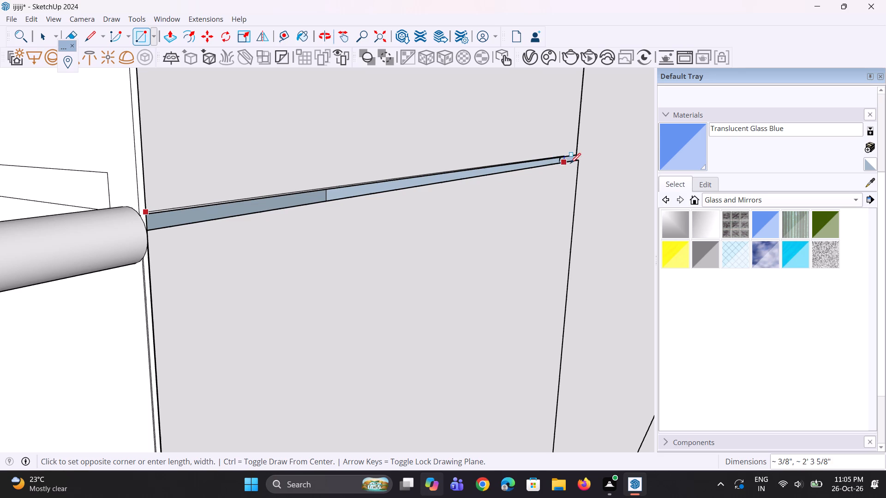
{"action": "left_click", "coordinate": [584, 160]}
Examine how the narrow rectangle meets the column's front face near the railing.
{"action": "middle_click_drag", "start_coordinate": [486, 187], "coordinate": [428, 241]}
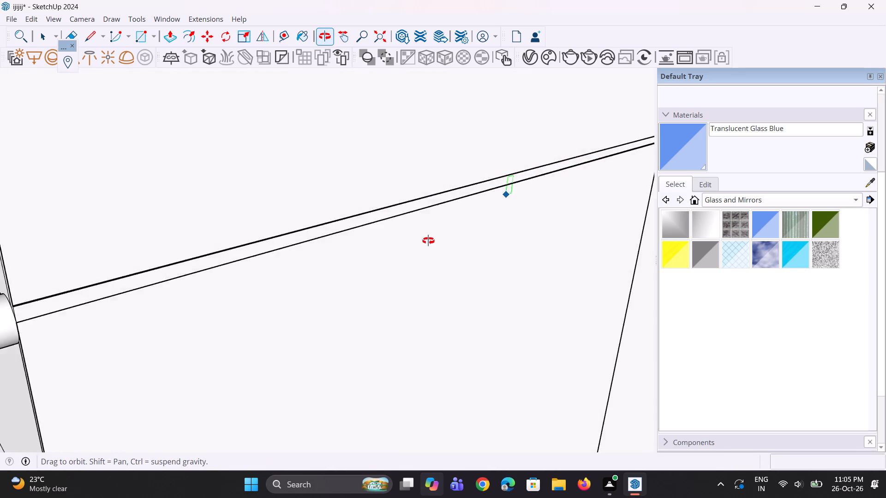
{"action": "middle_click_drag", "start_coordinate": [428, 241], "coordinate": [441, 190]}
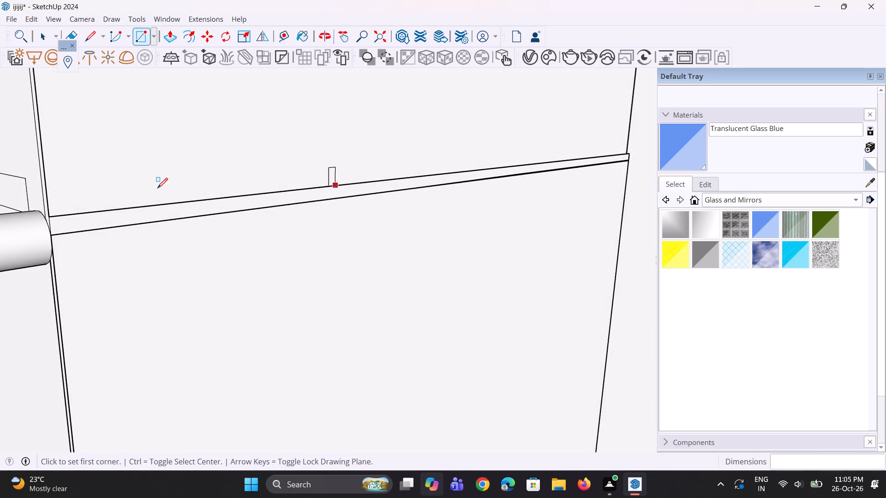
{"action": "scroll", "coordinate": [11, 170], "scroll_direction": "up", "scroll_amount": 3}
{"action": "key", "text": "space"}
{"action": "scroll", "coordinate": [89, 212], "scroll_direction": "up", "scroll_amount": 4}
{"action": "middle_click_drag", "start_coordinate": [90, 219], "coordinate": [255, 206]}
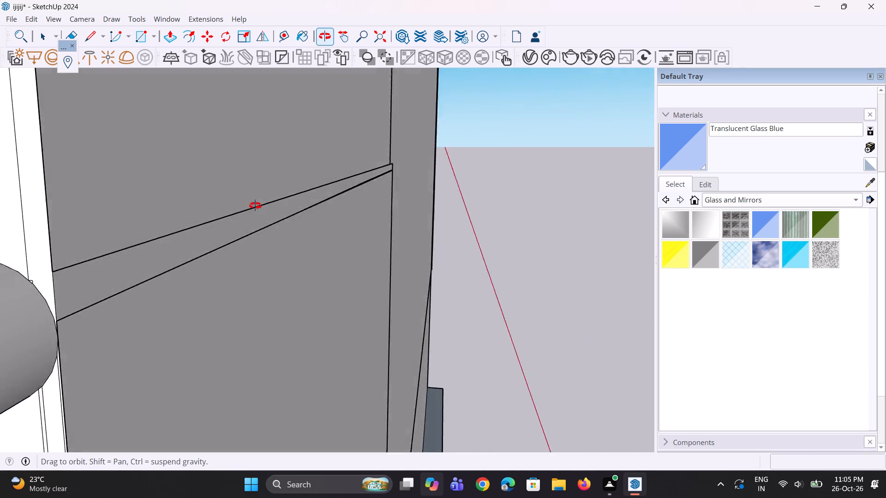
{"action": "middle_click_drag", "start_coordinate": [255, 206], "coordinate": [270, 232]}
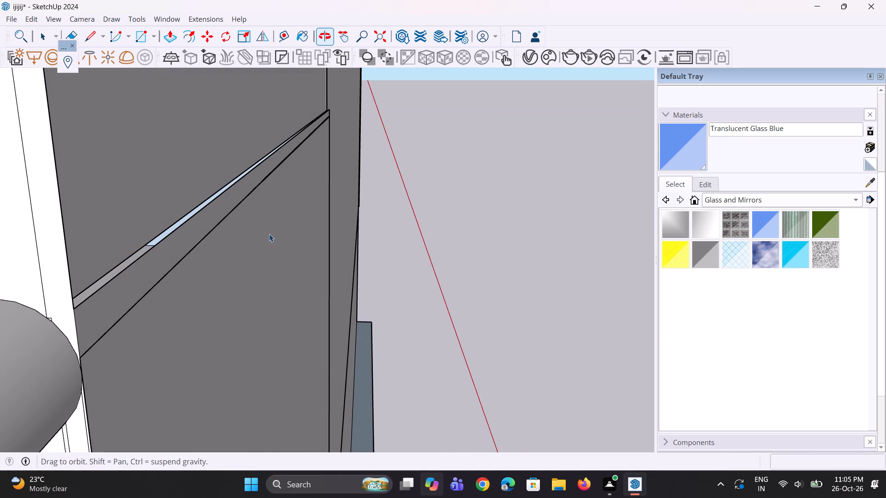
Undo the rectangles and infill work at the column-base notch, back to before the notch was opened in the column.
{"action": "key", "text": "ctrl+z"}
{"action": "key", "text": "ctrl+z"}
{"action": "key", "text": "ctrl+z"}
{"action": "scroll", "coordinate": [237, 240], "scroll_direction": "down", "scroll_amount": 2, "text": "ctrl"}
{"action": "key", "text": "ctrl+z"}
{"action": "key", "text": "ctrl+z"}
{"action": "key", "text": "ctrl+z"}
{"action": "key", "text": "ctrl+z"}
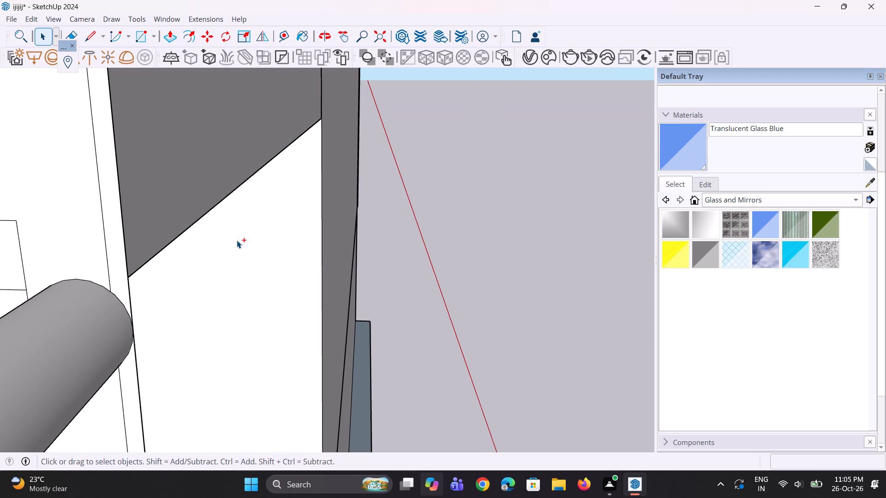
{"action": "key", "text": "ctrl+z"}
{"action": "key", "text": "ctrl+z"}
{"action": "key", "text": "ctrl+z"}
{"action": "key", "text": "ctrl+z"}
{"action": "key", "text": "ctrl+z"}
{"action": "key", "text": "ctrl+z"}
{"action": "key", "text": "ctrl+x"}
{"action": "key", "text": "ctrl+z"}
{"action": "key", "text": "ctrl+z"}
{"action": "key", "text": "ctrl+z"}
{"action": "key", "text": "ctrl+z"}
{"action": "key", "text": "ctrl+z"}
{"action": "key", "text": "ctrl+z"}
{"action": "key", "text": "ctrl+z"}
{"action": "key", "text": "ctrl+z"}
{"action": "key", "text": "ctrl+z"}
{"action": "key", "text": "ctrl+z"}
{"action": "key", "text": "ctrl+z"}
{"action": "key", "text": "ctrl+z"}
{"action": "key", "text": "ctrl+z"}
{"action": "key", "text": "ctrl+z"}
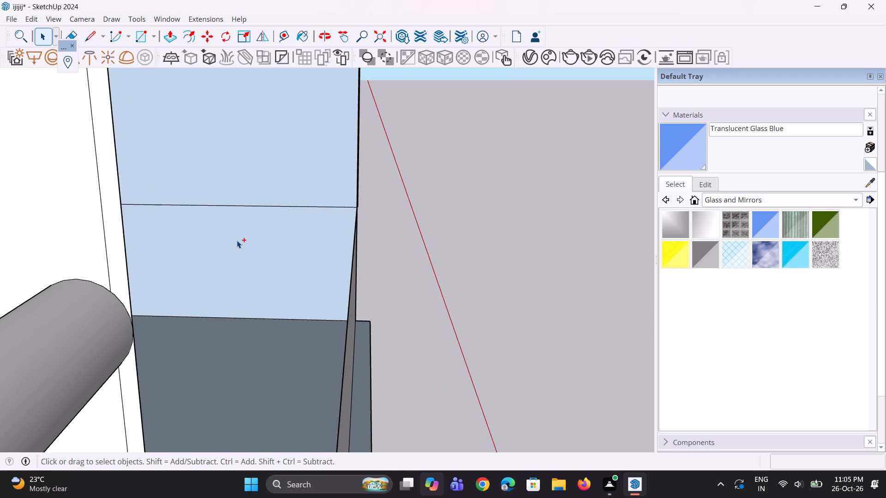
{"action": "key", "text": "ctrl+z"}
{"action": "key", "text": "ctrl+z"}
{"action": "key", "text": "ctrl+z"}
{"action": "key", "text": "ctrl+z"}
{"action": "key", "text": "ctrl+z"}
{"action": "key", "text": "ctrl+z"}
{"action": "key", "text": "ctrl+z"}
{"action": "key", "text": "ctrl+z"}
{"action": "key", "text": "ctrl+z"}
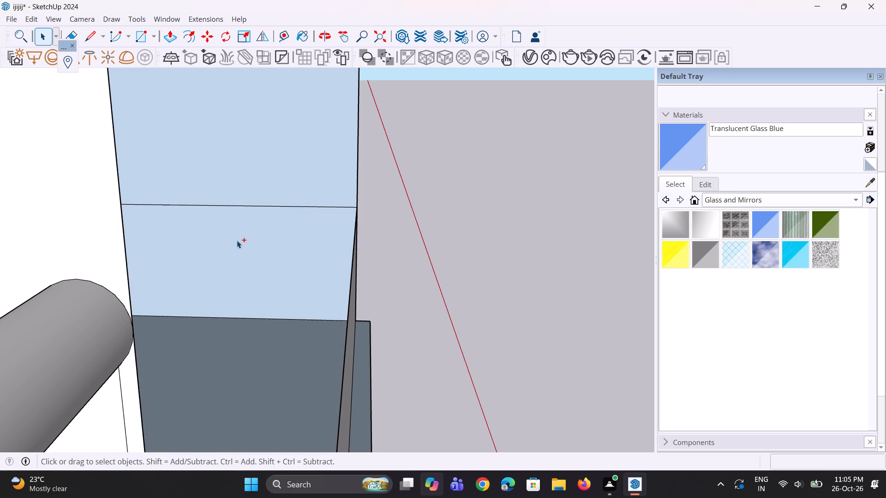
{"action": "key", "text": "ctrl+z"}
{"action": "key", "text": "ctrl+z"}
{"action": "key", "text": "ctrl+z"}
{"action": "key", "text": "ctrl+z"}
{"action": "key", "text": "ctrl+z"}
{"action": "key", "text": "ctrl+z"}
Undo the remaining corner bay edits, back to the flat wall with only line divisions for the column and base band.
{"action": "middle_click_drag", "start_coordinate": [252, 263], "coordinate": [158, 263], "text": "ctrl"}
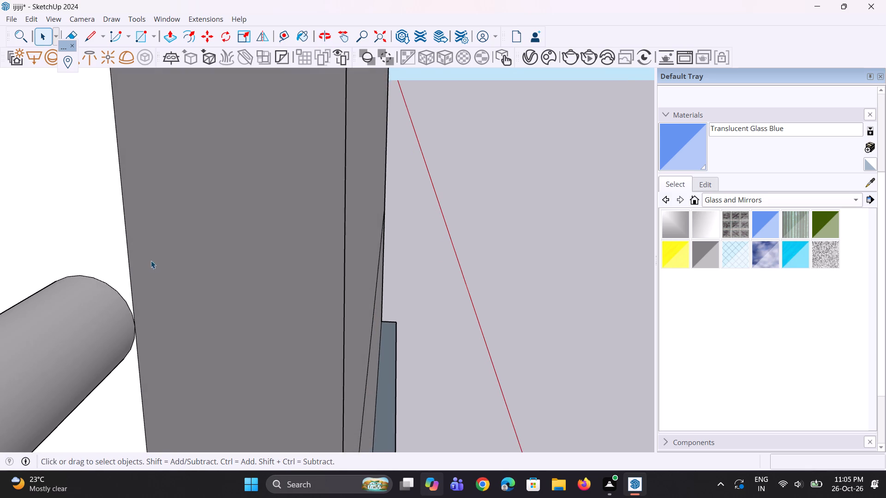
{"action": "scroll", "coordinate": [147, 261], "scroll_direction": "down", "scroll_amount": 20}
{"action": "middle_click_drag", "start_coordinate": [179, 252], "coordinate": [51, 250]}
{"action": "scroll", "coordinate": [107, 199], "scroll_direction": "down", "scroll_amount": 6}
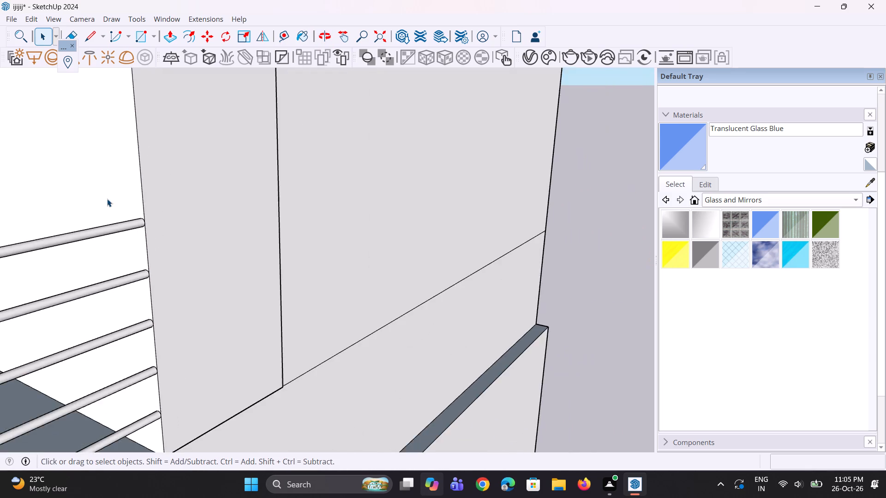
{"action": "scroll", "coordinate": [97, 189], "scroll_direction": "down", "scroll_amount": 12}
{"action": "middle_click_drag", "start_coordinate": [167, 216], "coordinate": [48, 244]}
{"action": "scroll", "coordinate": [48, 243], "scroll_direction": "down", "scroll_amount": 6}
{"action": "middle_click_drag", "start_coordinate": [146, 259], "coordinate": [50, 273]}
{"action": "scroll", "coordinate": [121, 253], "scroll_direction": "up", "scroll_amount": 2}
{"action": "key", "text": "ctrl+z"}
{"action": "key", "text": "ctrl+z"}
{"action": "key", "text": "ctrl+z"}
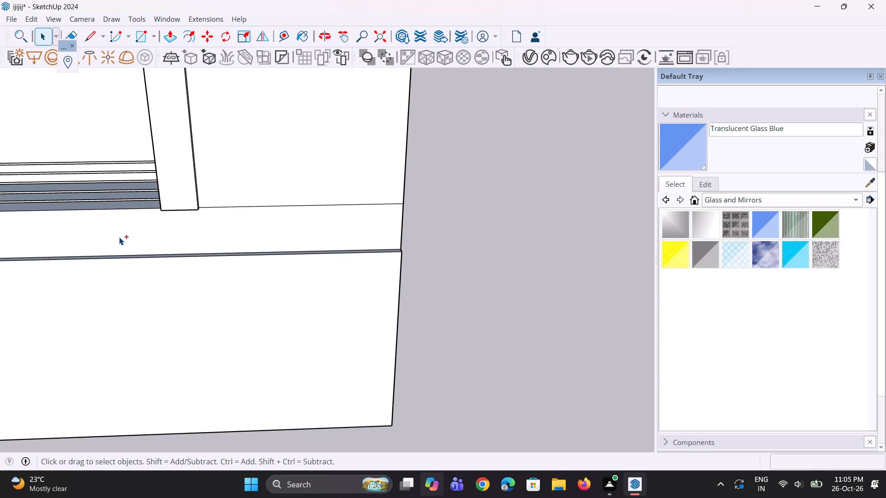
{"action": "key", "text": "ctrl+z"}
{"action": "key", "text": "ctrl+z"}
{"action": "key", "text": "ctrl+z"}
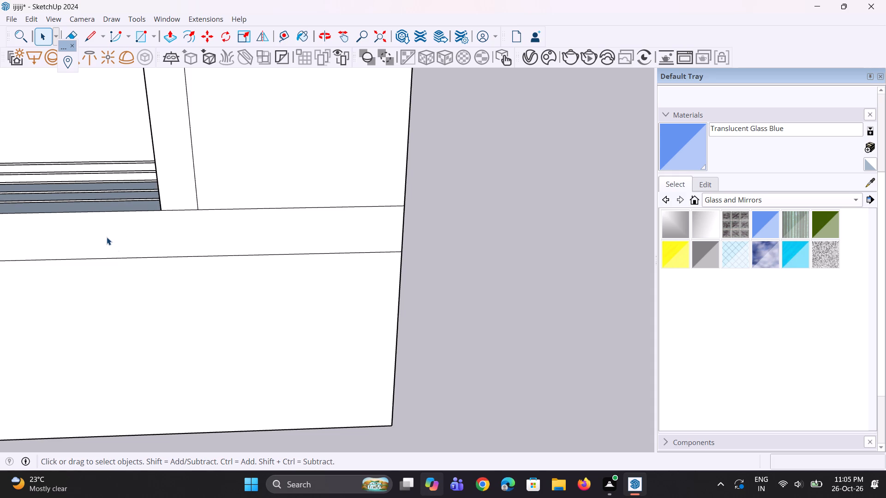
Erase the vertical line between column and corner wall and the horizontal line directly beneath them.
{"action": "scroll", "coordinate": [176, 249], "scroll_direction": "down", "scroll_amount": 12}
{"action": "middle_click_drag", "start_coordinate": [204, 251], "coordinate": [177, 188]}
{"action": "scroll", "coordinate": [174, 184], "scroll_direction": "up", "scroll_amount": 3}
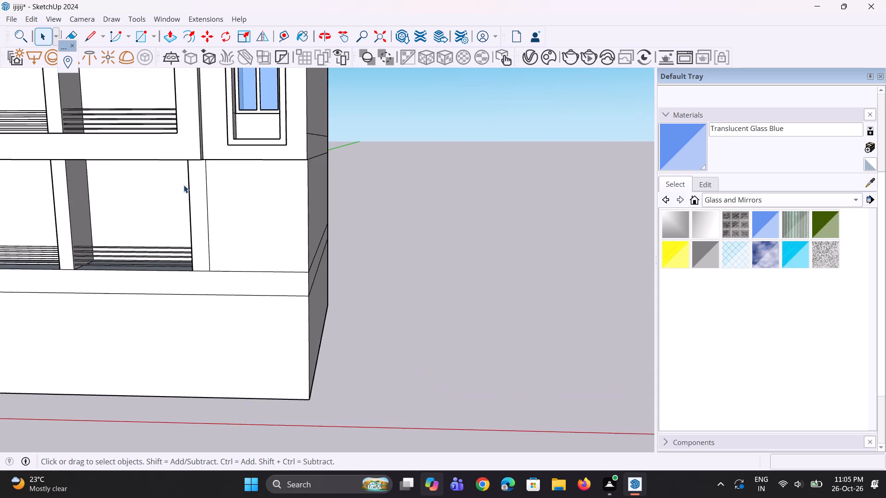
{"action": "scroll", "coordinate": [184, 185], "scroll_direction": "up", "scroll_amount": 8}
{"action": "key", "text": "e"}
{"action": "left_click", "coordinate": [207, 255]}
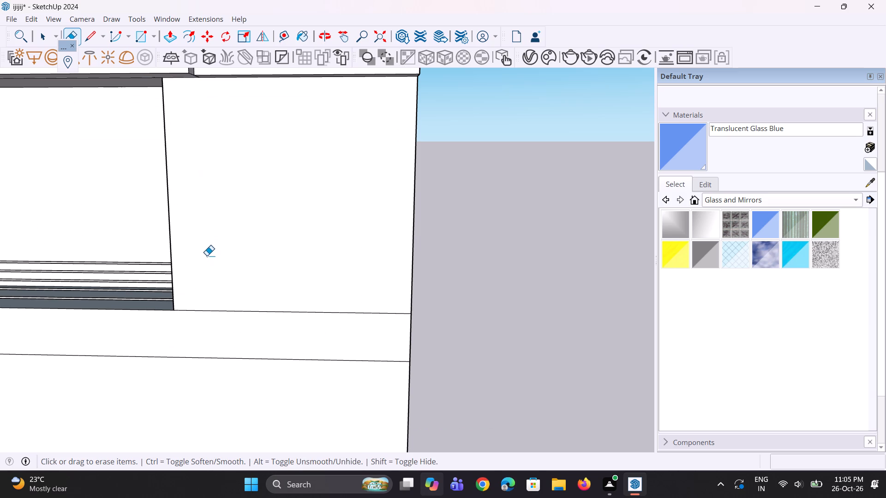
{"action": "left_click_drag", "start_coordinate": [205, 308], "coordinate": [208, 314]}
Examine the cleaned lower corner bay and the surrounding facade from the front, the side and below.
{"action": "scroll", "coordinate": [228, 298], "scroll_direction": "down", "scroll_amount": 5}
{"action": "middle_click_drag", "start_coordinate": [238, 301], "coordinate": [292, 281]}
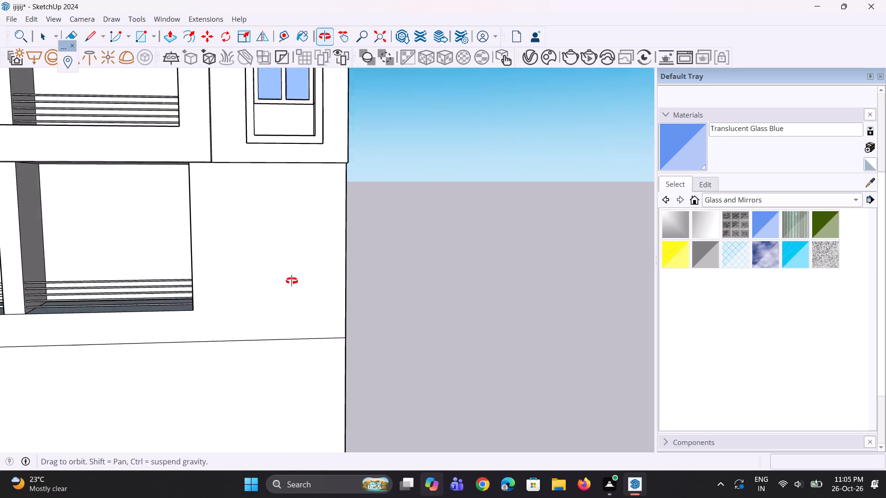
{"action": "middle_click_drag", "start_coordinate": [292, 281], "coordinate": [195, 252]}
{"action": "scroll", "coordinate": [223, 250], "scroll_direction": "down", "scroll_amount": 6}
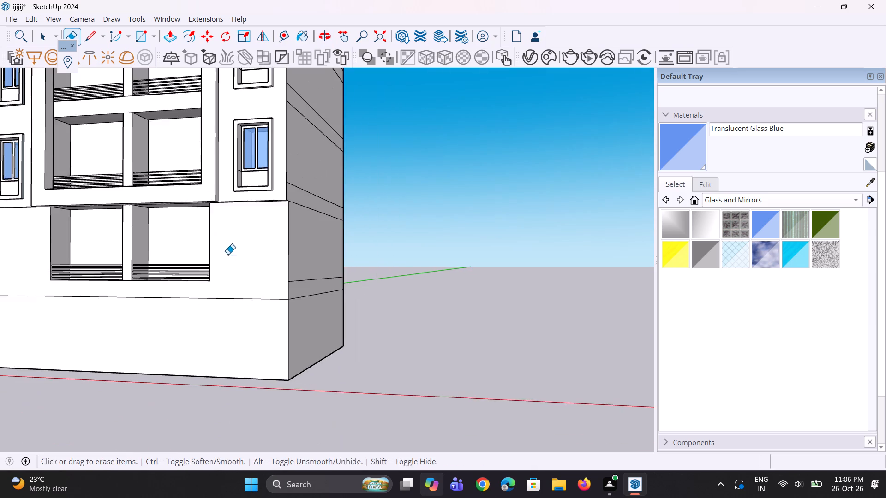
{"action": "middle_click_drag", "start_coordinate": [228, 254], "coordinate": [208, 286]}
{"action": "scroll", "coordinate": [206, 286], "scroll_direction": "up", "scroll_amount": 3}
{"action": "middle_click_drag", "start_coordinate": [213, 275], "coordinate": [233, 255]}
{"action": "scroll", "coordinate": [232, 297], "scroll_direction": "up", "scroll_amount": 2}
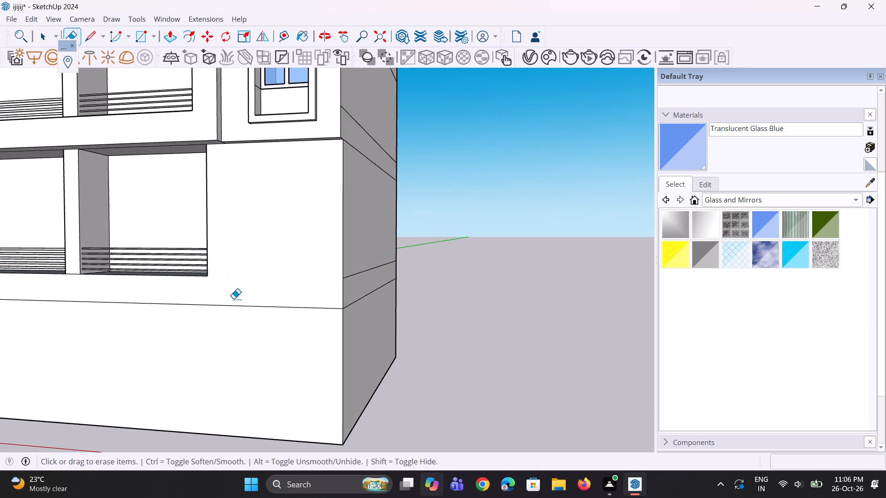
{"action": "scroll", "coordinate": [236, 303], "scroll_direction": "down", "scroll_amount": 6}
{"action": "middle_click_drag", "start_coordinate": [235, 312], "coordinate": [210, 250]}
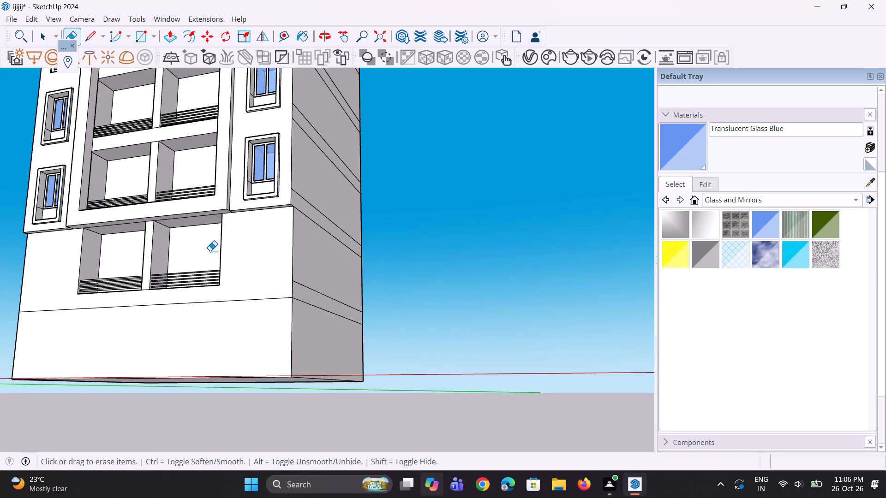
{"action": "scroll", "coordinate": [274, 266], "scroll_direction": "down", "scroll_amount": 3}
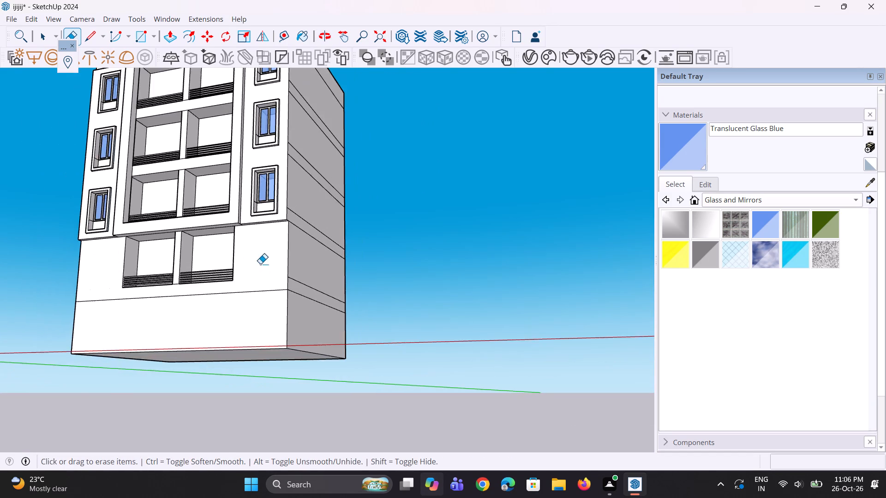
Draw a narrow horizontal rectangle about 10 3/16" by 13' 8 3/16" near the top of the lower corner wall and select its face.
{"action": "middle_click_drag", "start_coordinate": [250, 261], "coordinate": [368, 304]}
{"action": "scroll", "coordinate": [345, 295], "scroll_direction": "up", "scroll_amount": 1}
{"action": "scroll", "coordinate": [214, 253], "scroll_direction": "up", "scroll_amount": 7}
{"action": "middle_click_drag", "start_coordinate": [272, 255], "coordinate": [241, 211]}
{"action": "scroll", "coordinate": [260, 243], "scroll_direction": "down", "scroll_amount": 1}
{"action": "scroll", "coordinate": [264, 214], "scroll_direction": "up", "scroll_amount": 1}
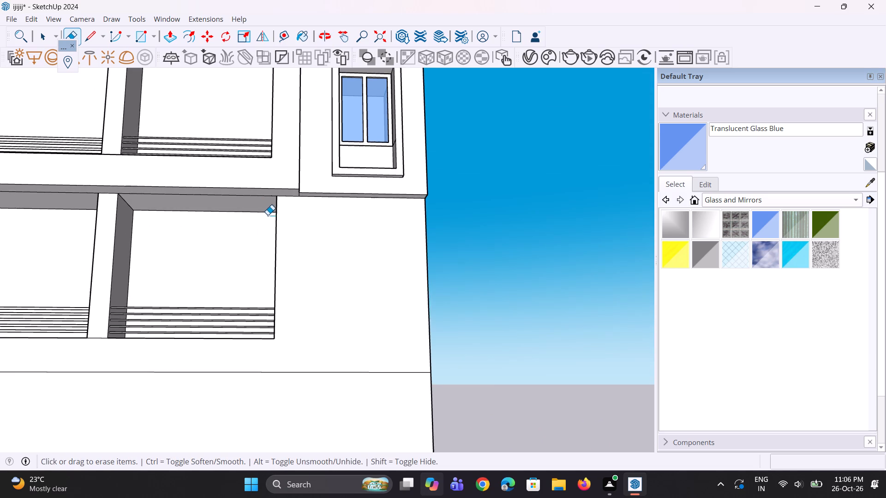
{"action": "key", "text": "r"}
{"action": "scroll", "coordinate": [305, 218], "scroll_direction": "up", "scroll_amount": 5}
{"action": "left_click", "coordinate": [273, 219]}
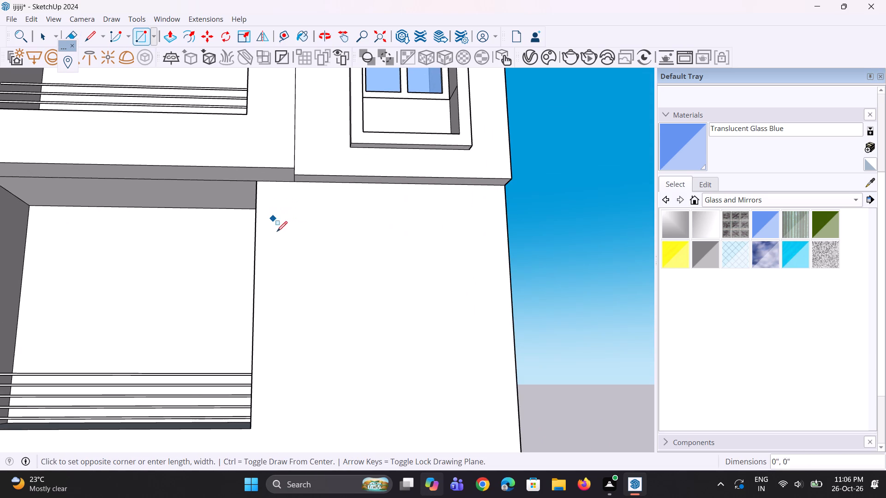
{"action": "left_click", "coordinate": [491, 235]}
{"action": "key", "text": "space"}
{"action": "key", "text": "space"}
{"action": "left_click", "coordinate": [448, 230]}
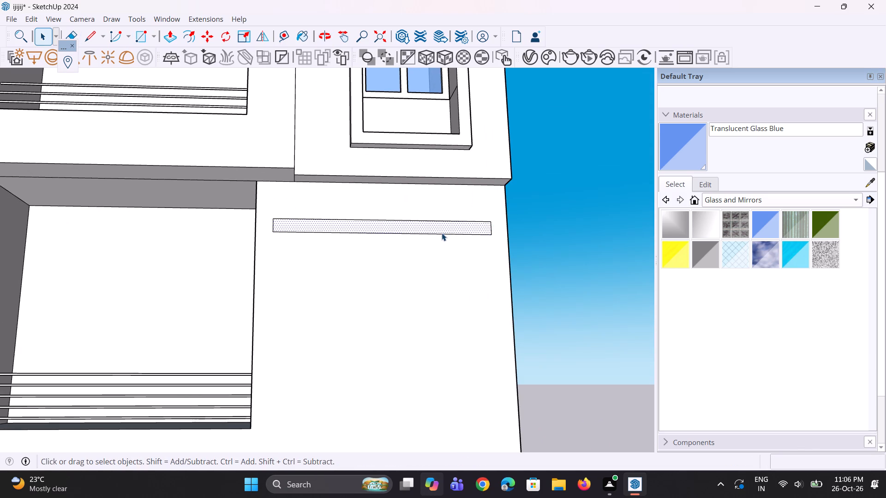
{"action": "key", "text": "space"}
{"action": "key", "text": "space"}
Draw a nearly square window rectangle on the corner wall just below the narrow strip.
{"action": "scroll", "coordinate": [377, 281], "scroll_direction": "up", "scroll_amount": 1}
{"action": "key", "text": "r"}
{"action": "scroll", "coordinate": [372, 290], "scroll_direction": "up", "scroll_amount": 3}
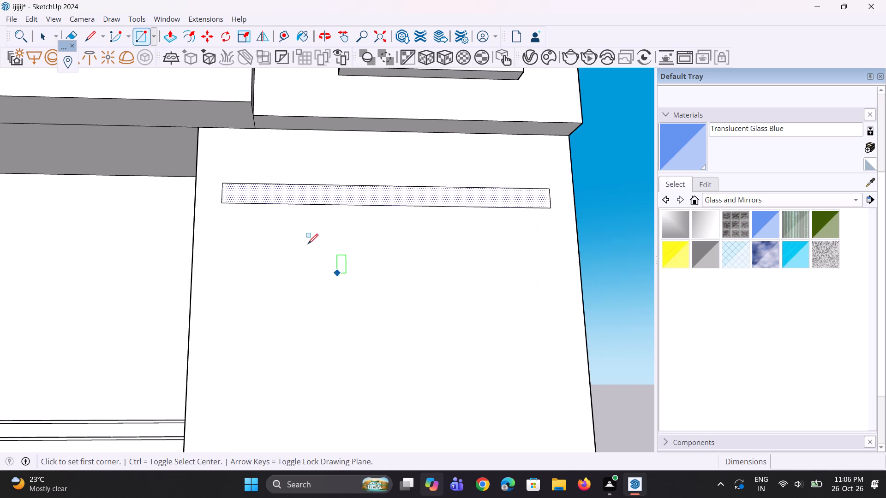
{"action": "scroll", "coordinate": [273, 232], "scroll_direction": "up", "scroll_amount": 2}
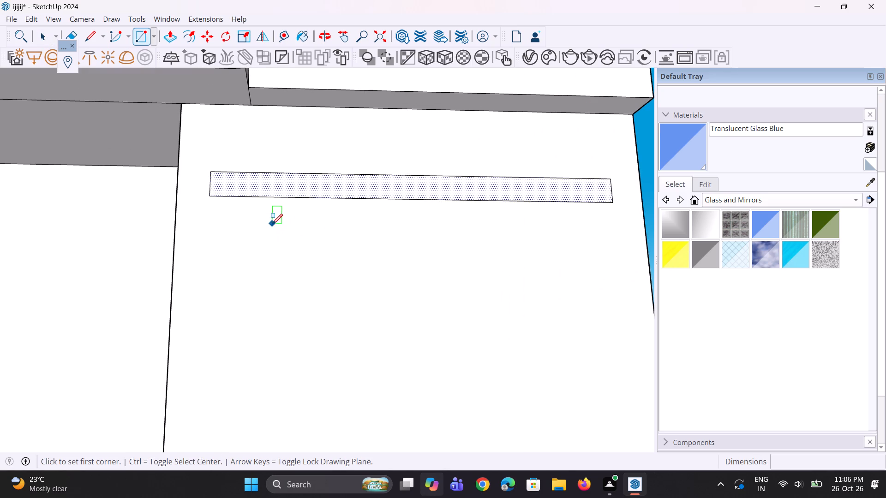
{"action": "left_click", "coordinate": [292, 220]}
{"action": "scroll", "coordinate": [322, 284], "scroll_direction": "down", "scroll_amount": 6}
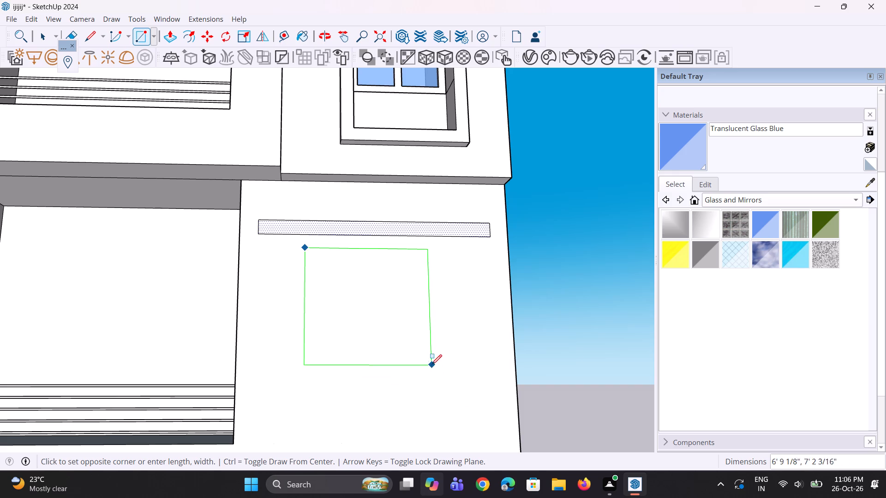
{"action": "left_click", "coordinate": [418, 340]}
{"action": "key", "text": "space"}
{"action": "key", "text": "space"}
Move the narrow strip up 1' toward the overhang above the corner wall.
{"action": "scroll", "coordinate": [312, 333], "scroll_direction": "down", "scroll_amount": 2}
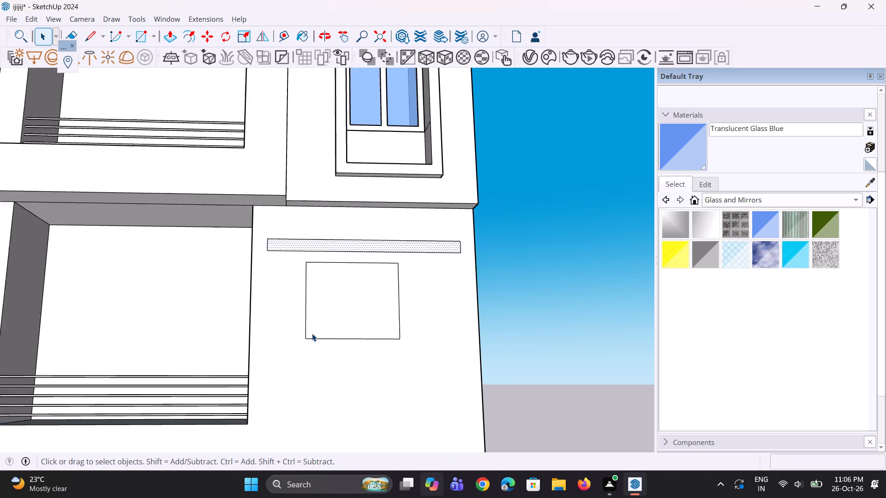
{"action": "scroll", "coordinate": [312, 333], "scroll_direction": "down", "scroll_amount": 5}
{"action": "middle_click_drag", "start_coordinate": [330, 296], "coordinate": [287, 346]}
{"action": "scroll", "coordinate": [293, 335], "scroll_direction": "up", "scroll_amount": 1}
{"action": "scroll", "coordinate": [293, 335], "scroll_direction": "down", "scroll_amount": 5}
{"action": "scroll", "coordinate": [298, 267], "scroll_direction": "up", "scroll_amount": 3}
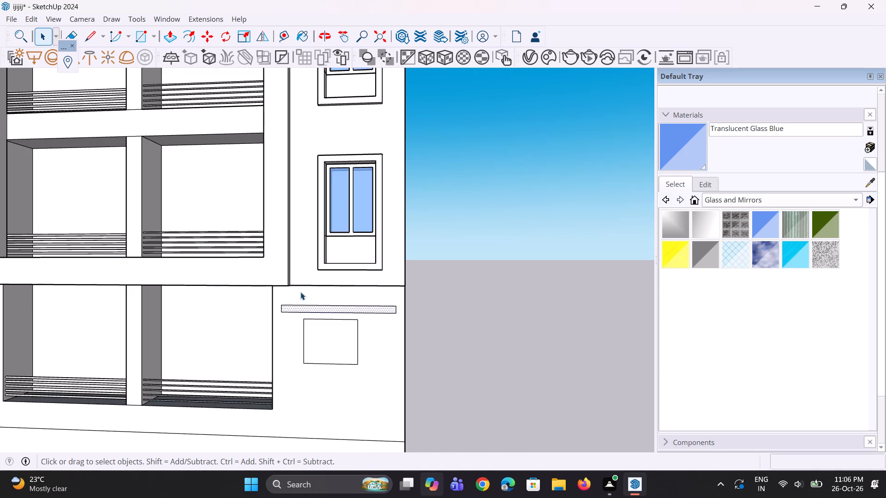
{"action": "scroll", "coordinate": [300, 299], "scroll_direction": "up", "scroll_amount": 4}
{"action": "key", "text": "m"}
{"action": "scroll", "coordinate": [290, 313], "scroll_direction": "up", "scroll_amount": 5}
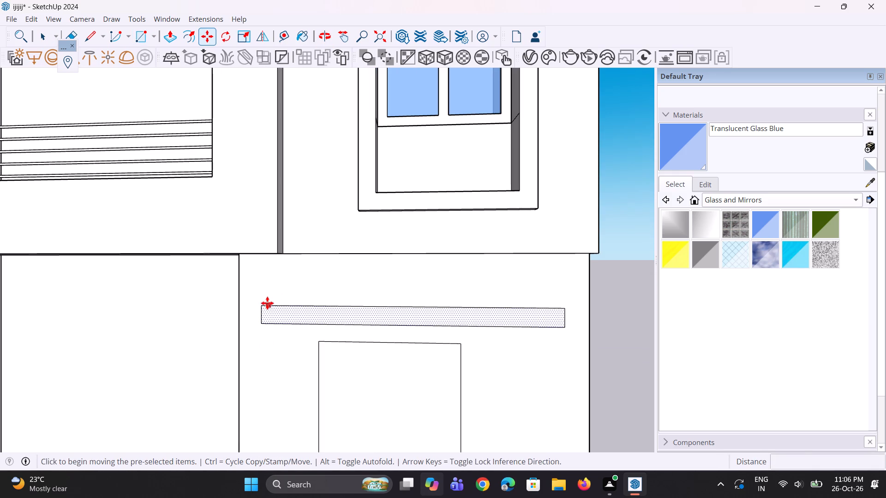
{"action": "left_click", "coordinate": [266, 303]}
{"action": "left_click", "coordinate": [265, 285]}
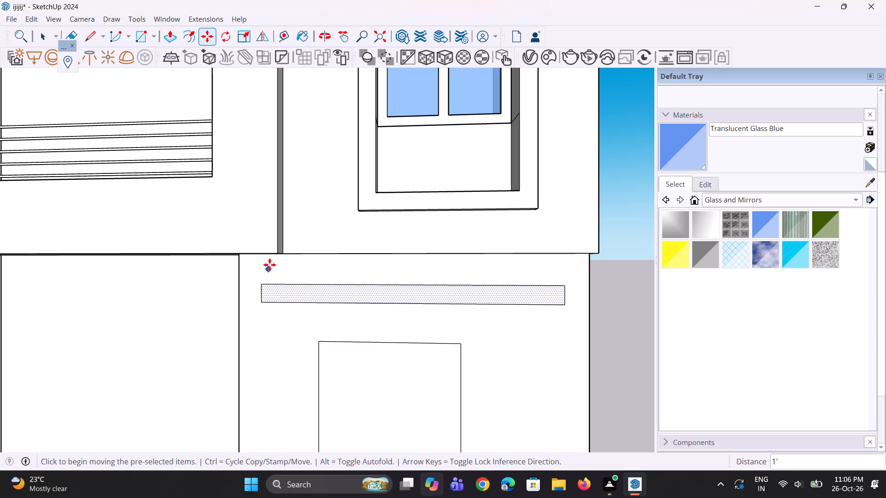
Move the window rectangle slightly upward on the corner wall, closer to the narrow strip.
{"action": "scroll", "coordinate": [269, 265], "scroll_direction": "down", "scroll_amount": 5}
{"action": "key", "text": "space"}
{"action": "key", "text": "space"}
{"action": "left_click", "coordinate": [319, 359]}
{"action": "scroll", "coordinate": [319, 359], "scroll_direction": "up", "scroll_amount": 3}
{"action": "key", "text": "m"}
{"action": "left_click", "coordinate": [319, 359]}
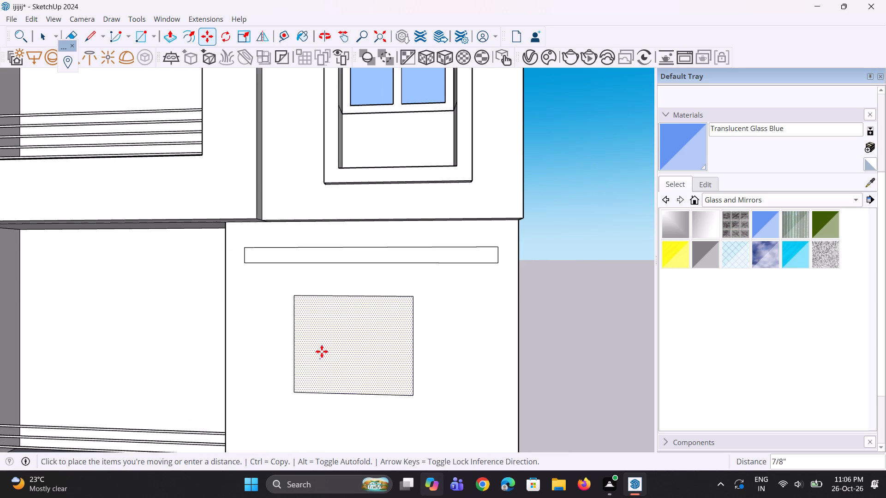
{"action": "left_click", "coordinate": [323, 341]}
{"action": "scroll", "coordinate": [321, 311], "scroll_direction": "down", "scroll_amount": 6}
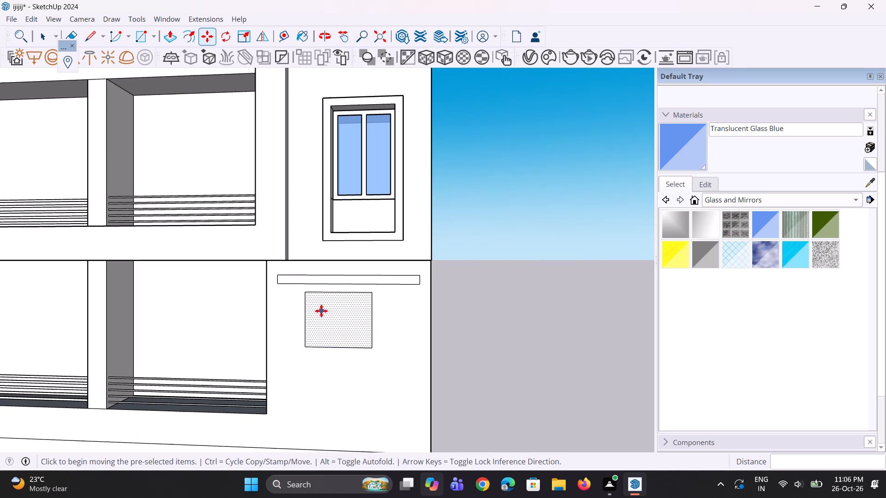
Copy the narrow strip straight down to just below the window rectangle.
{"action": "key", "text": "space"}
{"action": "key", "text": "space"}
{"action": "left_click", "coordinate": [350, 282]}
{"action": "scroll", "coordinate": [350, 282], "scroll_direction": "up", "scroll_amount": 3}
{"action": "key", "text": "m"}
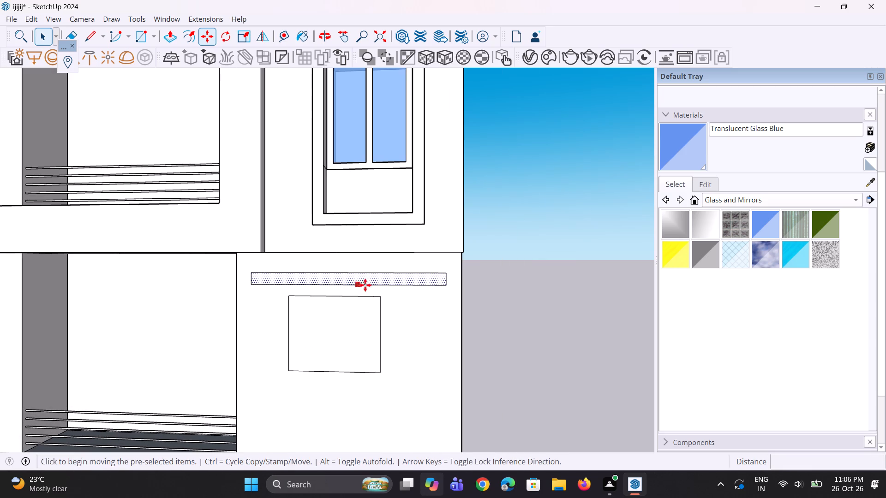
{"action": "left_click", "coordinate": [253, 287]}
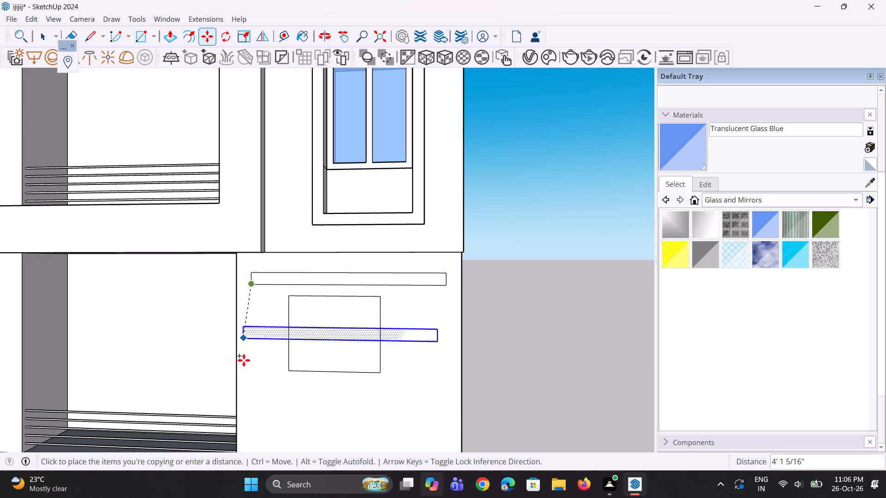
{"action": "left_click", "coordinate": [255, 391]}
{"action": "key", "text": "space"}
{"action": "key", "text": "space"}
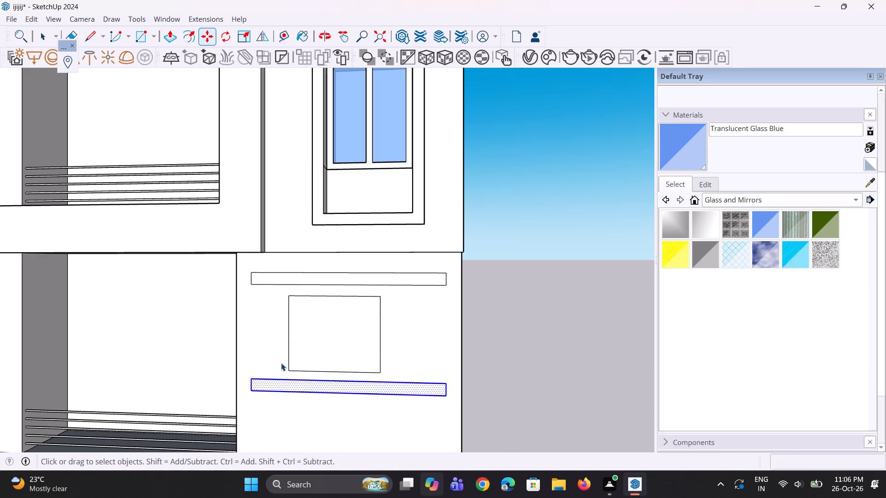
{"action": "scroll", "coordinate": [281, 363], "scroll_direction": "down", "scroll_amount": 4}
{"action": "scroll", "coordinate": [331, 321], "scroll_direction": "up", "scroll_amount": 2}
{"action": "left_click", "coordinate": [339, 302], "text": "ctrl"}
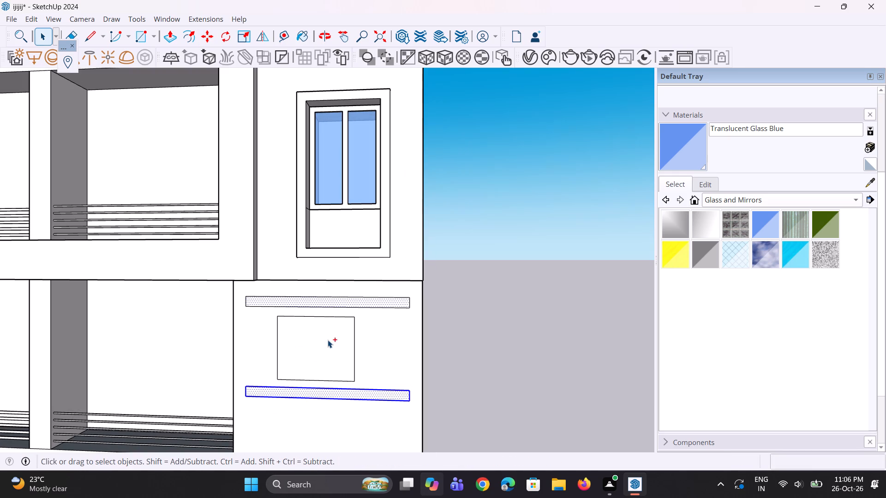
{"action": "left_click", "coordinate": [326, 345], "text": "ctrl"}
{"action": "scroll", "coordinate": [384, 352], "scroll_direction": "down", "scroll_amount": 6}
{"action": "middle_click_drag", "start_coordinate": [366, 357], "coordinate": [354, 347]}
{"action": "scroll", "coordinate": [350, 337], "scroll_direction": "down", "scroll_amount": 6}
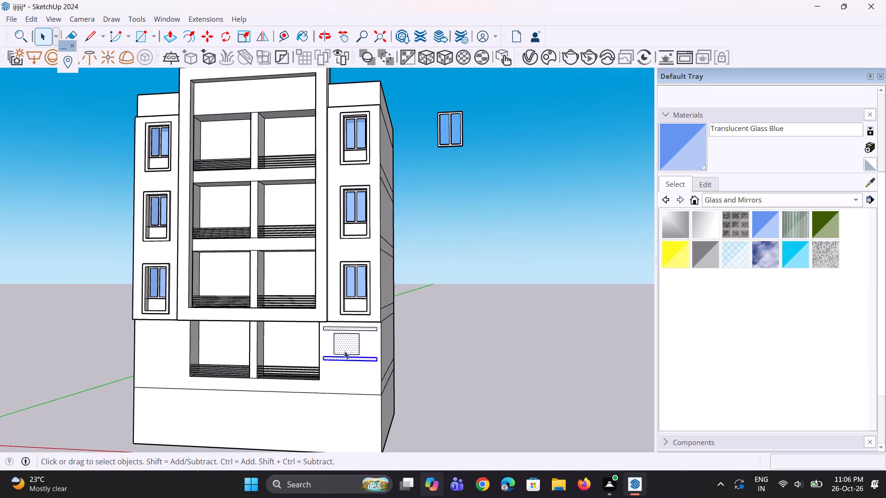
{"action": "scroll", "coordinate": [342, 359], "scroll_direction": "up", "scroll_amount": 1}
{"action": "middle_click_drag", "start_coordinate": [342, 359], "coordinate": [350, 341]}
Move the window rectangle's top edge up about 5 1/2" toward the narrow strip above it.
{"action": "key", "text": "space"}
{"action": "scroll", "coordinate": [354, 343], "scroll_direction": "up", "scroll_amount": 4}
{"action": "key", "text": "space"}
{"action": "left_click", "coordinate": [351, 344]}
{"action": "scroll", "coordinate": [336, 320], "scroll_direction": "up", "scroll_amount": 6}
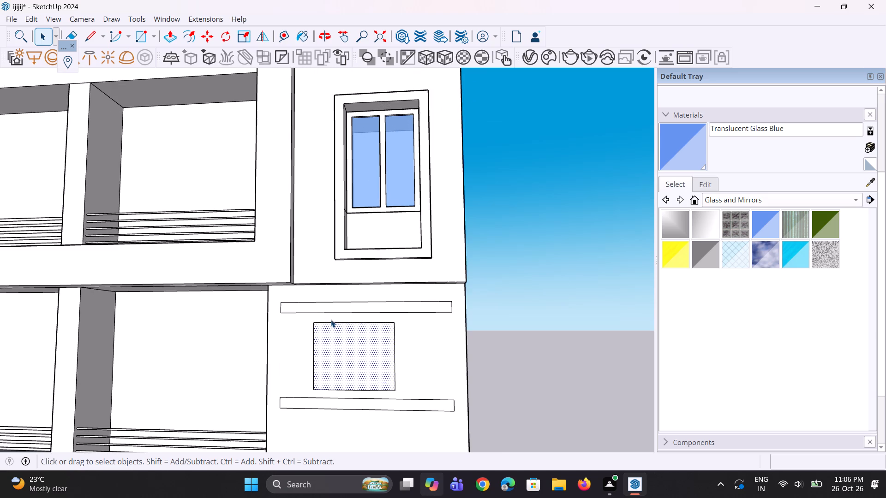
{"action": "left_click", "coordinate": [327, 324]}
{"action": "scroll", "coordinate": [323, 324], "scroll_direction": "up", "scroll_amount": 5}
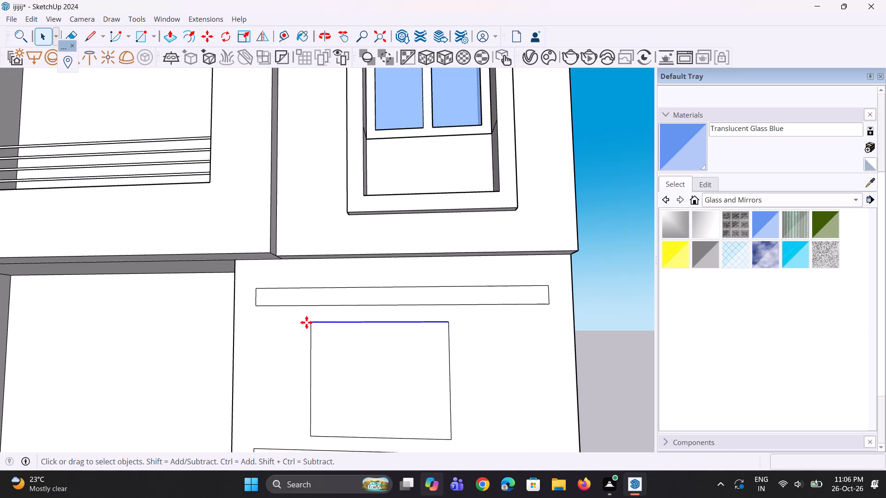
{"action": "key", "text": "m"}
{"action": "scroll", "coordinate": [300, 320], "scroll_direction": "up", "scroll_amount": 2}
{"action": "left_click", "coordinate": [317, 321]}
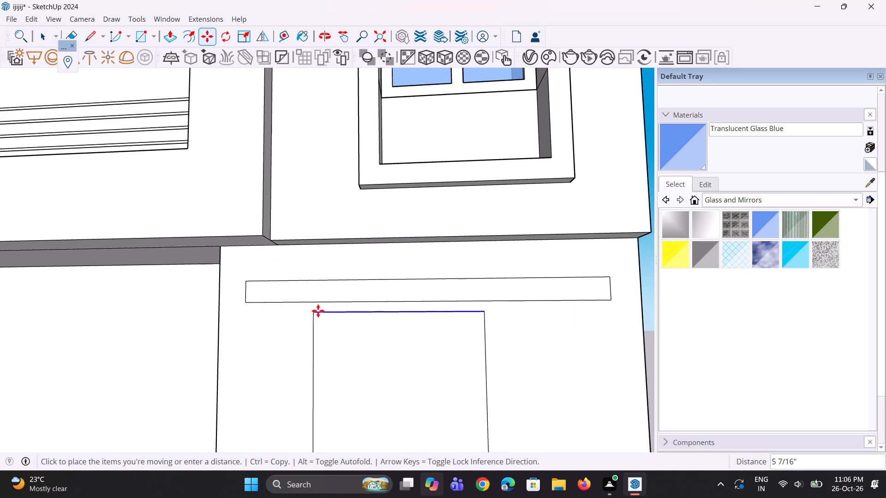
{"action": "left_click", "coordinate": [318, 311]}
{"action": "scroll", "coordinate": [319, 296], "scroll_direction": "down", "scroll_amount": 5}
{"action": "key", "text": "space"}
{"action": "key", "text": "space"}
{"action": "scroll", "coordinate": [344, 296], "scroll_direction": "down", "scroll_amount": 6}
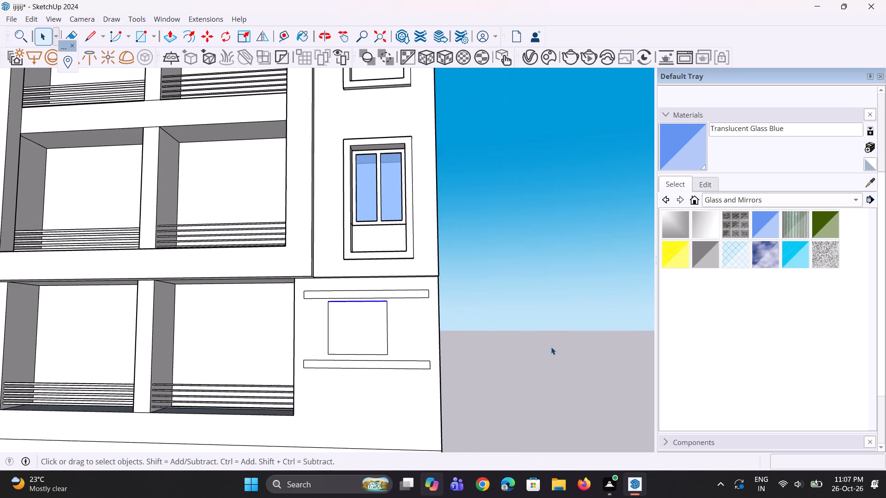
{"action": "left_click", "coordinate": [554, 347]}
Move the window rectangle's bottom edge straight down, close to the narrow strip below it.
{"action": "scroll", "coordinate": [412, 365], "scroll_direction": "up", "scroll_amount": 7}
{"action": "left_click", "coordinate": [317, 351]}
{"action": "scroll", "coordinate": [289, 356], "scroll_direction": "up", "scroll_amount": 1}
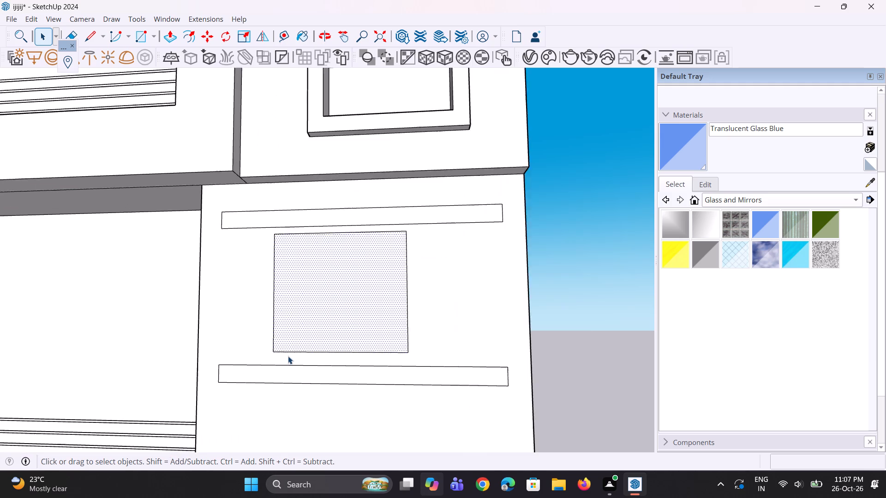
{"action": "scroll", "coordinate": [288, 356], "scroll_direction": "up", "scroll_amount": 2}
{"action": "left_click", "coordinate": [287, 352]}
{"action": "scroll", "coordinate": [281, 352], "scroll_direction": "up", "scroll_amount": 4}
{"action": "key", "text": "m"}
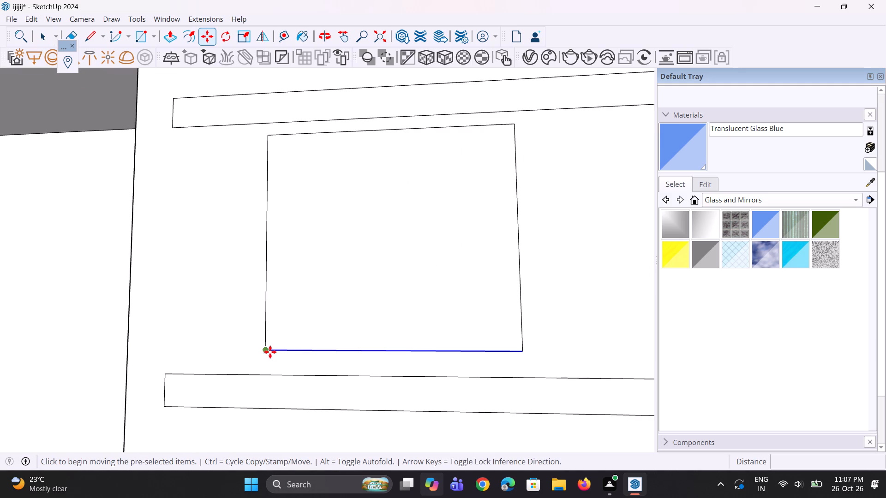
{"action": "left_click", "coordinate": [269, 352]}
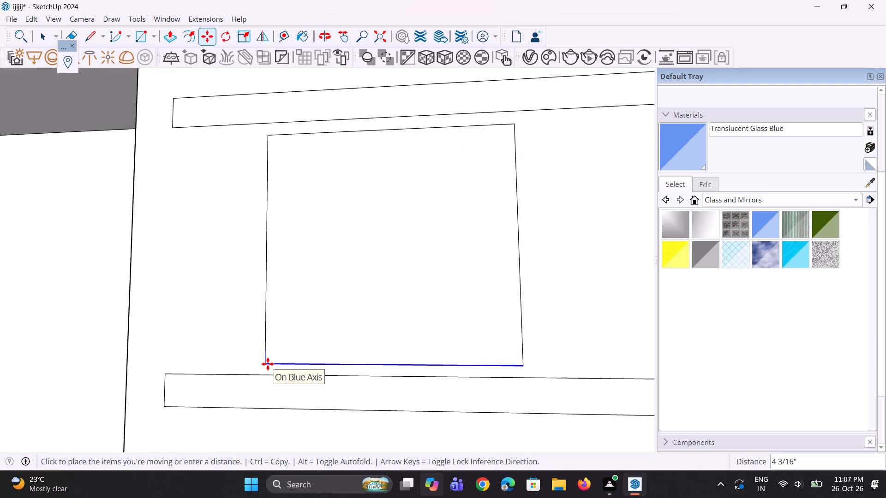
{"action": "left_click", "coordinate": [268, 367]}
{"action": "scroll", "coordinate": [333, 344], "scroll_direction": "down", "scroll_amount": 7}
{"action": "key", "text": "space"}
{"action": "key", "text": "space"}
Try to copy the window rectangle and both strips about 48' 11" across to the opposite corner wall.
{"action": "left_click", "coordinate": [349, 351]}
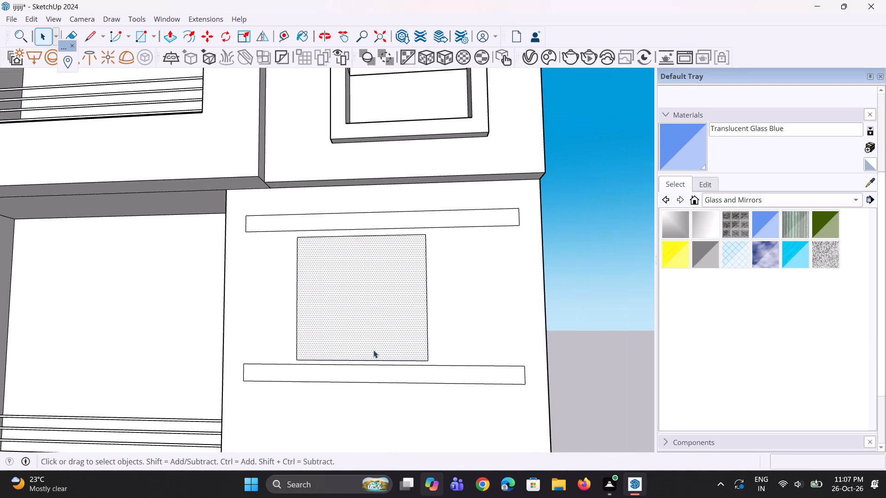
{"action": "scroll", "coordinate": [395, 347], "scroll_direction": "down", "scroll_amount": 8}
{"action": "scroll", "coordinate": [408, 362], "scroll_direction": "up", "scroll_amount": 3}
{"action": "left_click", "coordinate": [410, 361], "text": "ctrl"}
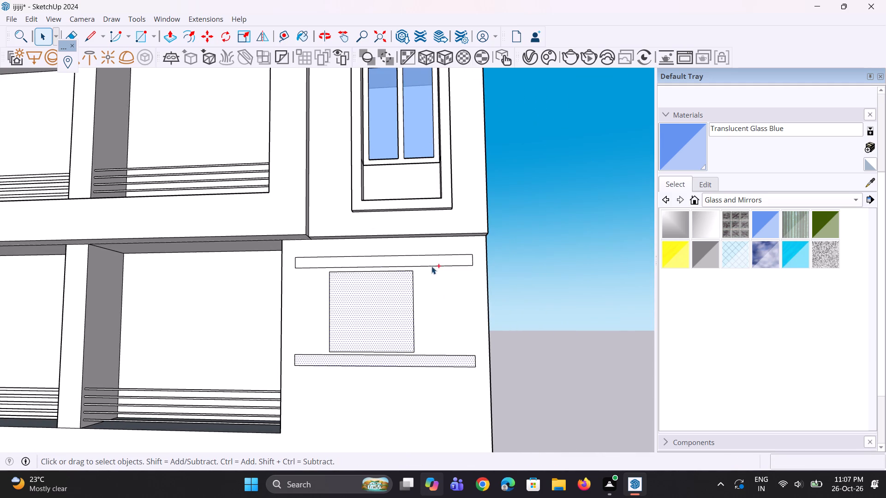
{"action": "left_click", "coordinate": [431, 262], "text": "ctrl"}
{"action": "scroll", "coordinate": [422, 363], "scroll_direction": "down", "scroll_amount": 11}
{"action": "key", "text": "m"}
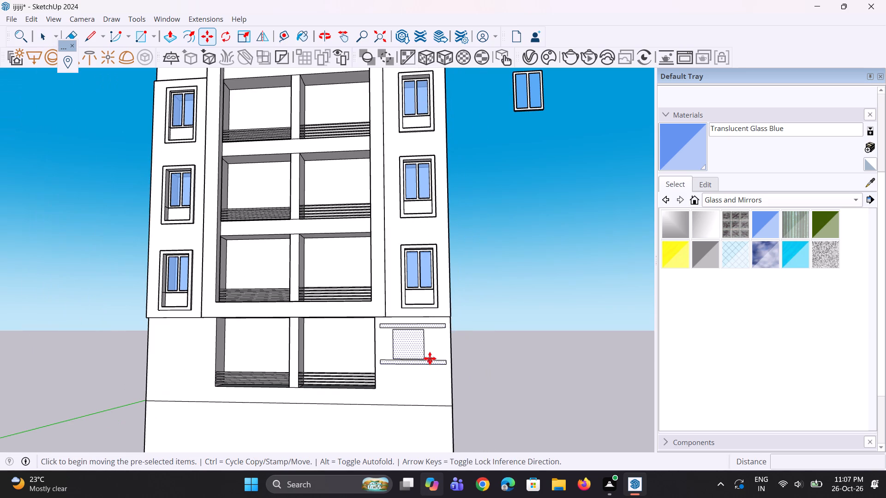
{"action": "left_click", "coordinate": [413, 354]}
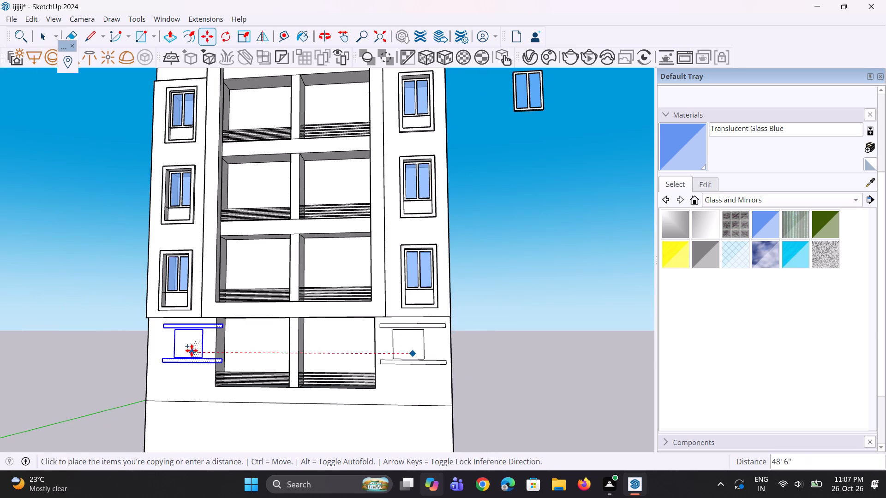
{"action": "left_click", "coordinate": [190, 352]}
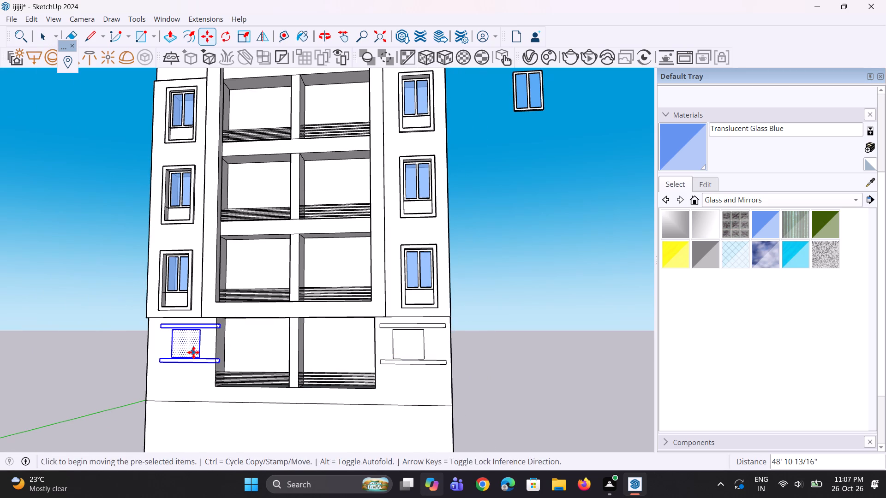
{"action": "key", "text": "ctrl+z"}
Copy the window rectangle and both strips about 50' 6" horizontally onto the opposite corner wall, clear of the central opening.
{"action": "key", "text": "space"}
{"action": "key", "text": "space"}
{"action": "left_click", "coordinate": [410, 351]}
{"action": "scroll", "coordinate": [420, 332], "scroll_direction": "up", "scroll_amount": 6}
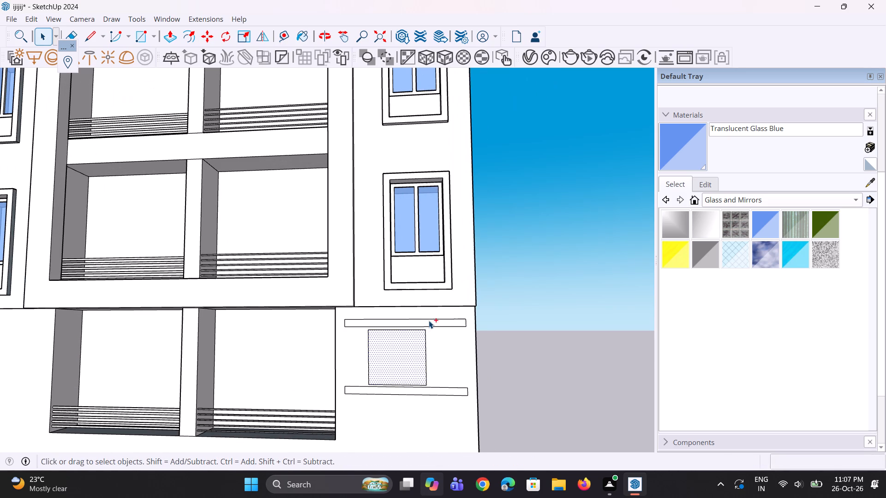
{"action": "left_click", "coordinate": [429, 322], "text": "ctrl"}
{"action": "scroll", "coordinate": [411, 391], "scroll_direction": "up", "scroll_amount": 1, "text": "ctrl"}
{"action": "left_click", "coordinate": [411, 394], "text": "ctrl"}
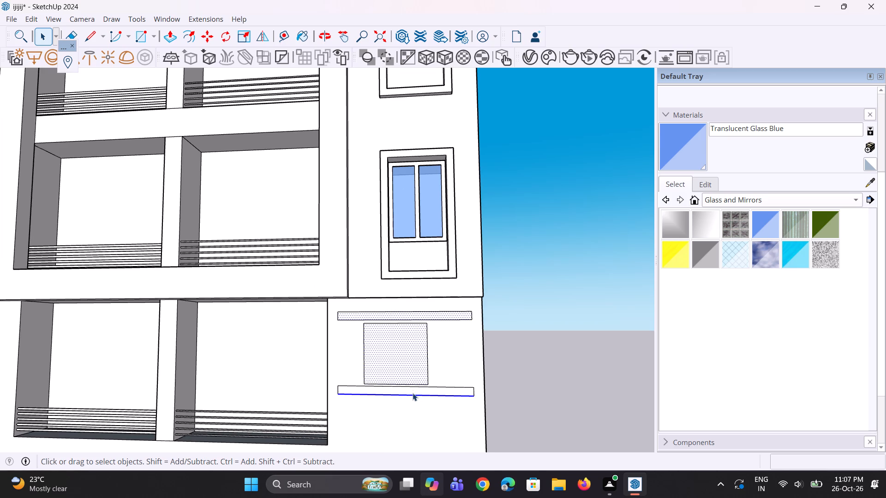
{"action": "scroll", "coordinate": [407, 384], "scroll_direction": "up", "scroll_amount": 3}
{"action": "left_click", "coordinate": [404, 392]}
{"action": "scroll", "coordinate": [407, 384], "scroll_direction": "up", "scroll_amount": 2}
{"action": "left_click", "coordinate": [409, 373], "text": "ctrl"}
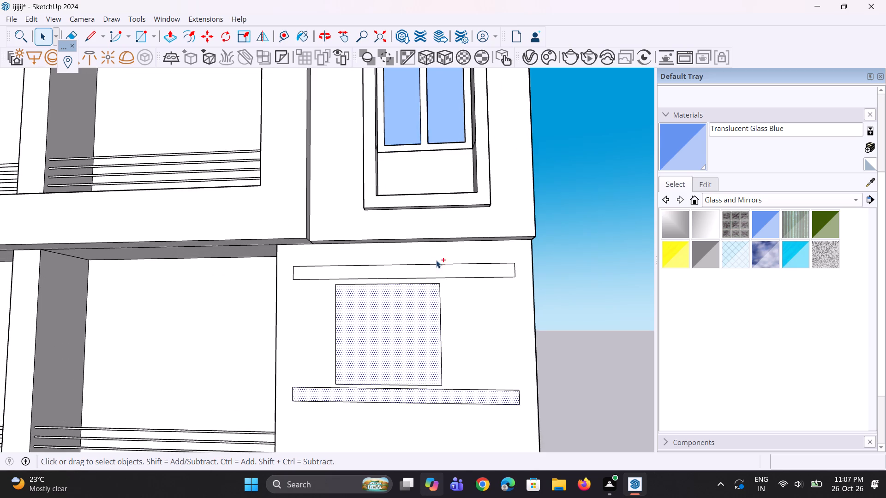
{"action": "left_click", "coordinate": [425, 270], "text": "ctrl"}
{"action": "scroll", "coordinate": [437, 332], "scroll_direction": "down", "scroll_amount": 5}
{"action": "key", "text": "m"}
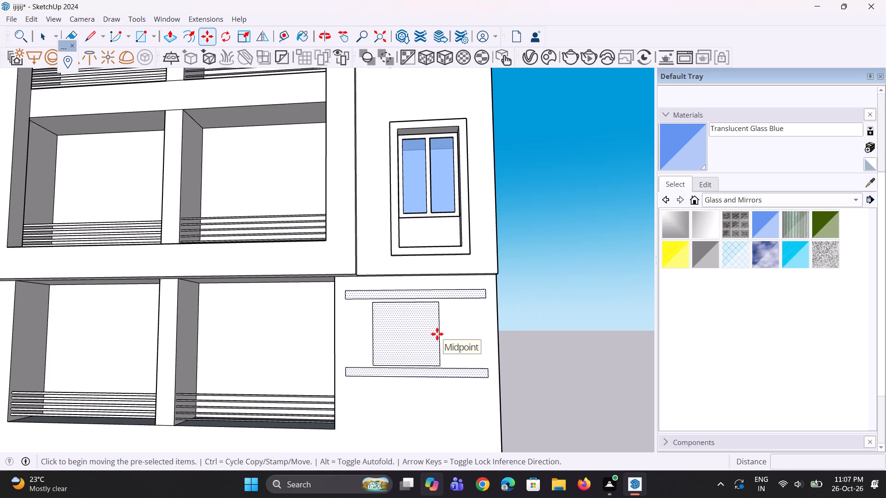
{"action": "left_click", "coordinate": [437, 334]}
{"action": "scroll", "coordinate": [404, 329], "scroll_direction": "down", "scroll_amount": 7}
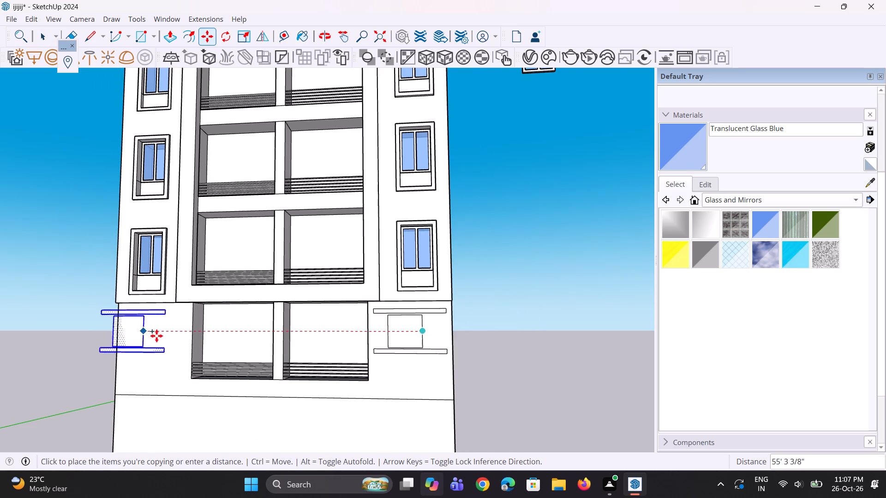
{"action": "scroll", "coordinate": [168, 338], "scroll_direction": "up", "scroll_amount": 2}
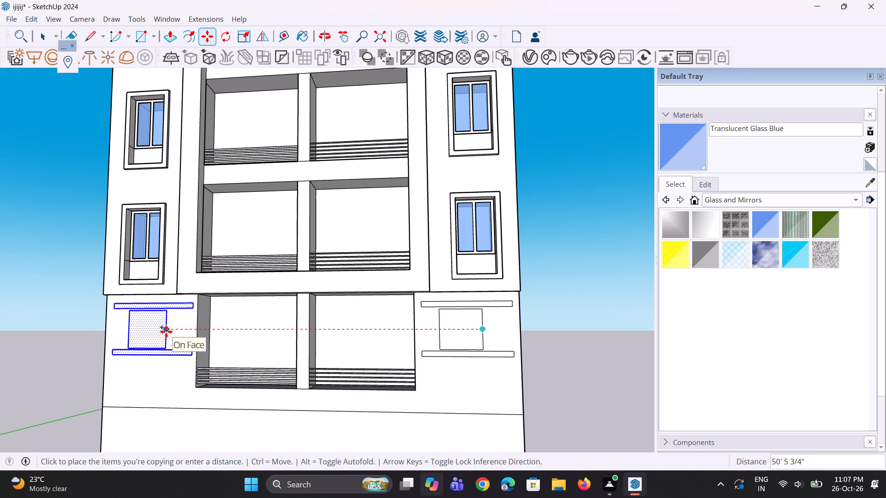
{"action": "left_click", "coordinate": [166, 332]}
{"action": "key", "text": "space"}
{"action": "key", "text": "space"}
{"action": "left_click", "coordinate": [57, 336]}
{"action": "middle_click_drag", "start_coordinate": [174, 344], "coordinate": [176, 362]}
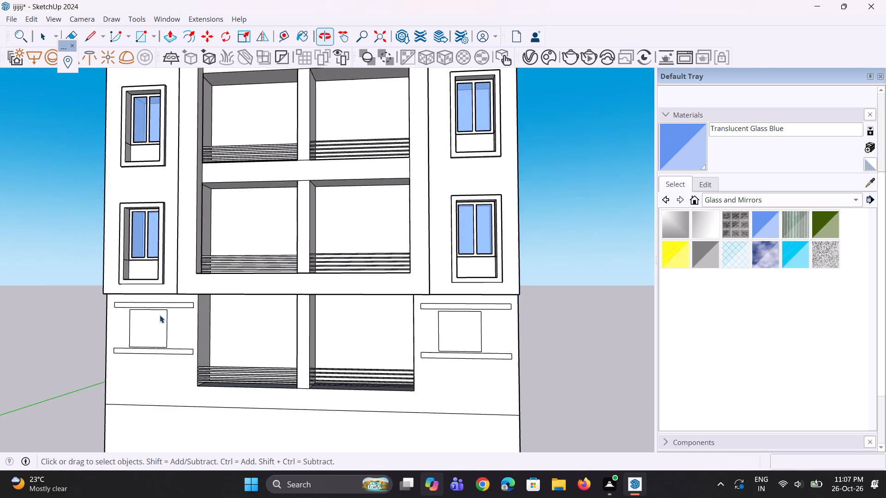
Copy the original corner wall's window rectangle about 23' 3" sideways into the open space beside the building.
{"action": "scroll", "coordinate": [157, 306], "scroll_direction": "up", "scroll_amount": 8}
{"action": "left_click", "coordinate": [153, 333]}
{"action": "scroll", "coordinate": [194, 337], "scroll_direction": "down", "scroll_amount": 3}
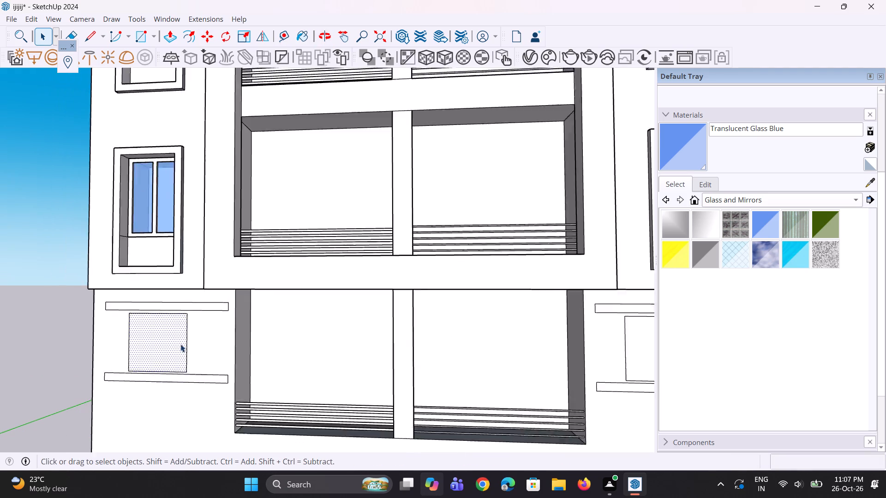
{"action": "scroll", "coordinate": [180, 344], "scroll_direction": "down", "scroll_amount": 9}
{"action": "left_click", "coordinate": [395, 349]}
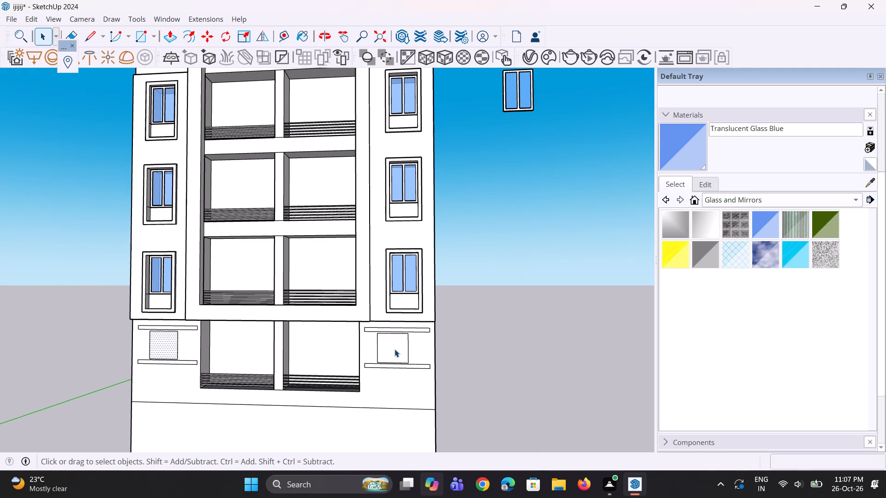
{"action": "key", "text": "m"}
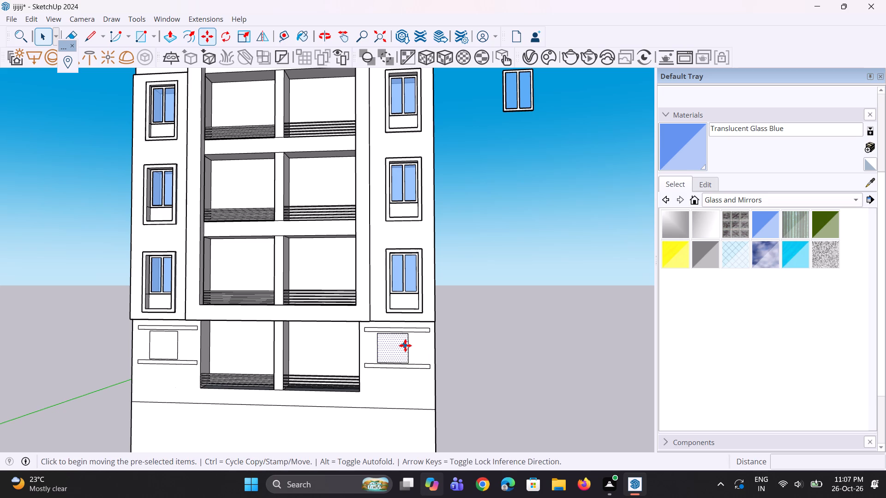
{"action": "left_click", "coordinate": [406, 345]}
{"action": "left_click", "coordinate": [523, 347]}
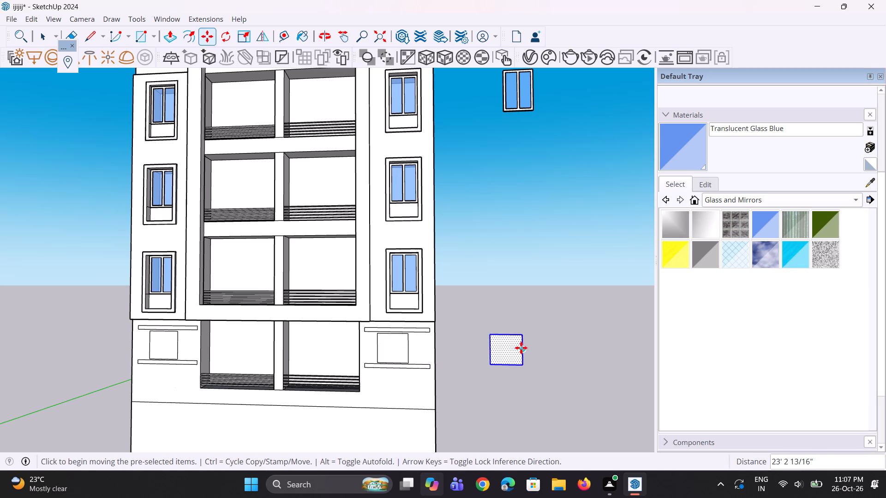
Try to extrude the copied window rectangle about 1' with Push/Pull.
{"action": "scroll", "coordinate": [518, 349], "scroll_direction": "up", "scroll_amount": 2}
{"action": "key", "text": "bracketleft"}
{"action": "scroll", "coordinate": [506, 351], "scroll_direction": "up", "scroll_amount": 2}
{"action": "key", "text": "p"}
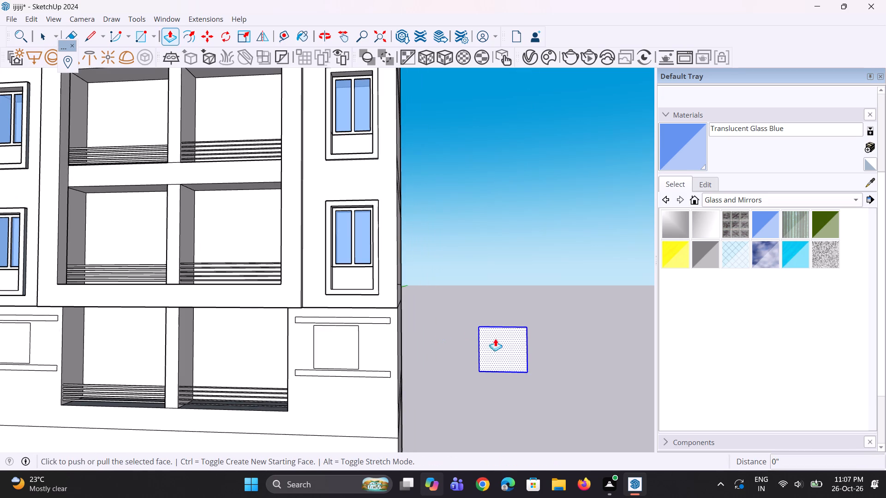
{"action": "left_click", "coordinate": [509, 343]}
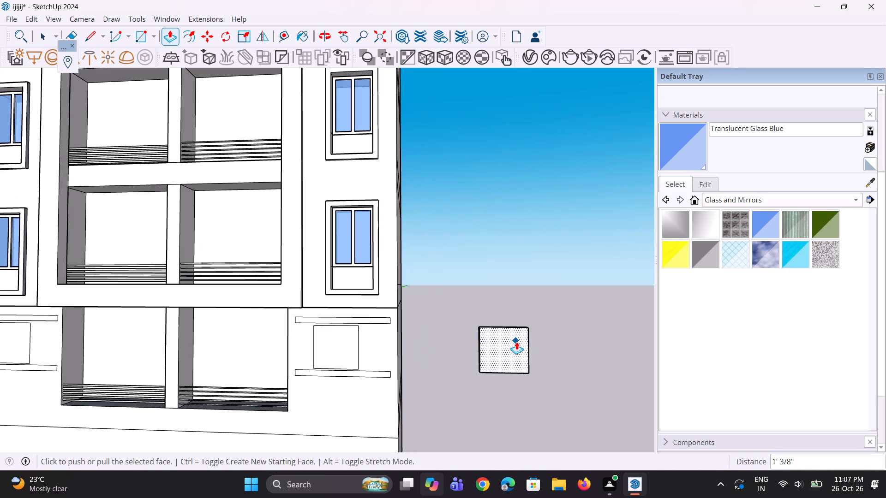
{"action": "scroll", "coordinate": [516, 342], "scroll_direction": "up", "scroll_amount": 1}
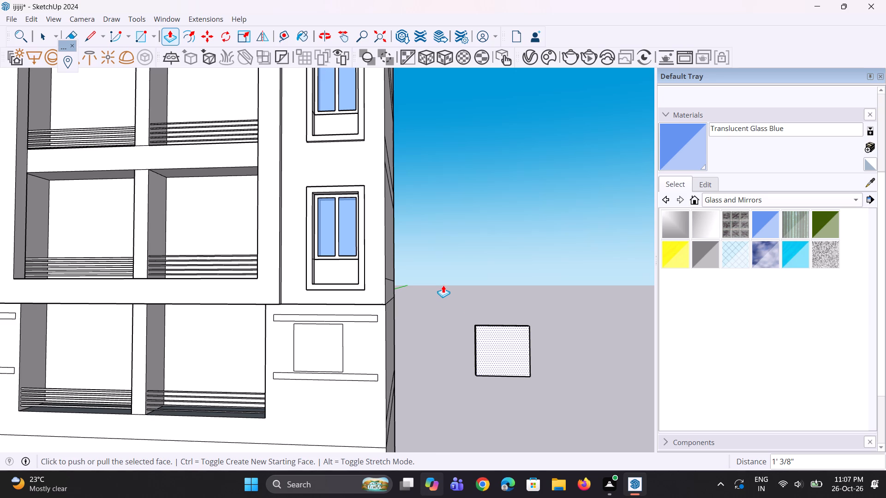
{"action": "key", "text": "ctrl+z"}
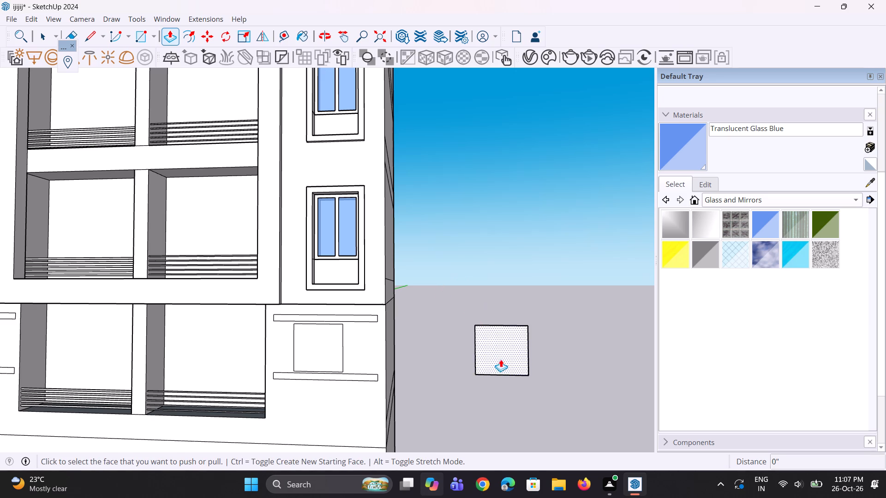
Extrude the copied window rectangle beside the building by 3".
{"action": "scroll", "coordinate": [479, 354], "scroll_direction": "up", "scroll_amount": 4}
{"action": "left_click", "coordinate": [502, 358]}
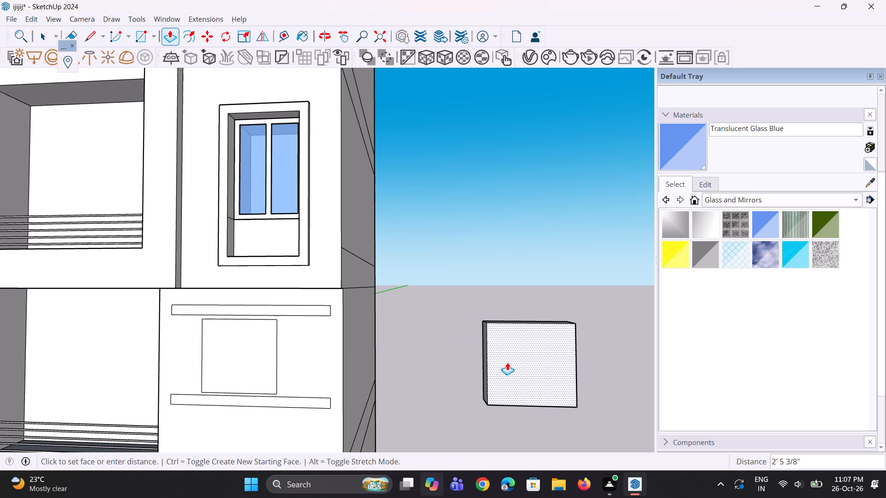
{"action": "type", "text": "3\""}
{"action": "key", "text": "Return"}
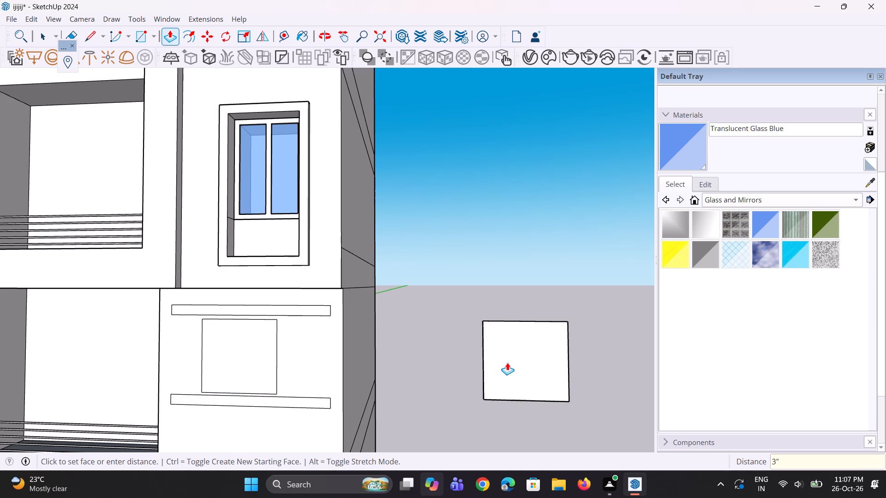
Offset the front face outline of the 3" window panel slightly inward to form a narrow frame border.
{"action": "scroll", "coordinate": [507, 362], "scroll_direction": "up", "scroll_amount": 3}
{"action": "key", "text": "space"}
{"action": "key", "text": "space"}
{"action": "left_click", "coordinate": [491, 364]}
{"action": "key", "text": "f"}
{"action": "left_click", "coordinate": [478, 347]}
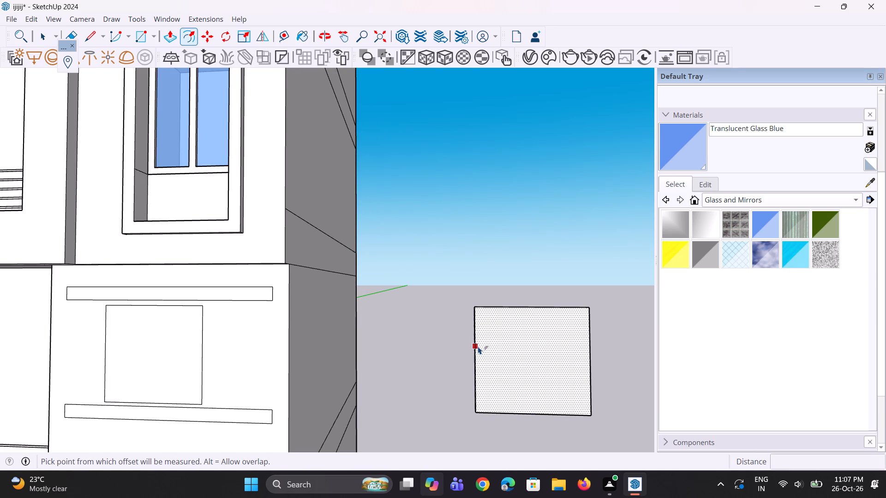
{"action": "left_click", "coordinate": [482, 349]}
{"action": "key", "text": "space"}
{"action": "left_click", "coordinate": [411, 371]}
{"action": "key", "text": "space"}
Draw short horizontal lines across the frame's left border at its inner top and bottom corners, separating the vertical strip.
{"action": "scroll", "coordinate": [472, 294], "scroll_direction": "up", "scroll_amount": 5}
{"action": "key", "text": "l"}
{"action": "scroll", "coordinate": [491, 333], "scroll_direction": "up", "scroll_amount": 5}
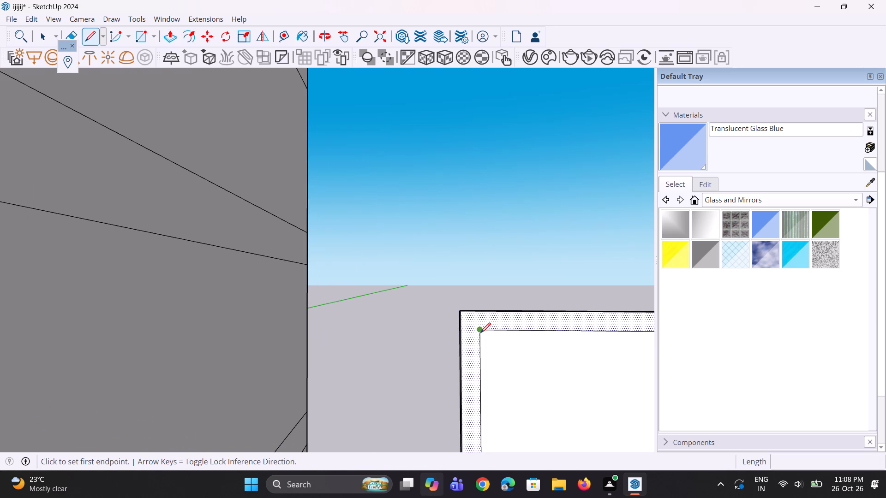
{"action": "left_click", "coordinate": [480, 333]}
{"action": "left_click", "coordinate": [460, 332]}
{"action": "scroll", "coordinate": [448, 306], "scroll_direction": "down", "scroll_amount": 10}
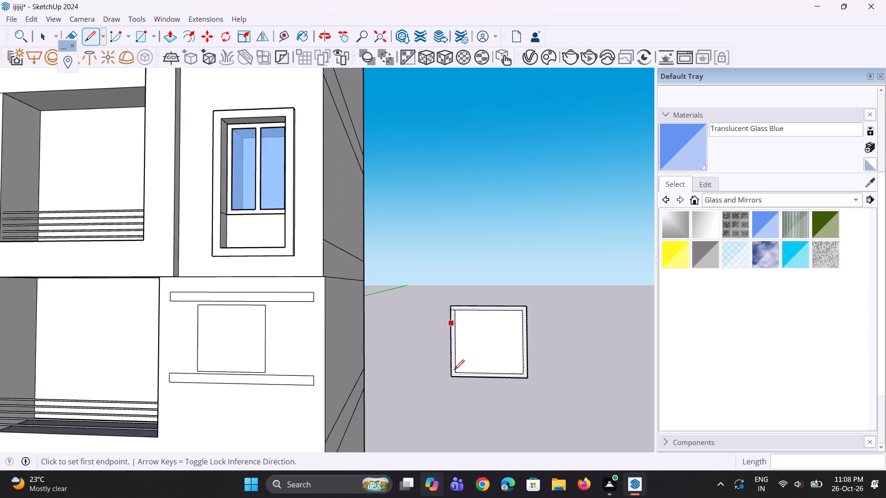
{"action": "scroll", "coordinate": [451, 374], "scroll_direction": "up", "scroll_amount": 9}
{"action": "left_click", "coordinate": [455, 371]}
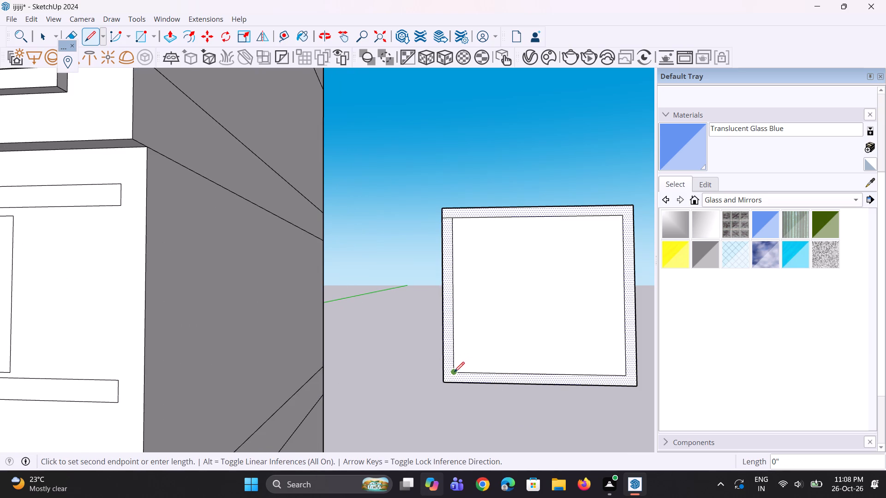
{"action": "left_click", "coordinate": [443, 370]}
Copy the left vertical frame strip about 6' 1 3/8" to the opposite side, dividing the distance by 2 for a middle mullion.
{"action": "key", "text": "space"}
{"action": "left_click", "coordinate": [448, 362]}
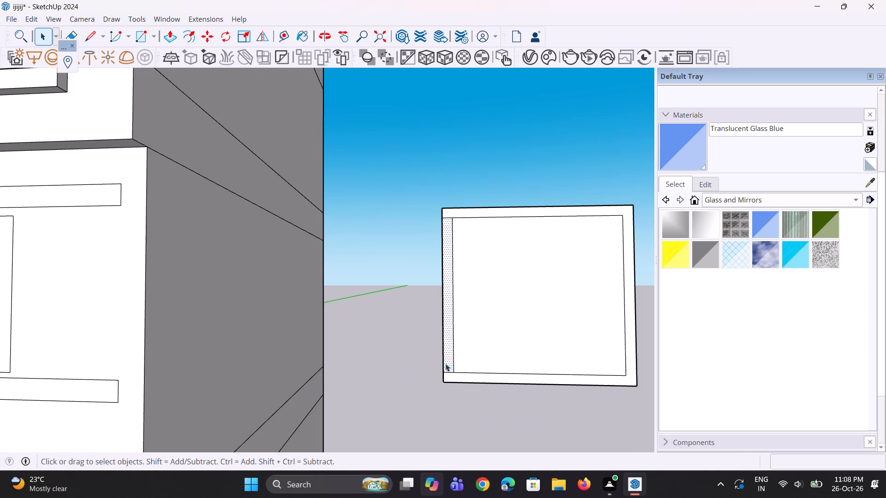
{"action": "scroll", "coordinate": [402, 372], "scroll_direction": "down", "scroll_amount": 6}
{"action": "scroll", "coordinate": [510, 367], "scroll_direction": "up", "scroll_amount": 4}
{"action": "scroll", "coordinate": [434, 360], "scroll_direction": "up", "scroll_amount": 4}
{"action": "key", "text": "m"}
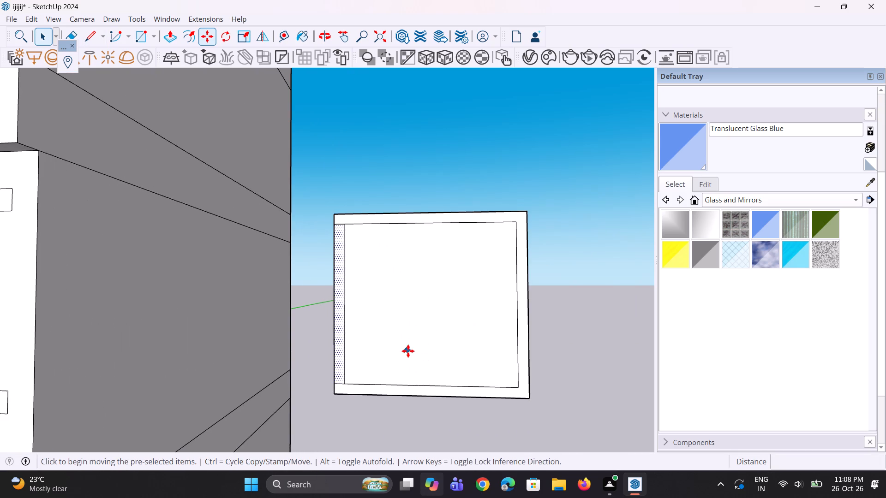
{"action": "scroll", "coordinate": [408, 351], "scroll_direction": "up", "scroll_amount": 3}
{"action": "left_click", "coordinate": [323, 395]}
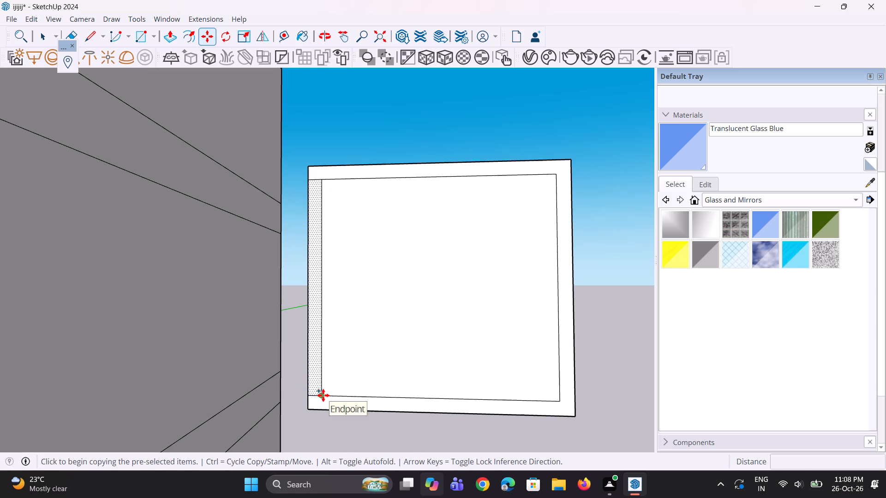
{"action": "left_click", "coordinate": [574, 399]}
{"action": "key", "text": "slash"}
{"action": "key", "text": "2"}
{"action": "key", "text": "Return"}
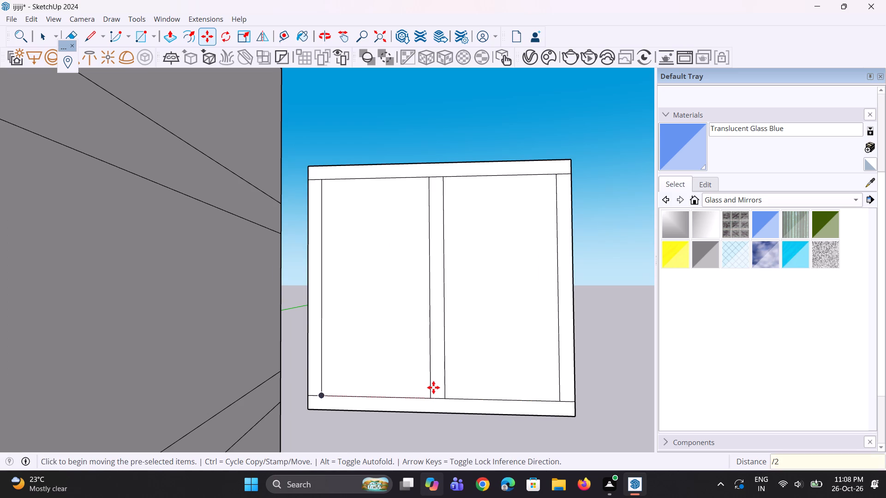
Erase the short joint lines where the vertical strips meet the window frame's top rail.
{"action": "key", "text": "space"}
{"action": "key", "text": "space"}
{"action": "key", "text": "e"}
{"action": "key", "text": "d"}
{"action": "scroll", "coordinate": [281, 237], "scroll_direction": "up", "scroll_amount": 2}
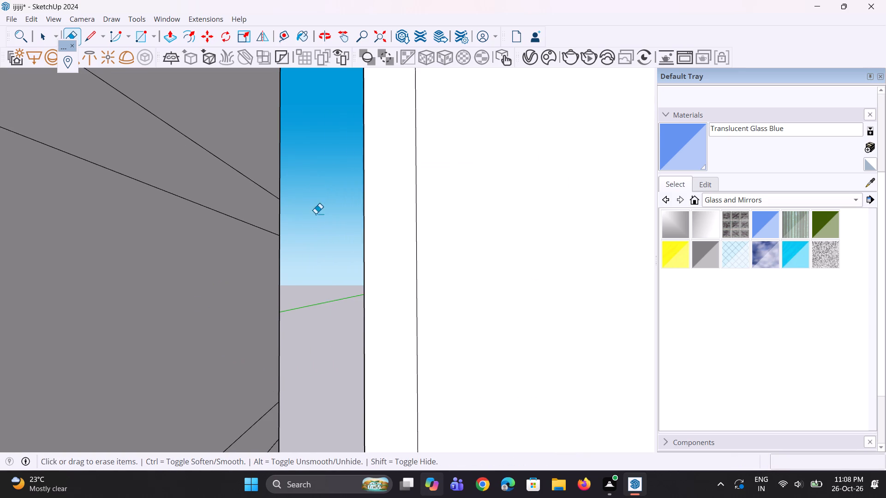
{"action": "scroll", "coordinate": [311, 261], "scroll_direction": "down", "scroll_amount": 3}
{"action": "scroll", "coordinate": [344, 209], "scroll_direction": "up", "scroll_amount": 9}
{"action": "left_click_drag", "start_coordinate": [311, 218], "coordinate": [313, 234]}
{"action": "scroll", "coordinate": [584, 259], "scroll_direction": "up", "scroll_amount": 2}
{"action": "left_click", "coordinate": [585, 212]}
{"action": "scroll", "coordinate": [472, 220], "scroll_direction": "down", "scroll_amount": 3}
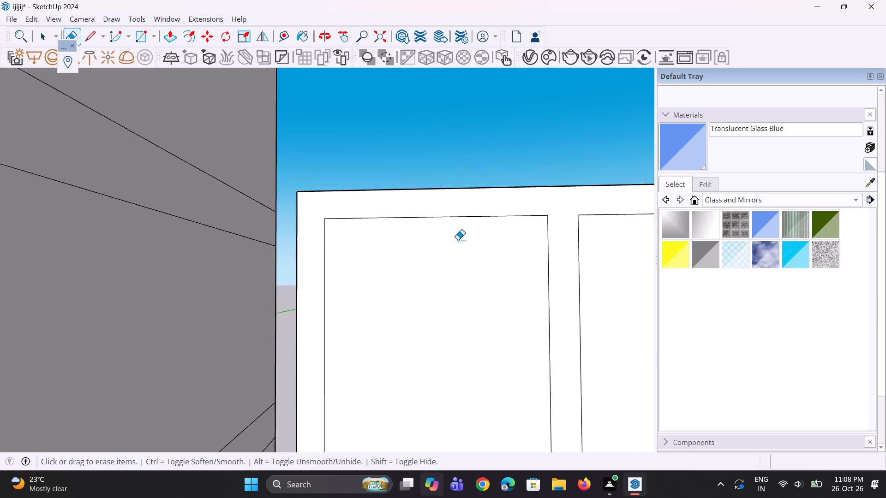
{"action": "scroll", "coordinate": [458, 240], "scroll_direction": "down", "scroll_amount": 12}
{"action": "scroll", "coordinate": [536, 228], "scroll_direction": "up", "scroll_amount": 8}
{"action": "left_click_drag", "start_coordinate": [569, 236], "coordinate": [571, 240]}
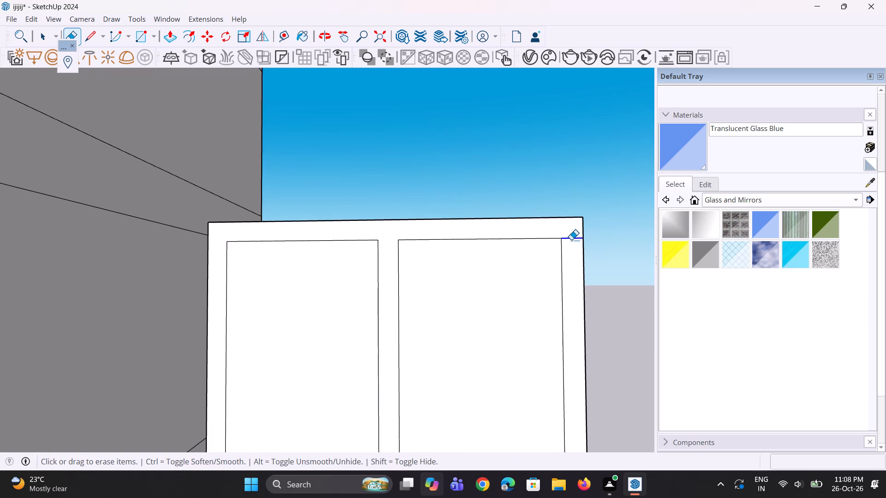
{"action": "left_click_drag", "start_coordinate": [571, 240], "coordinate": [573, 245]}
Erase the short joint lines where the vertical strips meet the window frame's bottom rail.
{"action": "scroll", "coordinate": [446, 190], "scroll_direction": "down", "scroll_amount": 8}
{"action": "scroll", "coordinate": [377, 262], "scroll_direction": "up", "scroll_amount": 10}
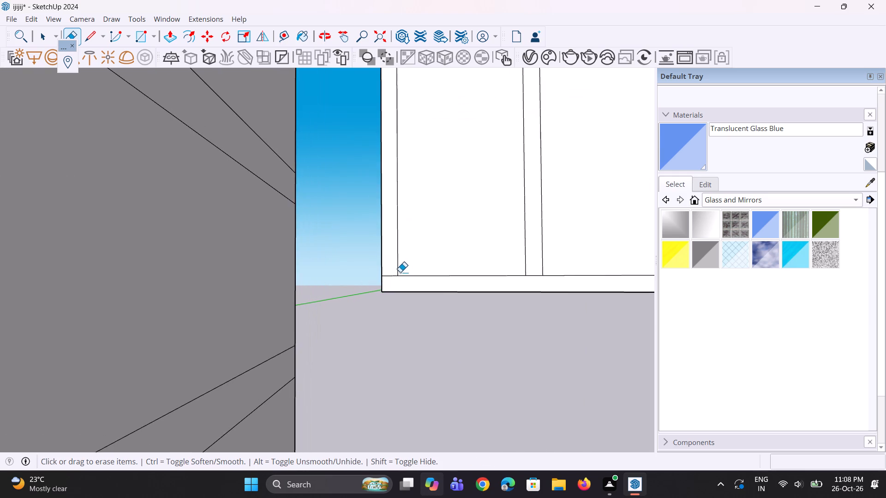
{"action": "scroll", "coordinate": [400, 272], "scroll_direction": "up", "scroll_amount": 3}
{"action": "left_click_drag", "start_coordinate": [387, 270], "coordinate": [383, 284]}
{"action": "scroll", "coordinate": [591, 288], "scroll_direction": "up", "scroll_amount": 2}
{"action": "left_click_drag", "start_coordinate": [603, 273], "coordinate": [604, 288]}
{"action": "scroll", "coordinate": [341, 276], "scroll_direction": "down", "scroll_amount": 13}
{"action": "scroll", "coordinate": [406, 244], "scroll_direction": "up", "scroll_amount": 8}
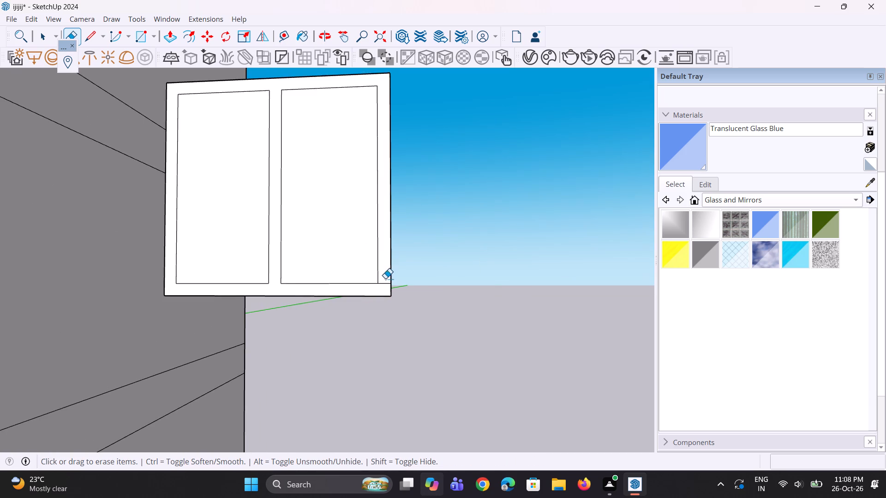
{"action": "scroll", "coordinate": [385, 279], "scroll_direction": "up", "scroll_amount": 3}
{"action": "left_click_drag", "start_coordinate": [387, 281], "coordinate": [387, 295]}
{"action": "scroll", "coordinate": [384, 296], "scroll_direction": "down", "scroll_amount": 5}
Extrude the window frame face with its middle mullion outward by 3".
{"action": "middle_click_drag", "start_coordinate": [378, 298], "coordinate": [359, 314]}
{"action": "scroll", "coordinate": [357, 311], "scroll_direction": "up", "scroll_amount": 3}
{"action": "key", "text": "p"}
{"action": "left_click", "coordinate": [384, 260]}
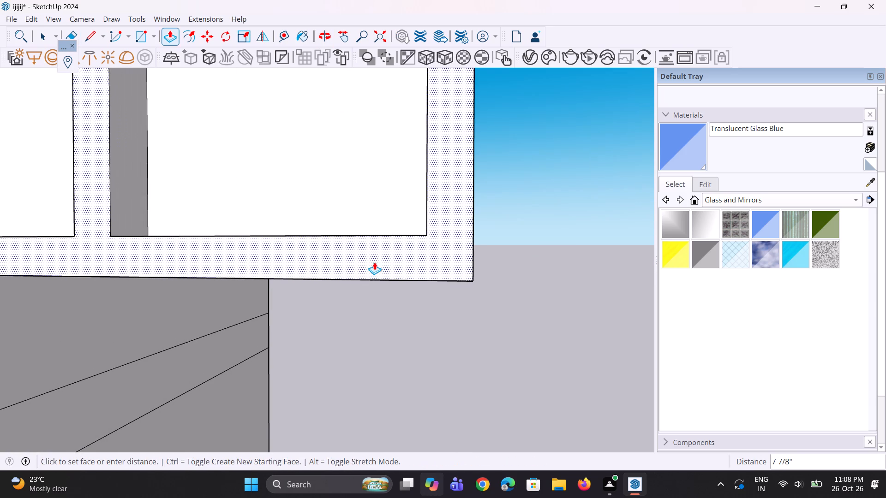
{"action": "key", "text": "3"}
{"action": "key", "text": "shift+quotedbl"}
{"action": "key", "text": "Return"}
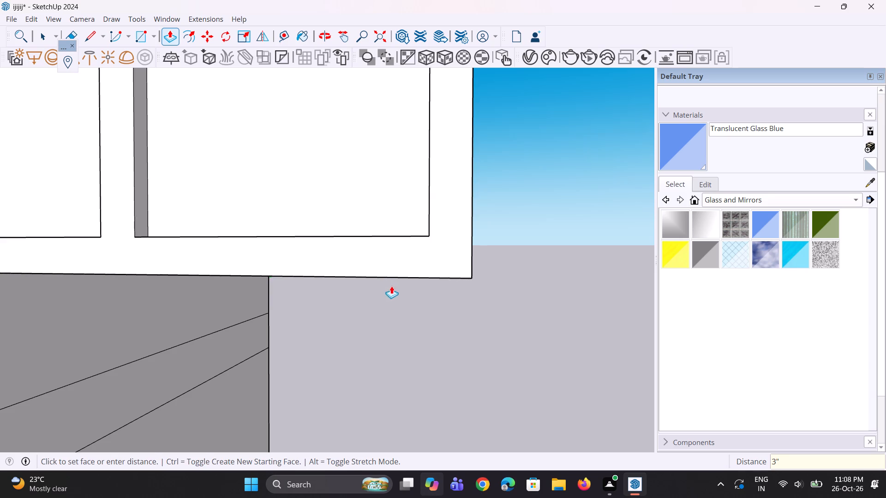
Paint both panes of the window panel with Translucent Glass Blue.
{"action": "scroll", "coordinate": [395, 288], "scroll_direction": "down", "scroll_amount": 12}
{"action": "middle_click_drag", "start_coordinate": [374, 273], "coordinate": [398, 279]}
{"action": "left_click", "coordinate": [686, 142]}
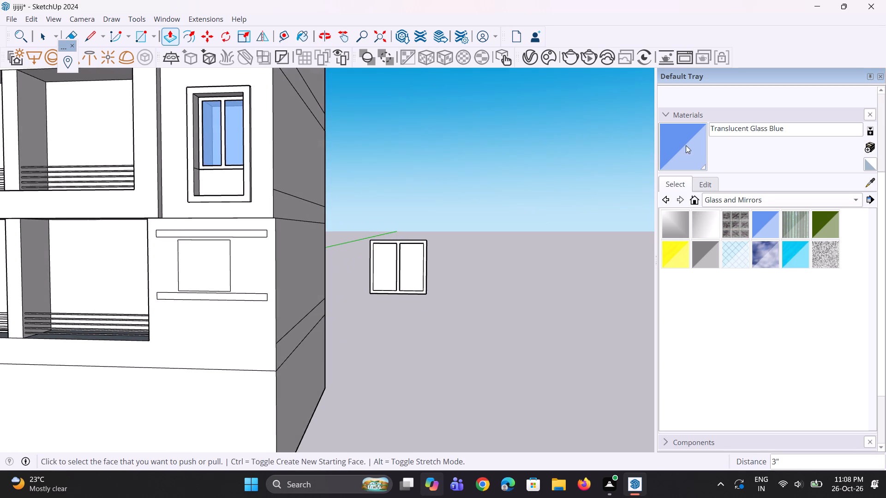
{"action": "scroll", "coordinate": [491, 229], "scroll_direction": "up", "scroll_amount": 3}
{"action": "left_click", "coordinate": [343, 275]}
{"action": "left_click", "coordinate": [386, 280]}
{"action": "scroll", "coordinate": [404, 269], "scroll_direction": "down", "scroll_amount": 6}
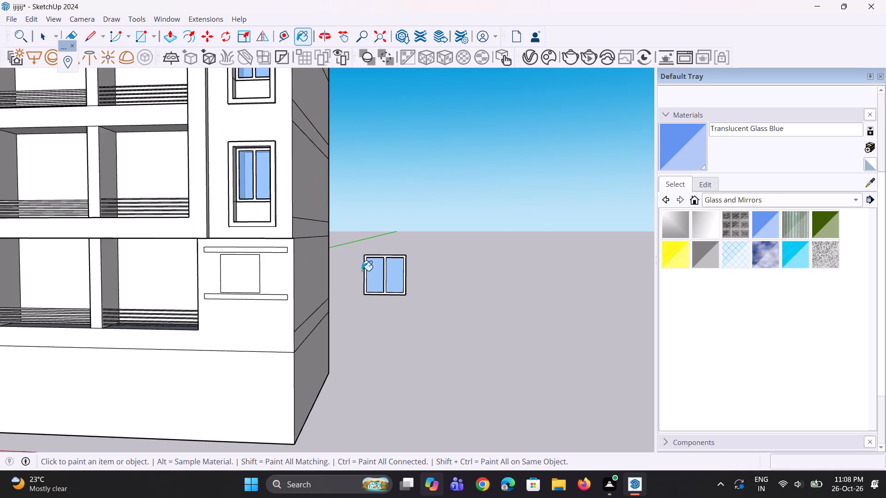
Select the entire window panel beside the building and make it a group.
{"action": "middle_click_drag", "start_coordinate": [349, 273], "coordinate": [351, 296]}
{"action": "scroll", "coordinate": [358, 293], "scroll_direction": "up", "scroll_amount": 3}
{"action": "key", "text": "space"}
{"action": "key", "text": "space"}
{"action": "left_click_drag", "start_coordinate": [353, 203], "coordinate": [449, 338]}
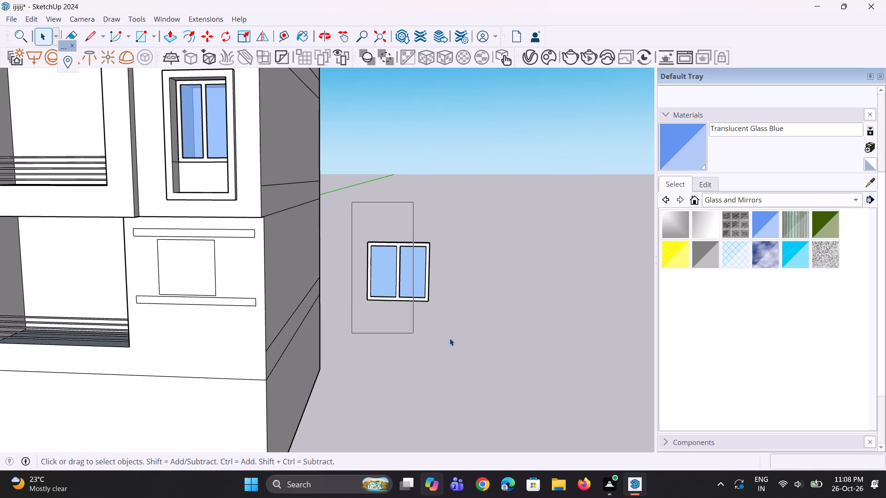
{"action": "left_click_drag", "start_coordinate": [449, 338], "coordinate": [462, 334]}
{"action": "right_click", "coordinate": [394, 274]}
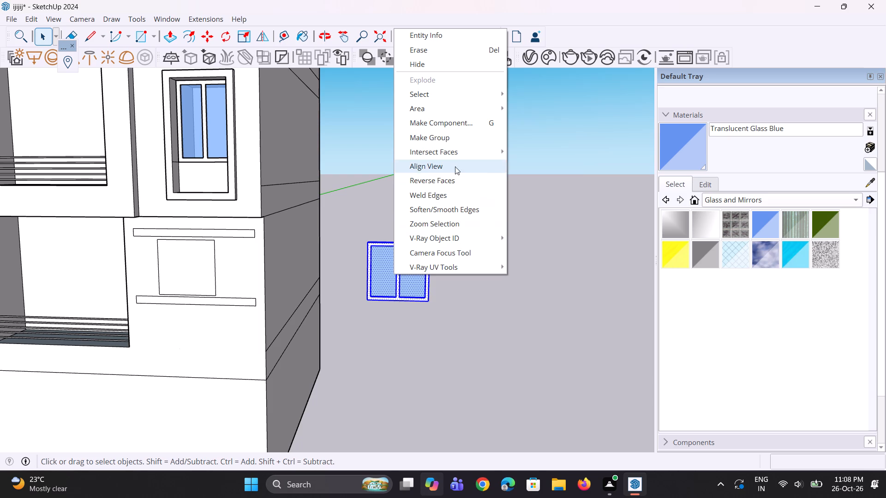
{"action": "left_click", "coordinate": [455, 141]}
Push the window opening on the right lower corner wall inward about 3' 2".
{"action": "scroll", "coordinate": [425, 351], "scroll_direction": "down", "scroll_amount": 5}
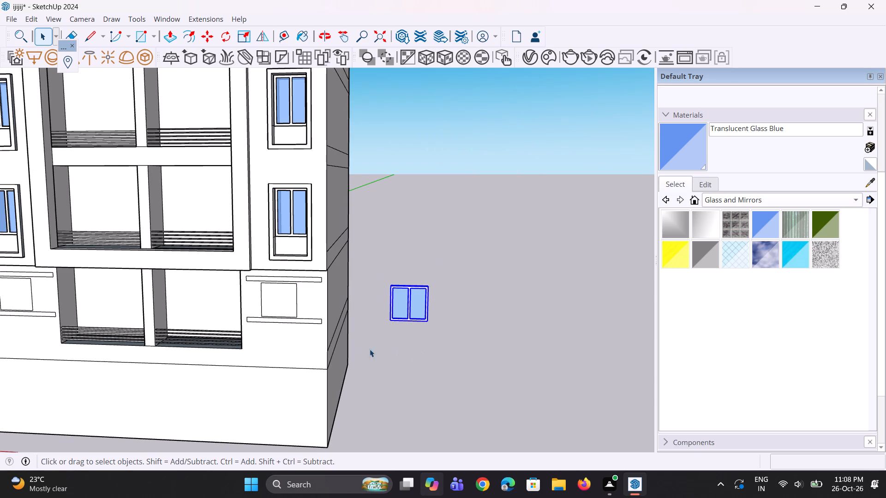
{"action": "middle_click_drag", "start_coordinate": [293, 340], "coordinate": [269, 348]}
{"action": "key", "text": "p"}
{"action": "scroll", "coordinate": [268, 339], "scroll_direction": "up", "scroll_amount": 2}
{"action": "left_click", "coordinate": [274, 290]}
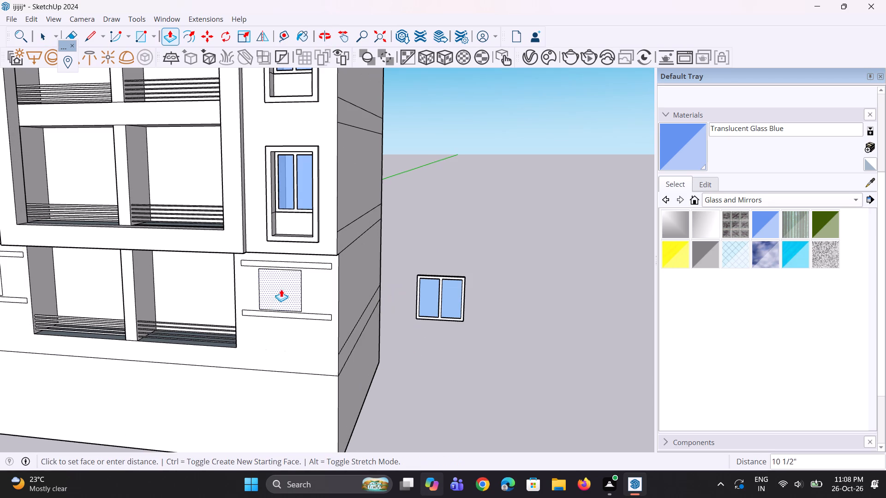
{"action": "left_click", "coordinate": [282, 289]}
Copy the window group about 23' 3" into the right lower wall's opening, aligning their lower right corners.
{"action": "scroll", "coordinate": [265, 314], "scroll_direction": "up", "scroll_amount": 1}
{"action": "middle_click_drag", "start_coordinate": [271, 311], "coordinate": [288, 298]}
{"action": "scroll", "coordinate": [304, 287], "scroll_direction": "up", "scroll_amount": 2}
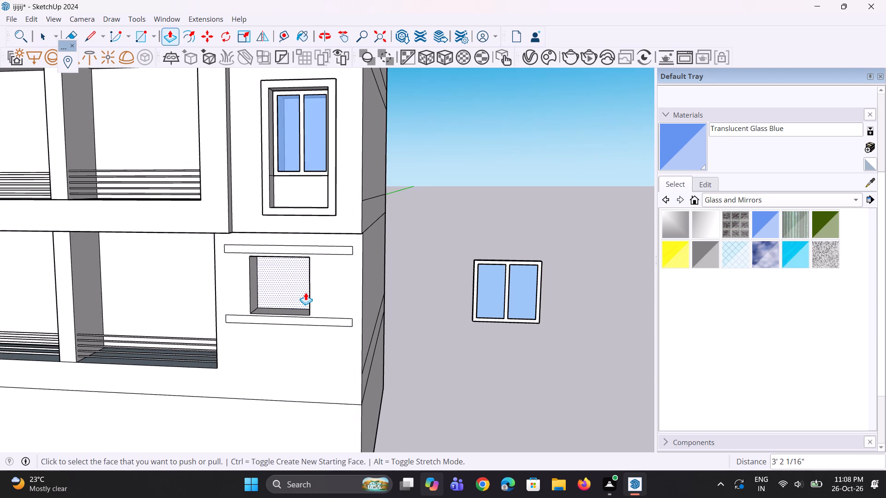
{"action": "key", "text": "space"}
{"action": "left_click", "coordinate": [496, 308]}
{"action": "scroll", "coordinate": [549, 325], "scroll_direction": "up", "scroll_amount": 2}
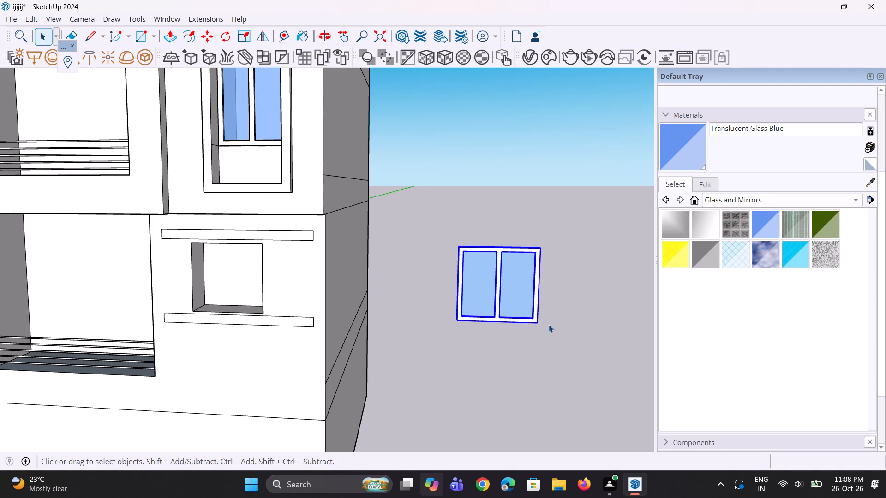
{"action": "key", "text": "m"}
{"action": "left_click", "coordinate": [540, 326]}
{"action": "scroll", "coordinate": [279, 320], "scroll_direction": "up", "scroll_amount": 2}
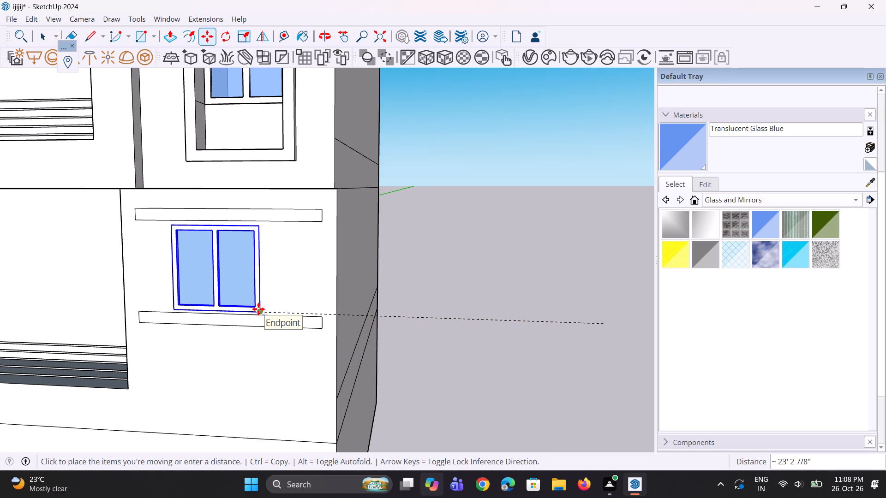
{"action": "left_click", "coordinate": [258, 309]}
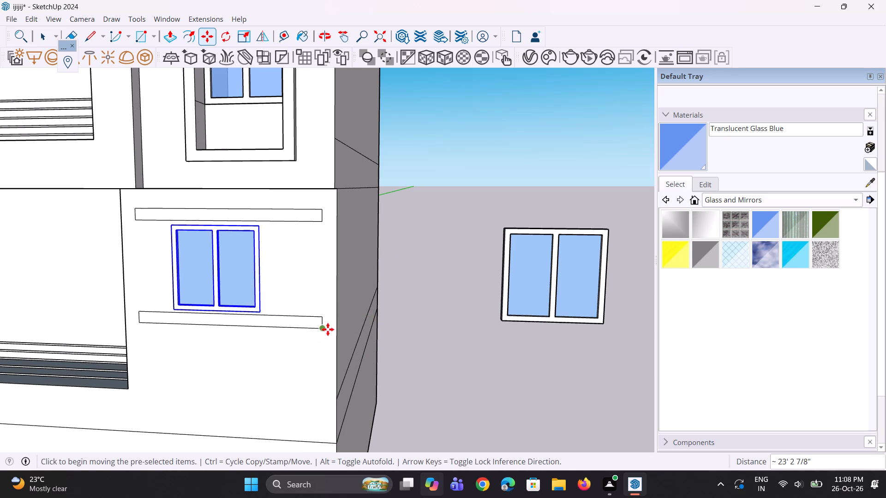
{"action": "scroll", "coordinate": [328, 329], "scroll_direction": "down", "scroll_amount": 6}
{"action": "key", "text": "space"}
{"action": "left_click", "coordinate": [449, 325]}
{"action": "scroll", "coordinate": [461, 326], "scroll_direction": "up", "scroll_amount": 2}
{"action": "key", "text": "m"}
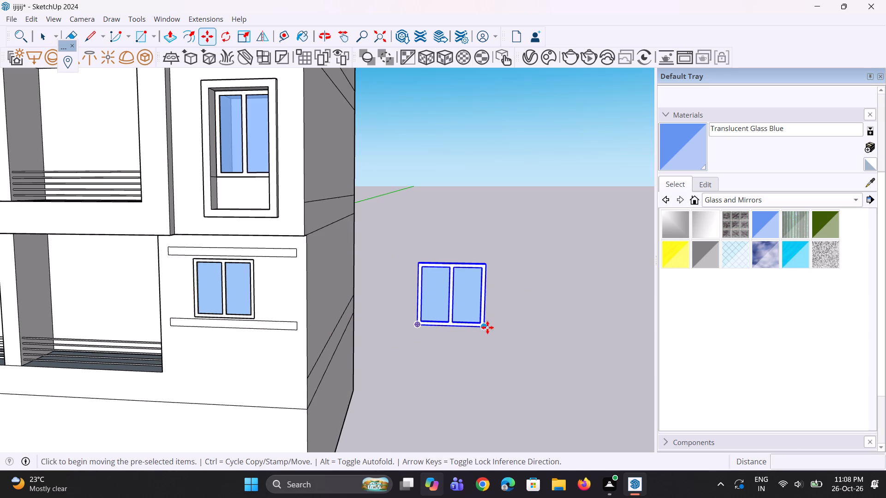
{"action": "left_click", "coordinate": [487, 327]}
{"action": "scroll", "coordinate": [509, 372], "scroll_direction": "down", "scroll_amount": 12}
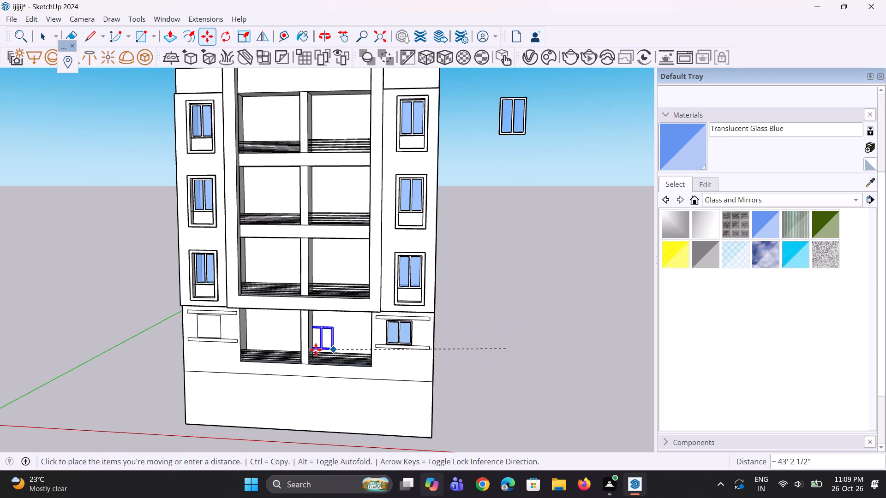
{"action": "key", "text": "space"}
Push the window opening on the left lower corner wall inward by the same depth as the right one.
{"action": "scroll", "coordinate": [233, 318], "scroll_direction": "up", "scroll_amount": 3}
{"action": "key", "text": "p"}
{"action": "left_click", "coordinate": [198, 327]}
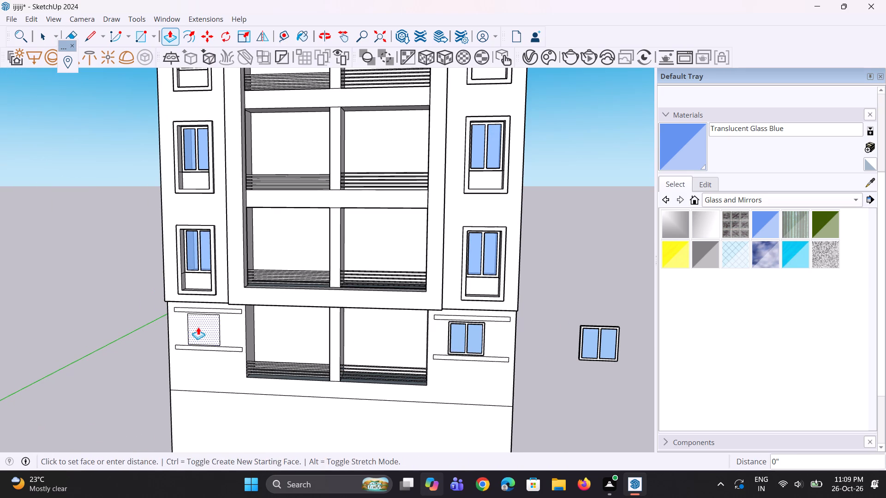
{"action": "left_click", "coordinate": [198, 327]}
Place the window group from beside the building into the left lower wall's opening, aligning their lower right corners.
{"action": "key", "text": "space"}
{"action": "key", "text": "space"}
{"action": "left_click", "coordinate": [578, 355]}
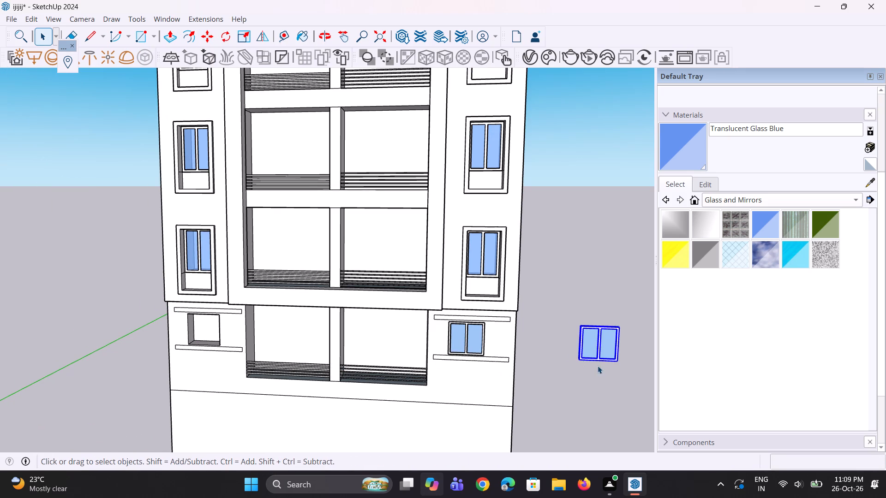
{"action": "scroll", "coordinate": [616, 368], "scroll_direction": "up", "scroll_amount": 2}
{"action": "key", "text": "m"}
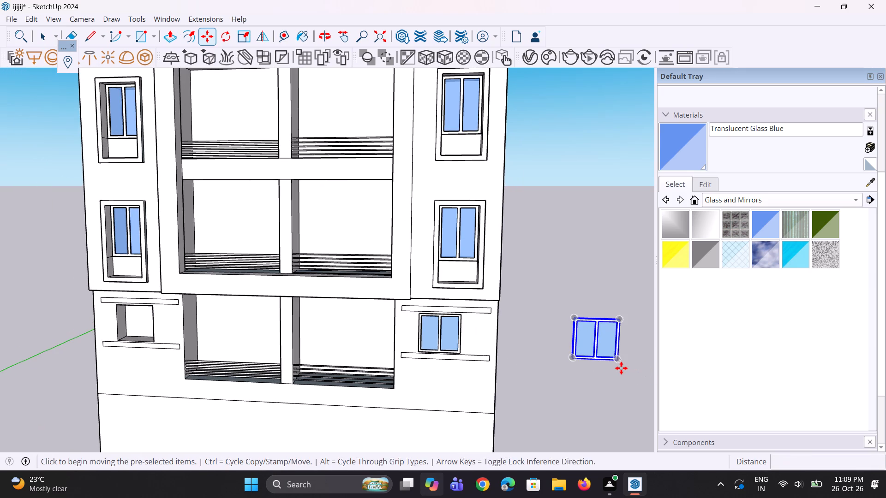
{"action": "left_click", "coordinate": [619, 361]}
{"action": "scroll", "coordinate": [615, 401], "scroll_direction": "down", "scroll_amount": 5}
{"action": "scroll", "coordinate": [290, 370], "scroll_direction": "up", "scroll_amount": 2}
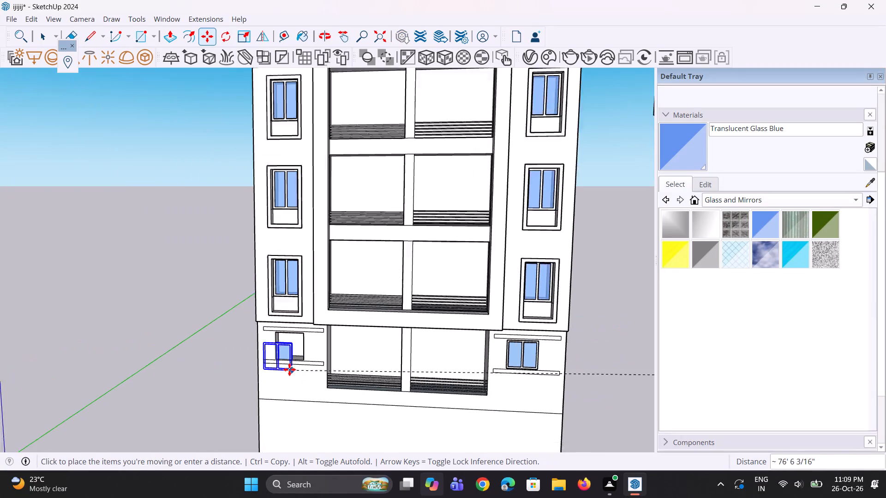
{"action": "scroll", "coordinate": [289, 369], "scroll_direction": "up", "scroll_amount": 7}
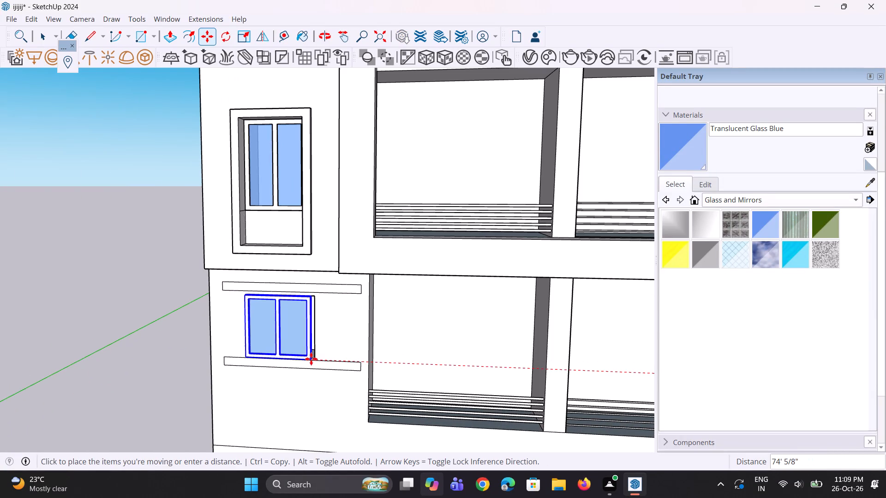
{"action": "left_click", "coordinate": [313, 357]}
{"action": "key", "text": "space"}
Extrude the bands above and below the left lower window outward about 1' 3 3/8".
{"action": "scroll", "coordinate": [79, 350], "scroll_direction": "up", "scroll_amount": 1}
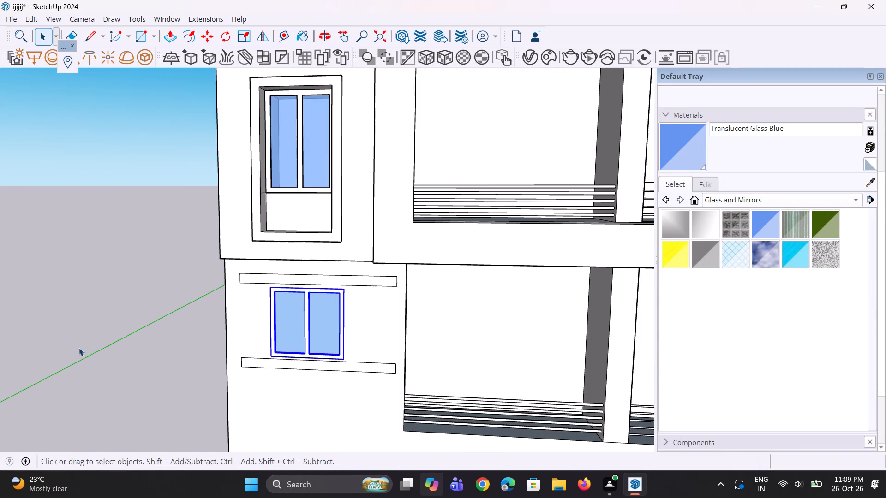
{"action": "scroll", "coordinate": [240, 312], "scroll_direction": "up", "scroll_amount": 2}
{"action": "middle_click_drag", "start_coordinate": [261, 322], "coordinate": [213, 320]}
{"action": "key", "text": "p"}
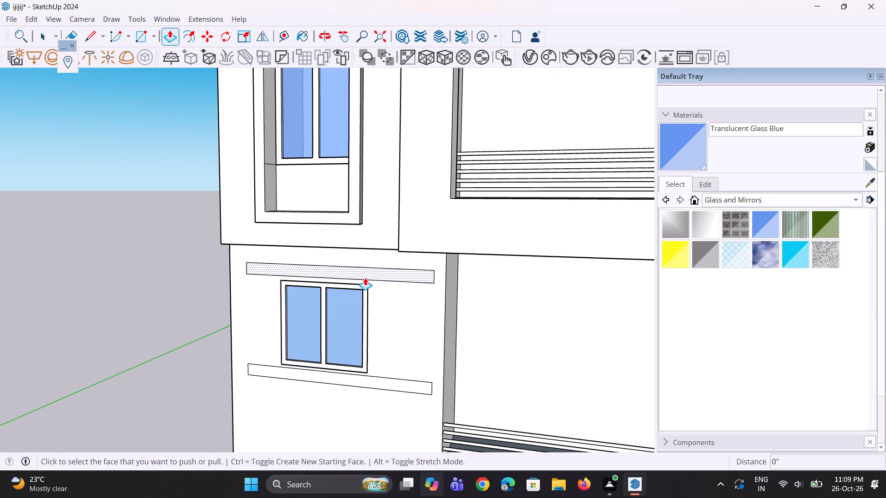
{"action": "left_click", "coordinate": [365, 277]}
{"action": "left_click", "coordinate": [361, 282]}
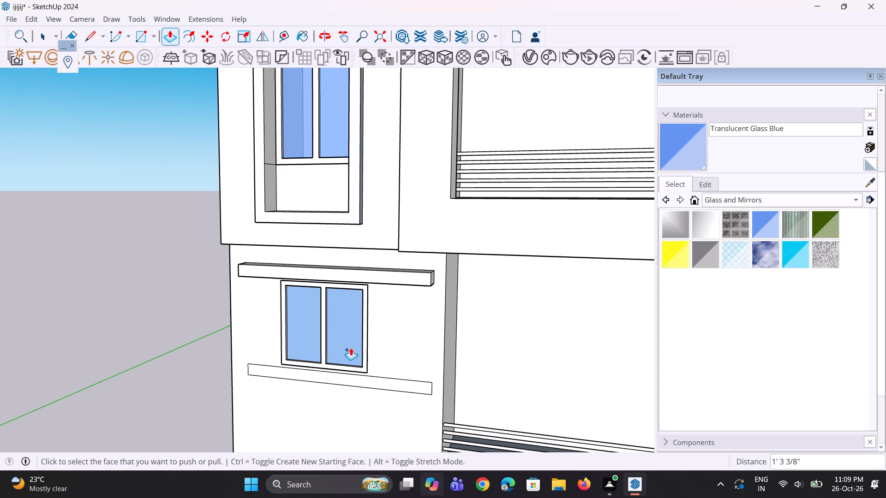
{"action": "scroll", "coordinate": [343, 407], "scroll_direction": "up", "scroll_amount": 2}
{"action": "double_click", "coordinate": [354, 379]}
Extrude the bands above and below the right lower window outward by the same distance as the left ones.
{"action": "scroll", "coordinate": [203, 374], "scroll_direction": "down", "scroll_amount": 6}
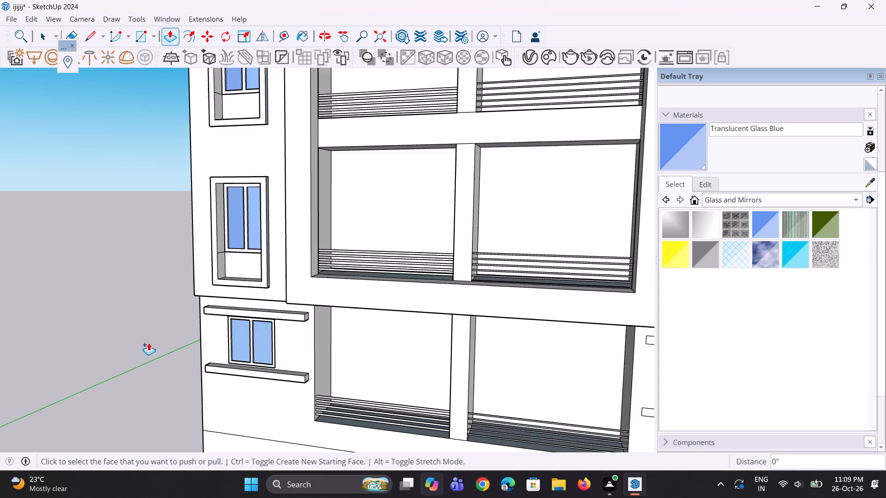
{"action": "scroll", "coordinate": [149, 343], "scroll_direction": "down", "scroll_amount": 5}
{"action": "scroll", "coordinate": [422, 410], "scroll_direction": "up", "scroll_amount": 3}
{"action": "scroll", "coordinate": [491, 358], "scroll_direction": "up", "scroll_amount": 3}
{"action": "double_click", "coordinate": [514, 309]}
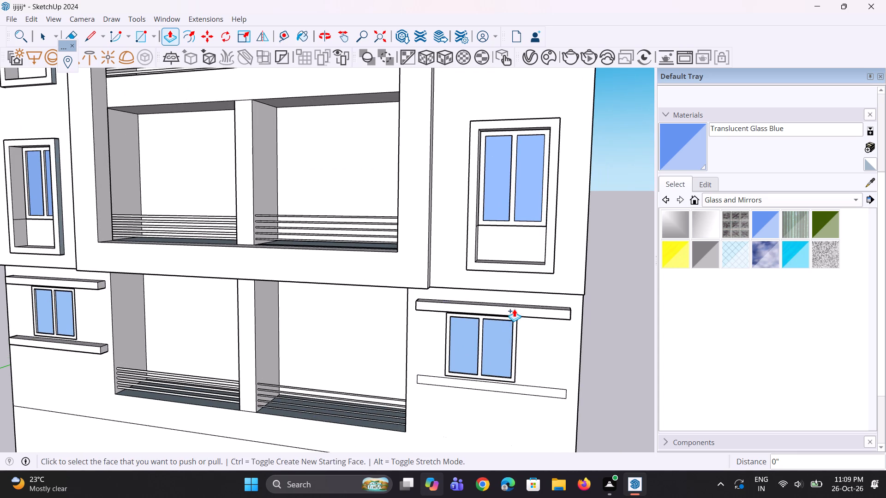
{"action": "double_click", "coordinate": [491, 391]}
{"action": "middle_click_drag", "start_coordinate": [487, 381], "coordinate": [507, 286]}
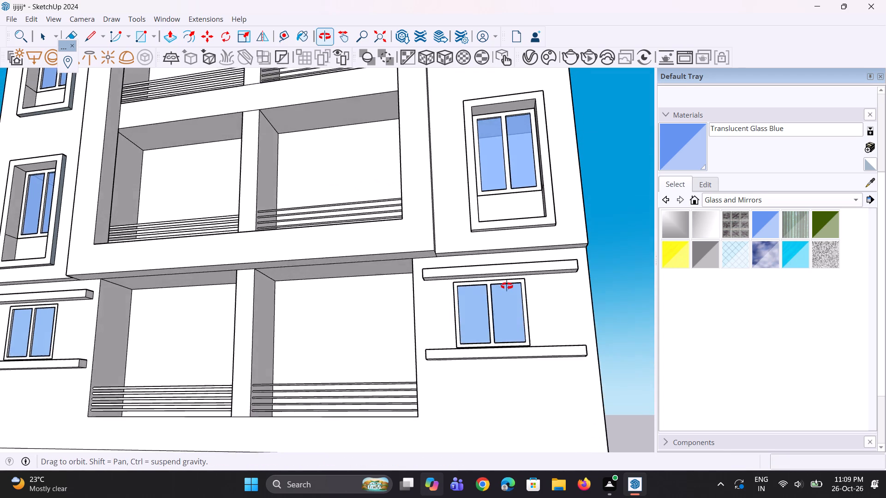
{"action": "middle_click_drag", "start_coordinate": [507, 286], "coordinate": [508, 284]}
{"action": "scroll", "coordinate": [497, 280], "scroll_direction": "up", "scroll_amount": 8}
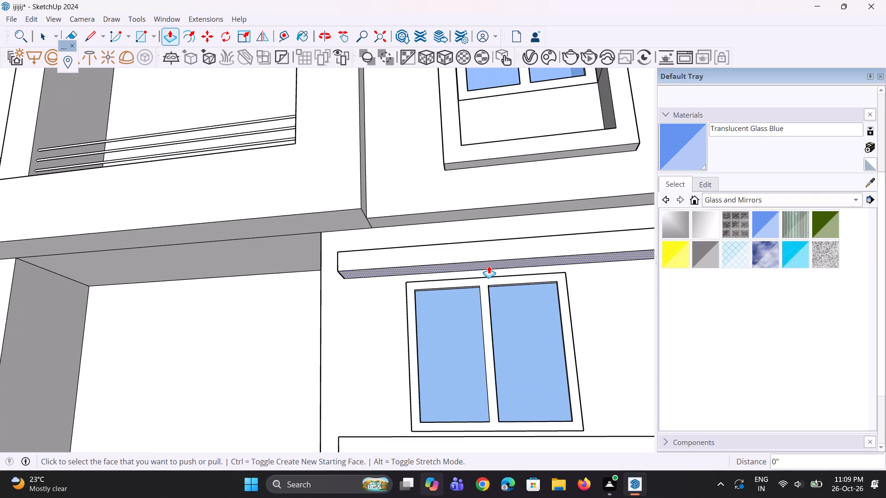
Lower the underside of the band above the right lower window about 3 3/4" and its top face about 5 15/16".
{"action": "left_click", "coordinate": [489, 266]}
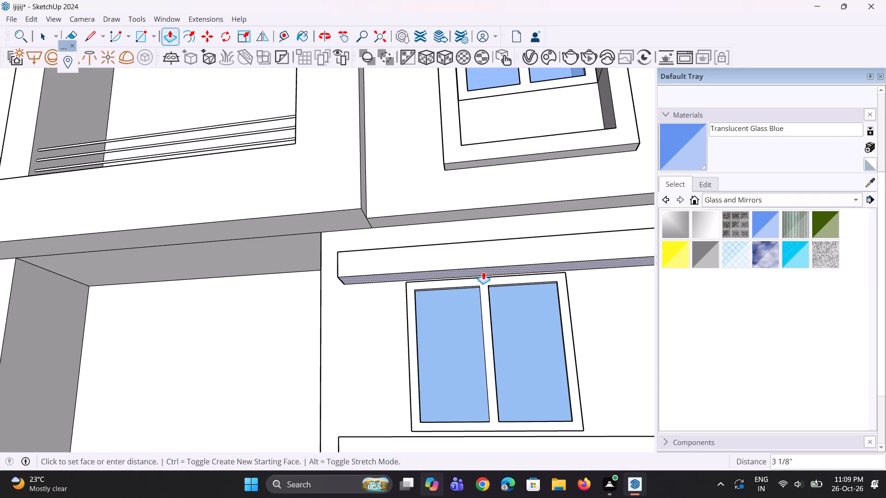
{"action": "left_click", "coordinate": [465, 274]}
{"action": "middle_click_drag", "start_coordinate": [410, 289], "coordinate": [377, 364]}
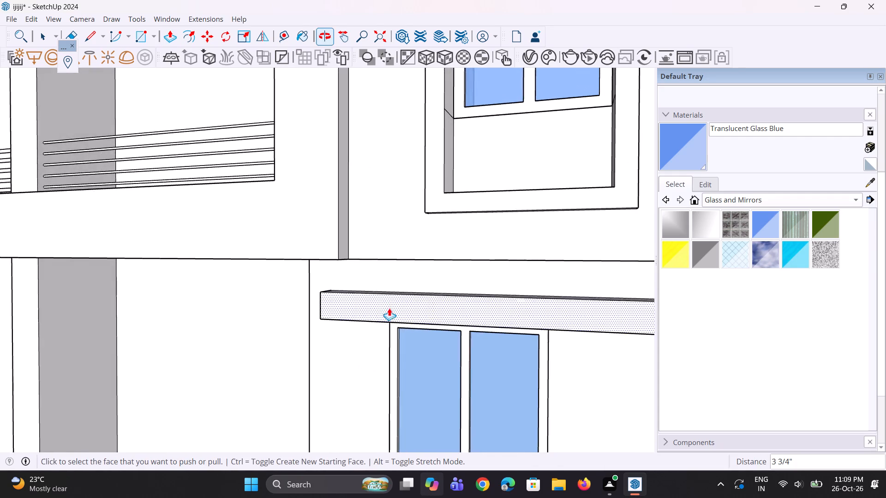
{"action": "scroll", "coordinate": [392, 303], "scroll_direction": "up", "scroll_amount": 5}
{"action": "middle_click_drag", "start_coordinate": [403, 302], "coordinate": [403, 373]}
{"action": "left_click", "coordinate": [431, 323]}
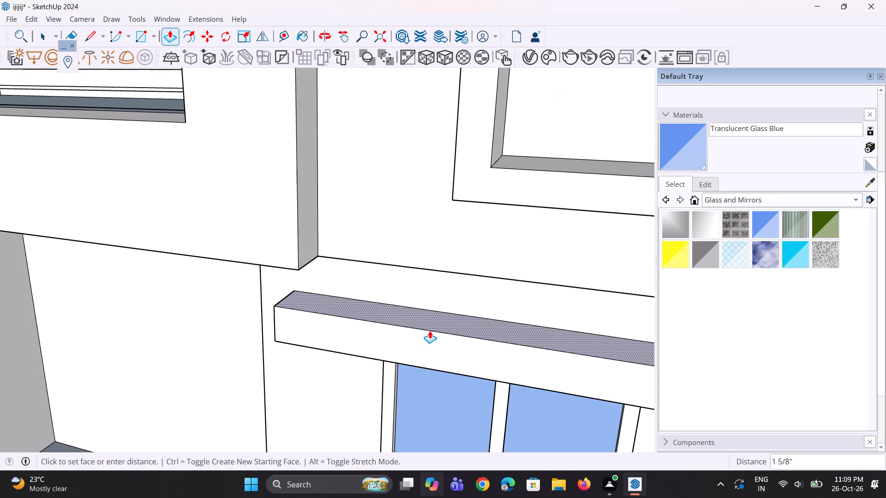
{"action": "left_click", "coordinate": [426, 340]}
{"action": "middle_click_drag", "start_coordinate": [388, 360], "coordinate": [418, 297]}
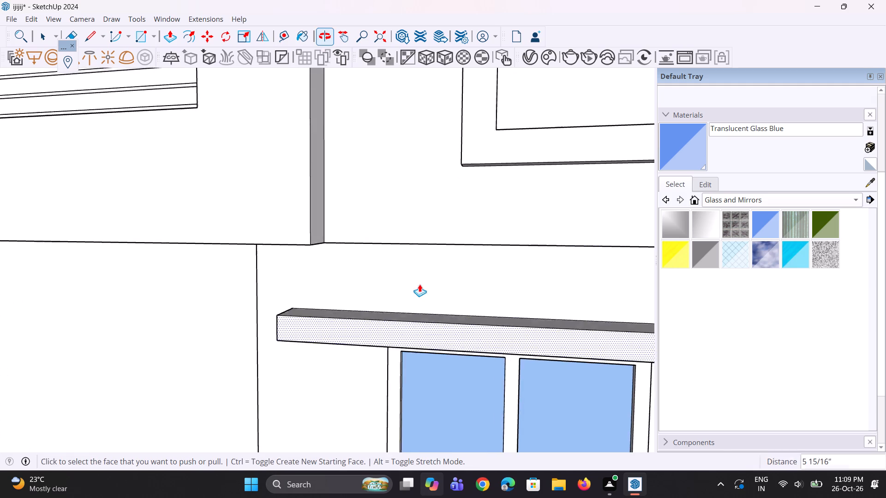
Raise the top of the band below the right lower window to the frame's lower edge and its underside about 5 11/16".
{"action": "scroll", "coordinate": [372, 279], "scroll_direction": "down", "scroll_amount": 10}
{"action": "middle_click_drag", "start_coordinate": [349, 403], "coordinate": [375, 373]}
{"action": "scroll", "coordinate": [380, 406], "scroll_direction": "up", "scroll_amount": 2}
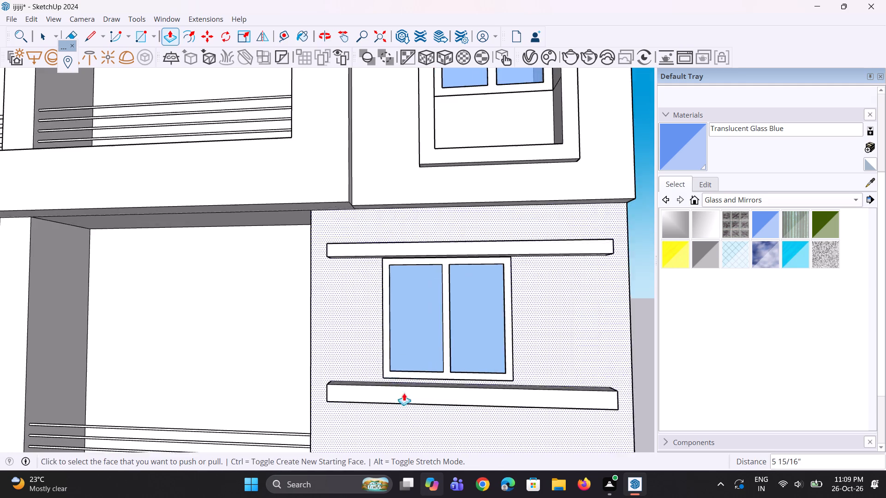
{"action": "scroll", "coordinate": [404, 393], "scroll_direction": "up", "scroll_amount": 2}
{"action": "middle_click_drag", "start_coordinate": [414, 391], "coordinate": [414, 447]}
{"action": "scroll", "coordinate": [427, 402], "scroll_direction": "up", "scroll_amount": 3}
{"action": "left_click", "coordinate": [437, 392]}
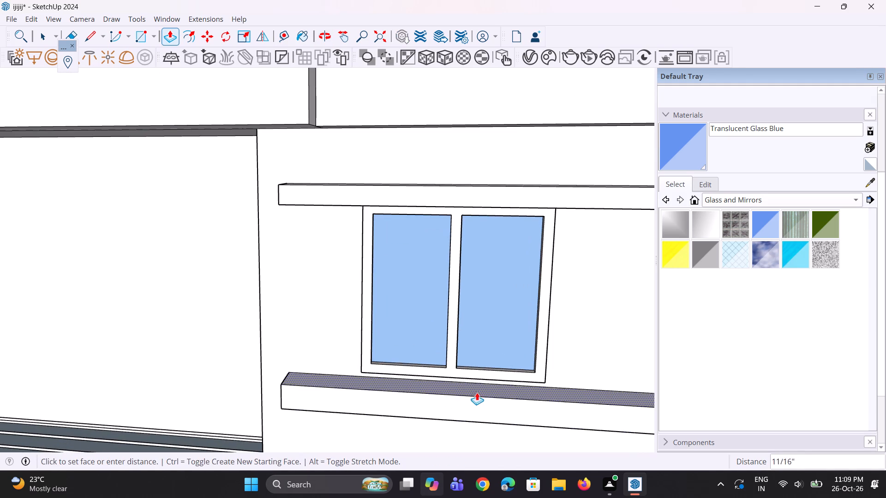
{"action": "left_click", "coordinate": [542, 378]}
{"action": "middle_click_drag", "start_coordinate": [458, 403], "coordinate": [459, 244]}
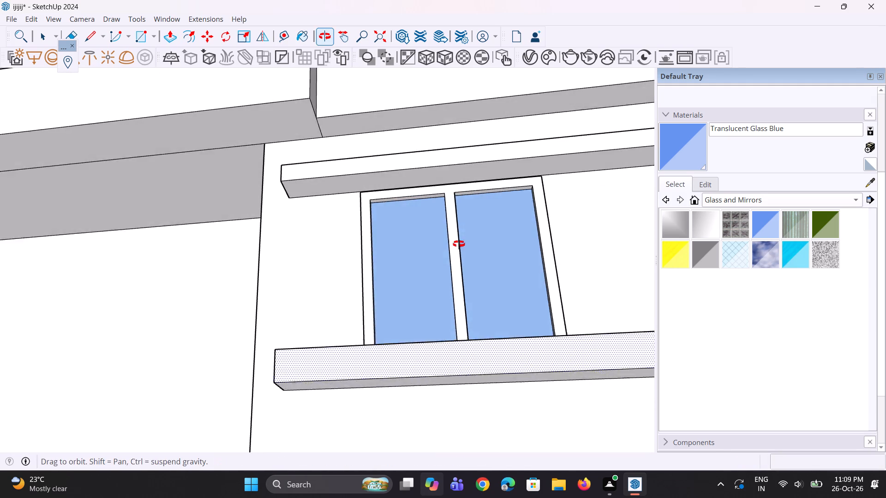
{"action": "middle_click_drag", "start_coordinate": [459, 244], "coordinate": [460, 240]}
{"action": "scroll", "coordinate": [428, 351], "scroll_direction": "up", "scroll_amount": 2}
{"action": "left_click", "coordinate": [423, 374]}
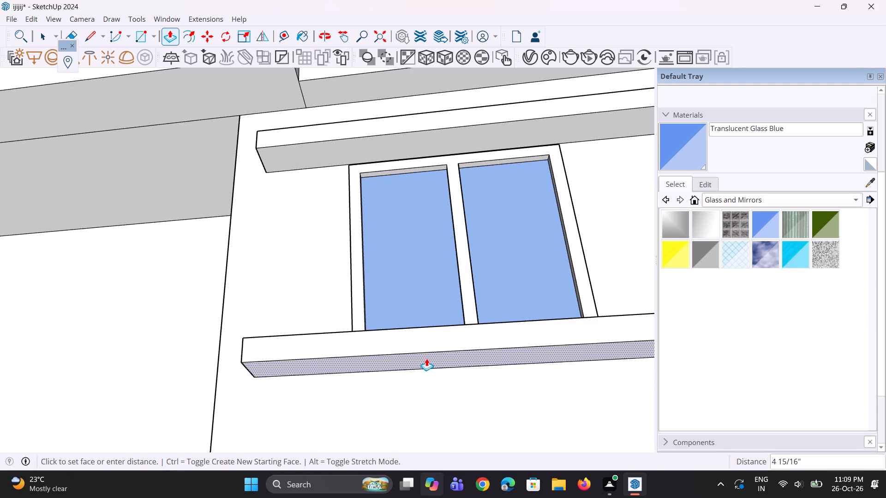
{"action": "left_click", "coordinate": [427, 356]}
Lower the underside of the band above the left lower window toward the frame, and lower its top face about 4 5/8".
{"action": "scroll", "coordinate": [291, 343], "scroll_direction": "down", "scroll_amount": 11}
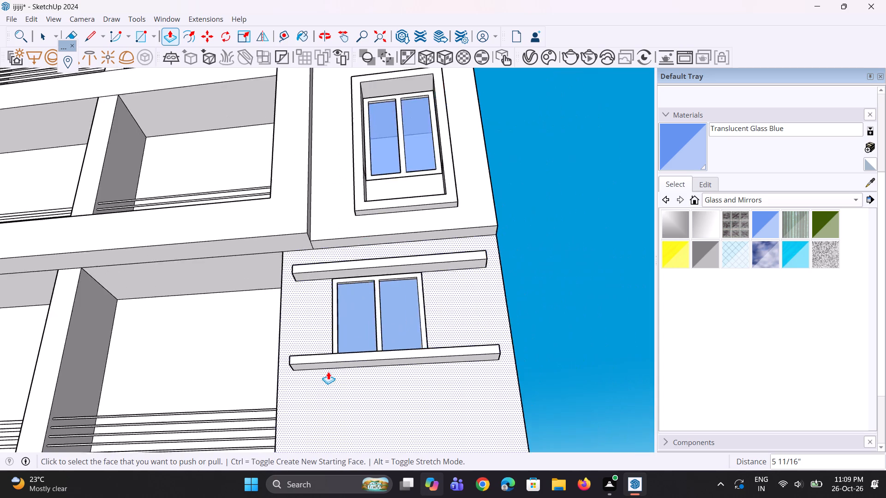
{"action": "scroll", "coordinate": [328, 372], "scroll_direction": "down", "scroll_amount": 1}
{"action": "middle_click_drag", "start_coordinate": [328, 372], "coordinate": [390, 422]}
{"action": "scroll", "coordinate": [407, 396], "scroll_direction": "down", "scroll_amount": 6}
{"action": "middle_click_drag", "start_coordinate": [9, 312], "coordinate": [95, 383]}
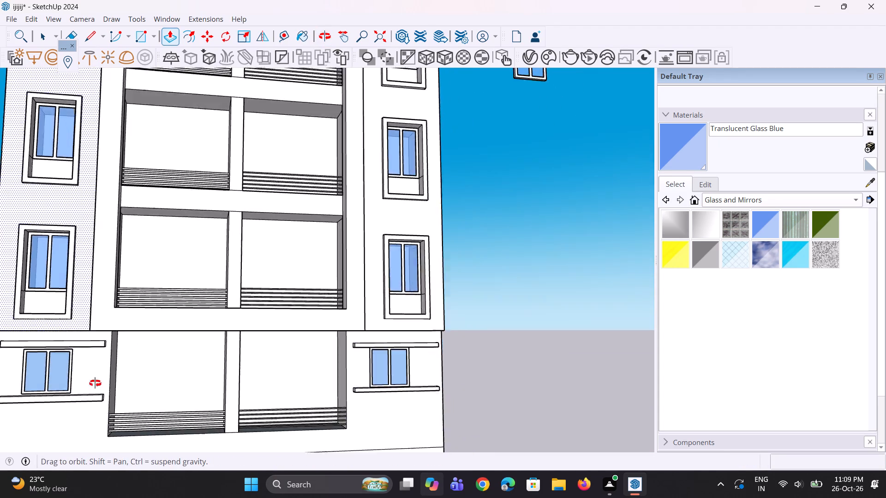
{"action": "middle_click_drag", "start_coordinate": [95, 383], "coordinate": [123, 384]}
{"action": "scroll", "coordinate": [158, 361], "scroll_direction": "down", "scroll_amount": 5}
{"action": "scroll", "coordinate": [90, 370], "scroll_direction": "up", "scroll_amount": 2}
{"action": "middle_click_drag", "start_coordinate": [84, 373], "coordinate": [82, 382]}
{"action": "middle_click_drag", "start_coordinate": [79, 367], "coordinate": [64, 267]}
{"action": "scroll", "coordinate": [67, 330], "scroll_direction": "up", "scroll_amount": 2}
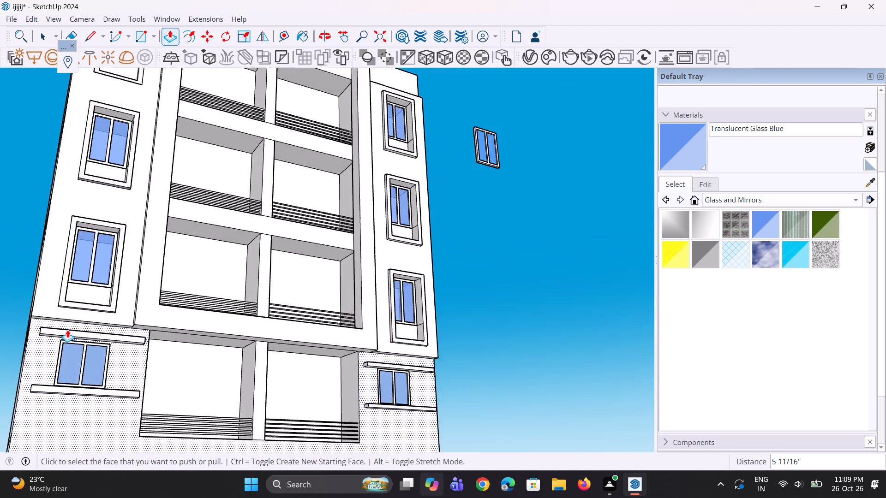
{"action": "scroll", "coordinate": [67, 330], "scroll_direction": "up", "scroll_amount": 11}
{"action": "middle_click_drag", "start_coordinate": [91, 334], "coordinate": [108, 285]}
{"action": "scroll", "coordinate": [108, 285], "scroll_direction": "up", "scroll_amount": 3}
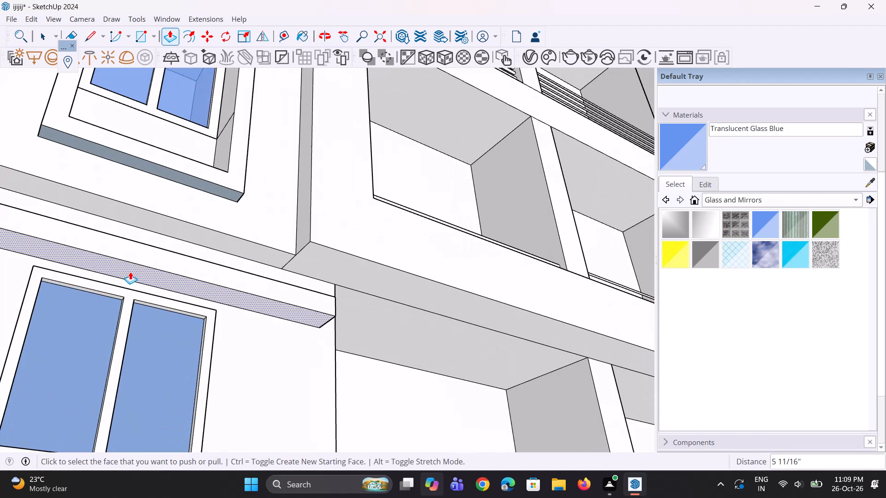
{"action": "left_click", "coordinate": [130, 272]}
{"action": "left_click", "coordinate": [126, 287]}
{"action": "middle_click_drag", "start_coordinate": [163, 313], "coordinate": [59, 390]}
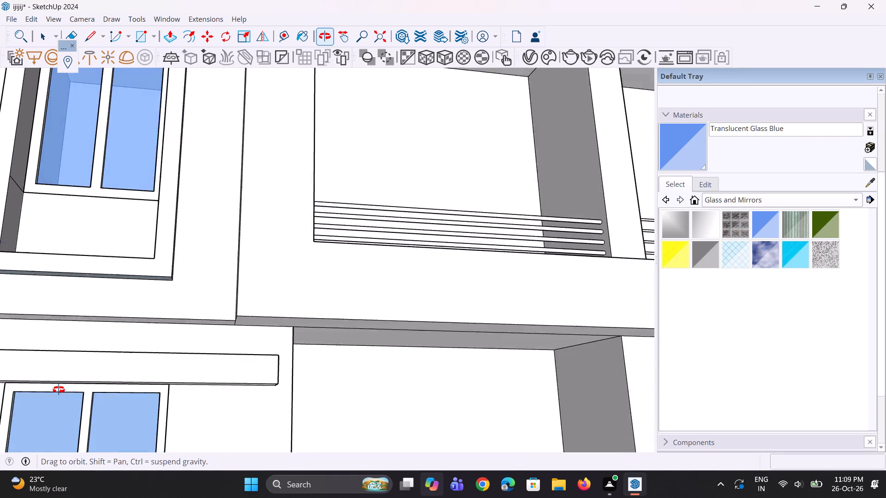
{"action": "middle_click_drag", "start_coordinate": [59, 390], "coordinate": [57, 390]}
{"action": "middle_click_drag", "start_coordinate": [92, 319], "coordinate": [83, 432]}
{"action": "scroll", "coordinate": [104, 383], "scroll_direction": "up", "scroll_amount": 3}
{"action": "left_click", "coordinate": [104, 383]}
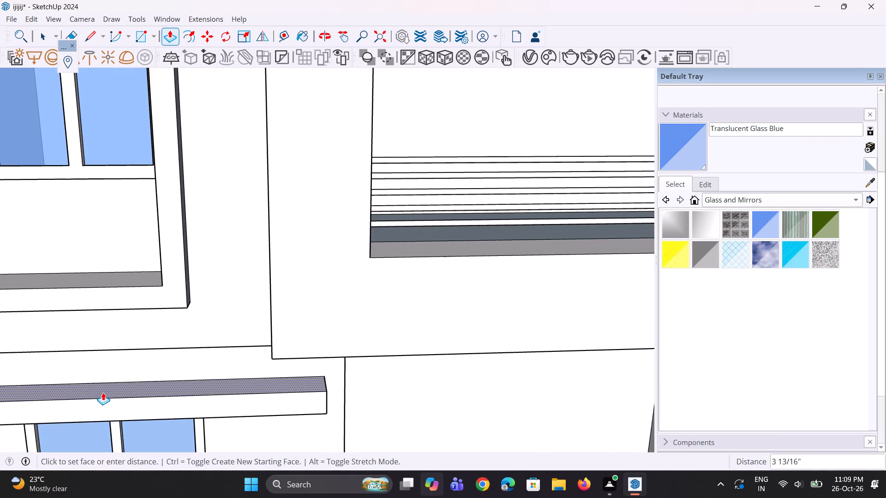
{"action": "left_click", "coordinate": [103, 393]}
Raise the top of the band below the left lower window about 2 9/16" to the frame and its underside about 2 15/16".
{"action": "scroll", "coordinate": [126, 314], "scroll_direction": "down", "scroll_amount": 10}
{"action": "middle_click_drag", "start_coordinate": [103, 427], "coordinate": [97, 456]}
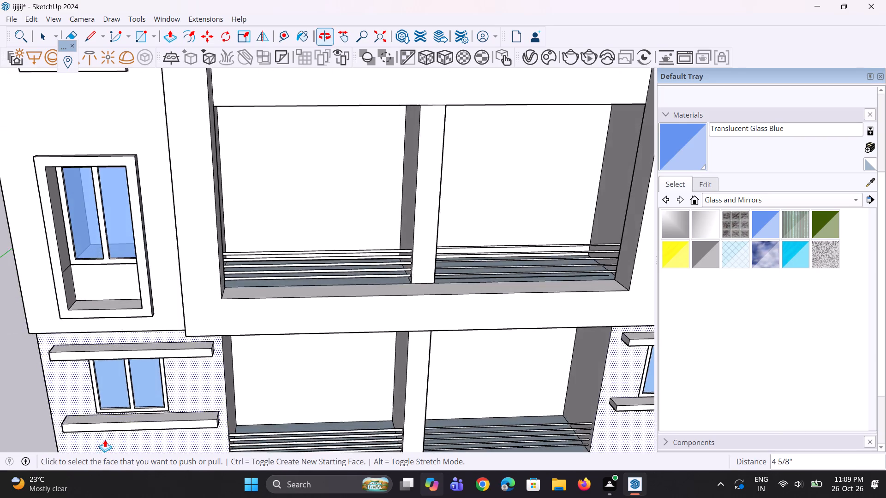
{"action": "scroll", "coordinate": [107, 437], "scroll_direction": "up", "scroll_amount": 6}
{"action": "left_click", "coordinate": [131, 410]}
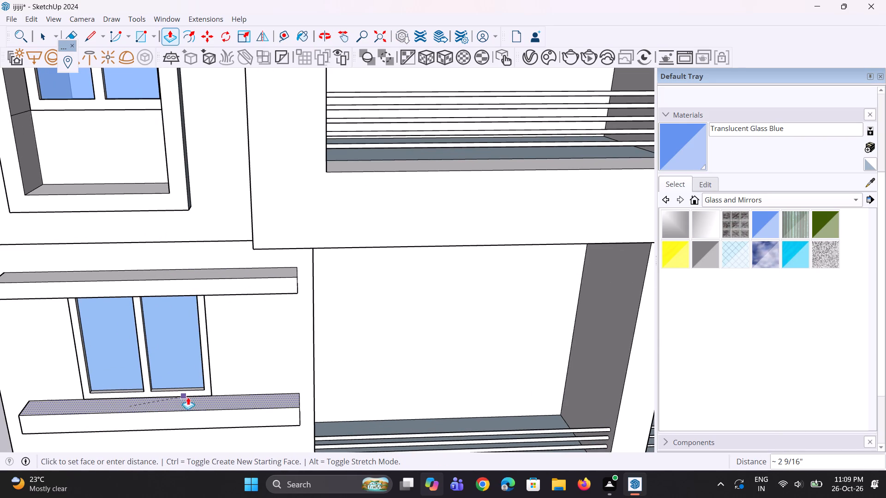
{"action": "left_click", "coordinate": [192, 395]}
{"action": "middle_click_drag", "start_coordinate": [185, 403], "coordinate": [214, 252]}
{"action": "scroll", "coordinate": [216, 292], "scroll_direction": "down", "scroll_amount": 1}
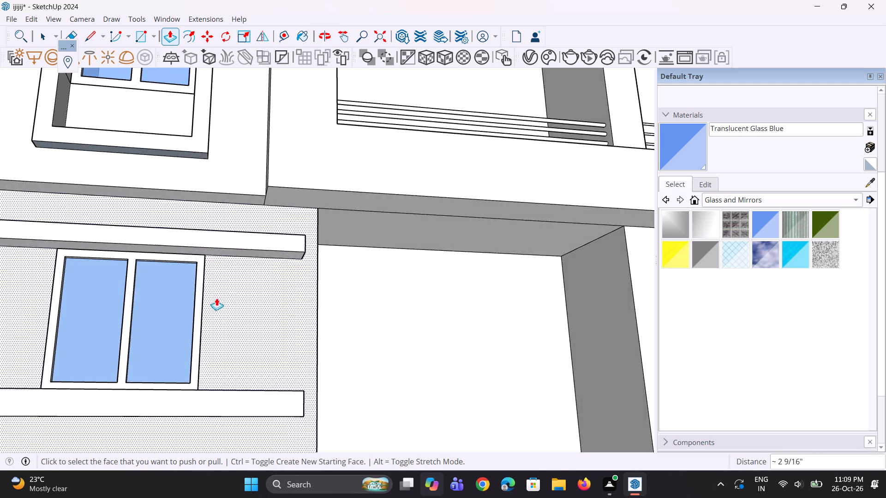
{"action": "scroll", "coordinate": [216, 298], "scroll_direction": "down", "scroll_amount": 3}
{"action": "middle_click_drag", "start_coordinate": [163, 387], "coordinate": [185, 265]}
{"action": "scroll", "coordinate": [163, 382], "scroll_direction": "up", "scroll_amount": 1}
{"action": "scroll", "coordinate": [168, 310], "scroll_direction": "up", "scroll_amount": 2}
{"action": "left_click", "coordinate": [168, 312]}
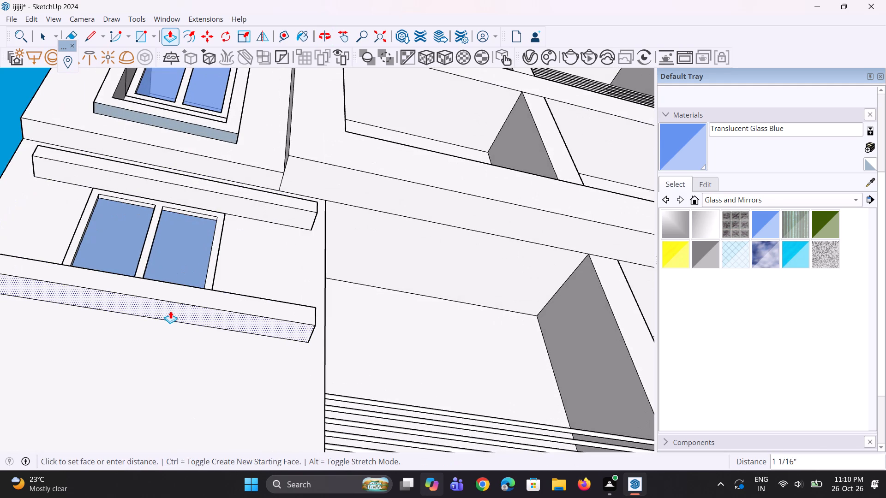
{"action": "left_click", "coordinate": [171, 308]}
{"action": "scroll", "coordinate": [181, 304], "scroll_direction": "down", "scroll_amount": 6}
{"action": "middle_click_drag", "start_coordinate": [211, 338], "coordinate": [176, 403]}
{"action": "scroll", "coordinate": [174, 364], "scroll_direction": "down", "scroll_amount": 7}
{"action": "middle_click_drag", "start_coordinate": [192, 384], "coordinate": [168, 414]}
{"action": "scroll", "coordinate": [165, 405], "scroll_direction": "down", "scroll_amount": 6}
{"action": "middle_click_drag", "start_coordinate": [185, 398], "coordinate": [176, 429]}
{"action": "scroll", "coordinate": [260, 358], "scroll_direction": "up", "scroll_amount": 3}
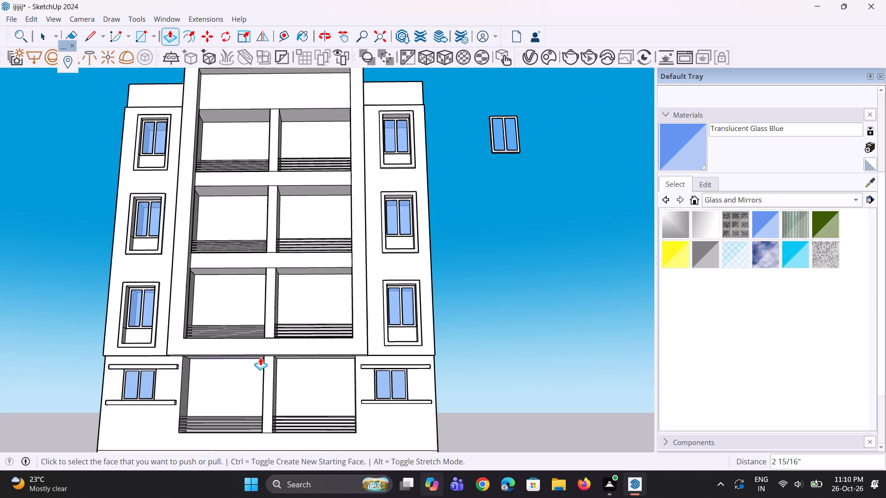
{"action": "key", "text": "space"}
{"action": "key", "text": "space"}
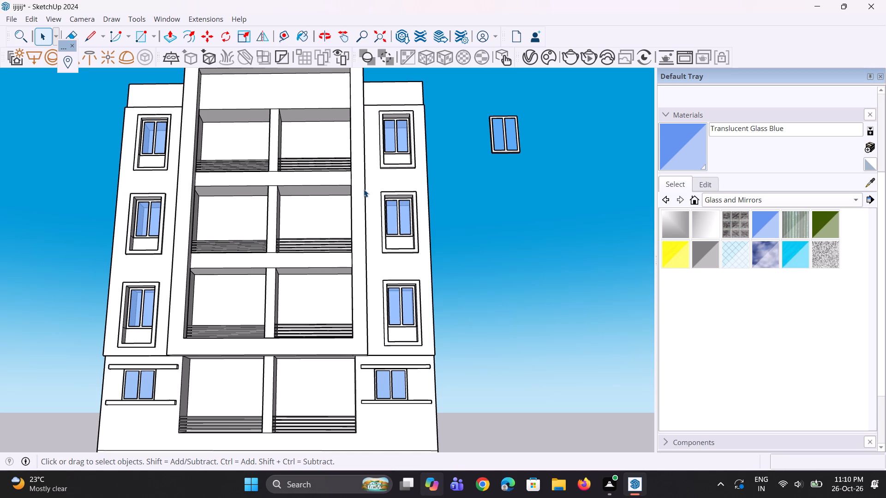
Draw a door rectangle about 4' 8" wide and 9' 2" high on the back wall of the lowest left balcony.
{"action": "scroll", "coordinate": [354, 208], "scroll_direction": "down", "scroll_amount": 6}
{"action": "scroll", "coordinate": [356, 185], "scroll_direction": "up", "scroll_amount": 1}
{"action": "middle_click_drag", "start_coordinate": [356, 185], "coordinate": [327, 295]}
{"action": "scroll", "coordinate": [243, 315], "scroll_direction": "up", "scroll_amount": 6}
{"action": "middle_click_drag", "start_coordinate": [281, 315], "coordinate": [299, 369]}
{"action": "scroll", "coordinate": [304, 357], "scroll_direction": "up", "scroll_amount": 6}
{"action": "middle_click_drag", "start_coordinate": [303, 351], "coordinate": [280, 388]}
{"action": "scroll", "coordinate": [306, 332], "scroll_direction": "up", "scroll_amount": 5}
{"action": "key", "text": "r"}
{"action": "scroll", "coordinate": [305, 327], "scroll_direction": "up", "scroll_amount": 1}
{"action": "middle_click_drag", "start_coordinate": [305, 325], "coordinate": [315, 277]}
{"action": "scroll", "coordinate": [224, 332], "scroll_direction": "up", "scroll_amount": 3}
{"action": "middle_click_drag", "start_coordinate": [231, 340], "coordinate": [236, 359]}
{"action": "middle_click_drag", "start_coordinate": [235, 353], "coordinate": [233, 391]}
{"action": "left_click", "coordinate": [229, 317]}
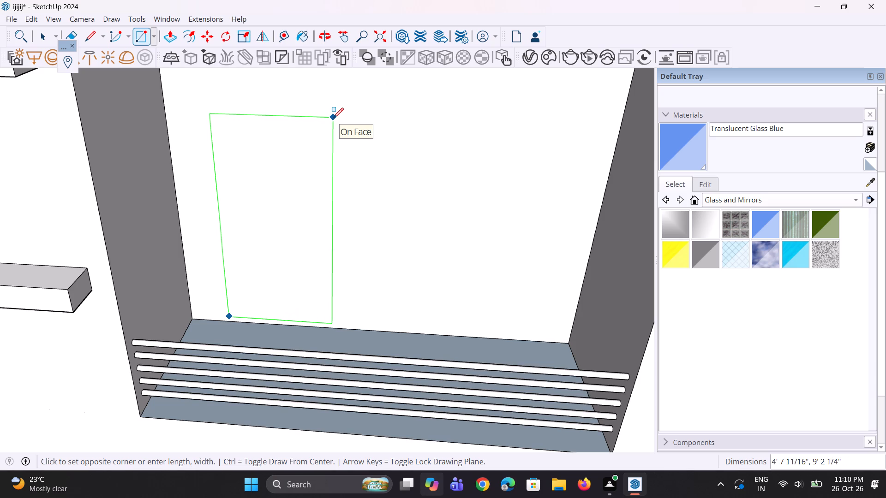
{"action": "left_click", "coordinate": [333, 118]}
{"action": "middle_click_drag", "start_coordinate": [326, 214], "coordinate": [338, 169]}
{"action": "scroll", "coordinate": [340, 218], "scroll_direction": "down", "scroll_amount": 9}
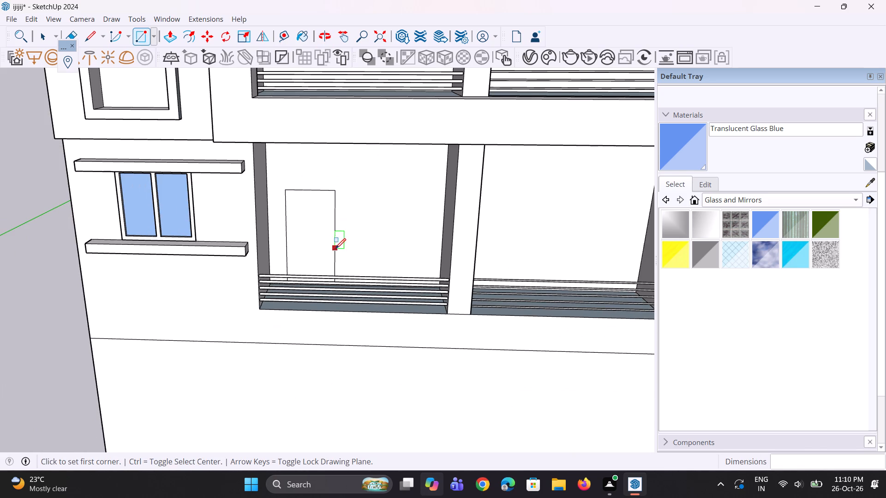
Move the door face on the balcony's back wall straight up 1'.
{"action": "key", "text": "space"}
{"action": "left_click", "coordinate": [307, 253]}
{"action": "key", "text": "m"}
{"action": "left_click", "coordinate": [307, 255]}
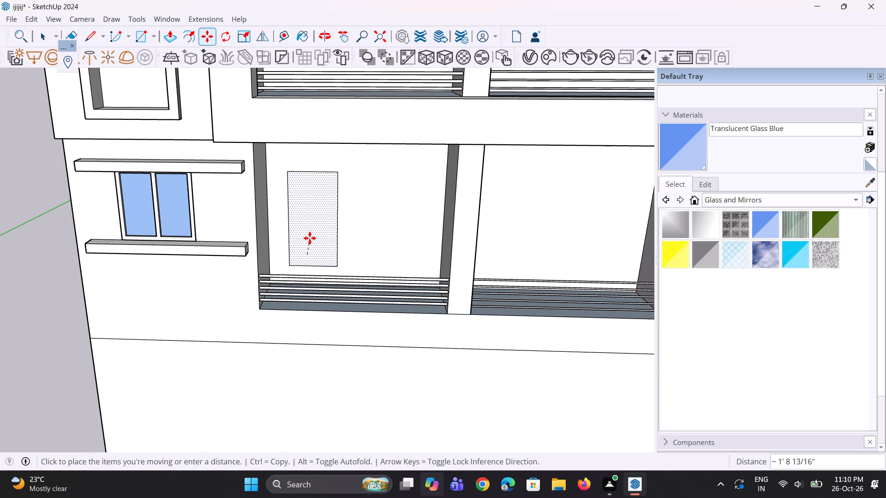
{"action": "left_click", "coordinate": [304, 240]}
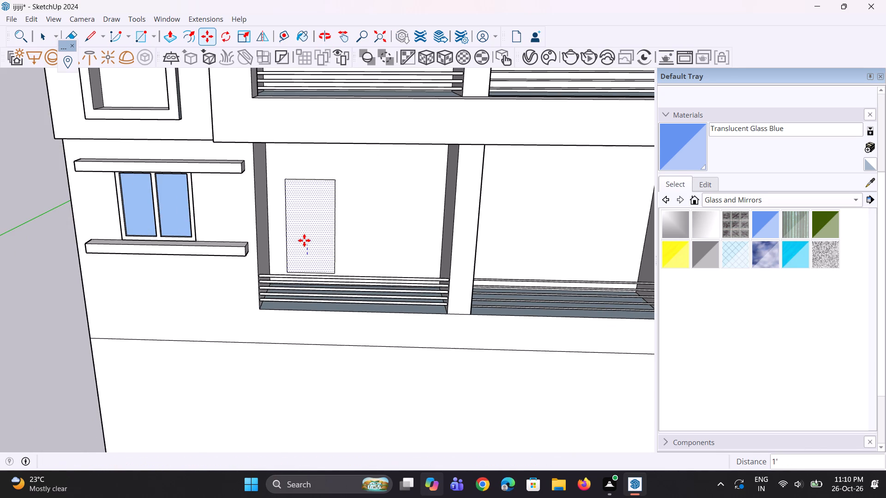
{"action": "middle_click_drag", "start_coordinate": [329, 307], "coordinate": [313, 355]}
{"action": "key", "text": "space"}
Draw a near-square window rectangle, roughly 4' 6" per side, beside the door on the same wall, level with the door's top.
{"action": "scroll", "coordinate": [352, 300], "scroll_direction": "down", "scroll_amount": 4}
{"action": "middle_click_drag", "start_coordinate": [370, 274], "coordinate": [383, 213]}
{"action": "scroll", "coordinate": [382, 212], "scroll_direction": "up", "scroll_amount": 3}
{"action": "key", "text": "r"}
{"action": "scroll", "coordinate": [379, 213], "scroll_direction": "up", "scroll_amount": 3}
{"action": "middle_click_drag", "start_coordinate": [366, 269], "coordinate": [365, 253]}
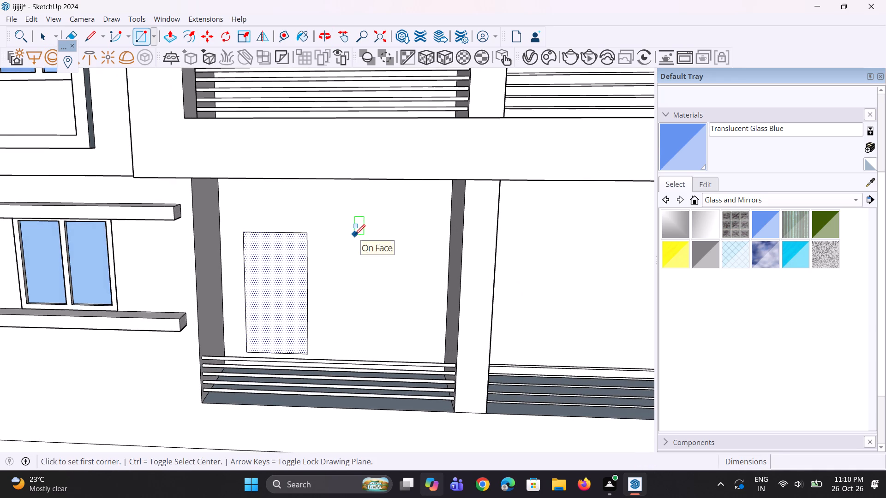
{"action": "left_click", "coordinate": [355, 235]}
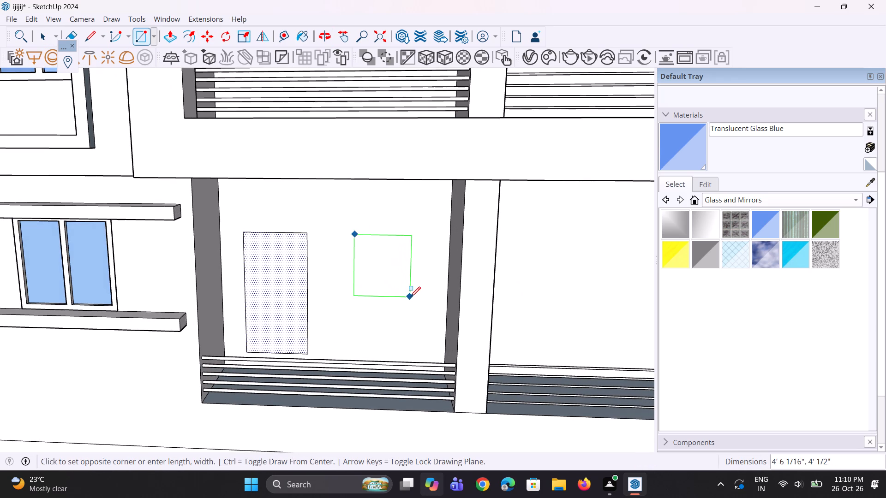
{"action": "left_click", "coordinate": [413, 301]}
Copy the door and window faces about 18' 9" sideways onto the back wall of the lowest right balcony.
{"action": "key", "text": "space"}
{"action": "key", "text": "space"}
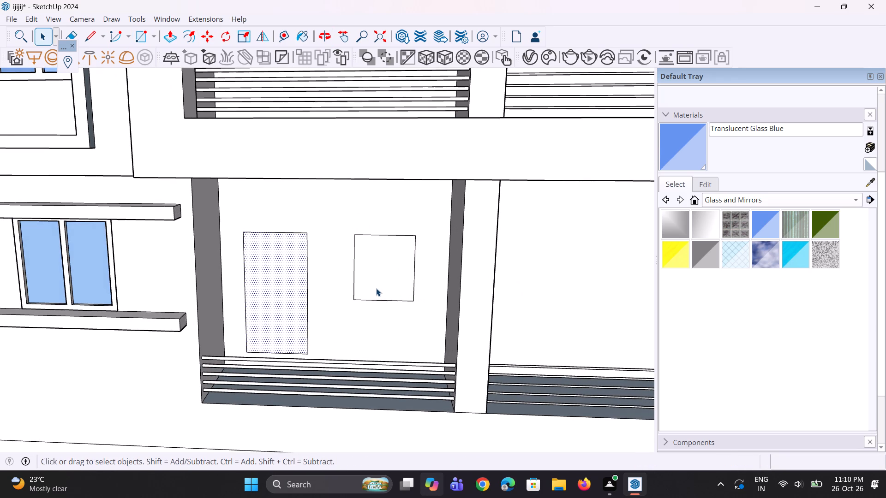
{"action": "left_click", "coordinate": [376, 288], "text": "ctrl"}
{"action": "scroll", "coordinate": [300, 314], "scroll_direction": "down", "scroll_amount": 6}
{"action": "key", "text": "m"}
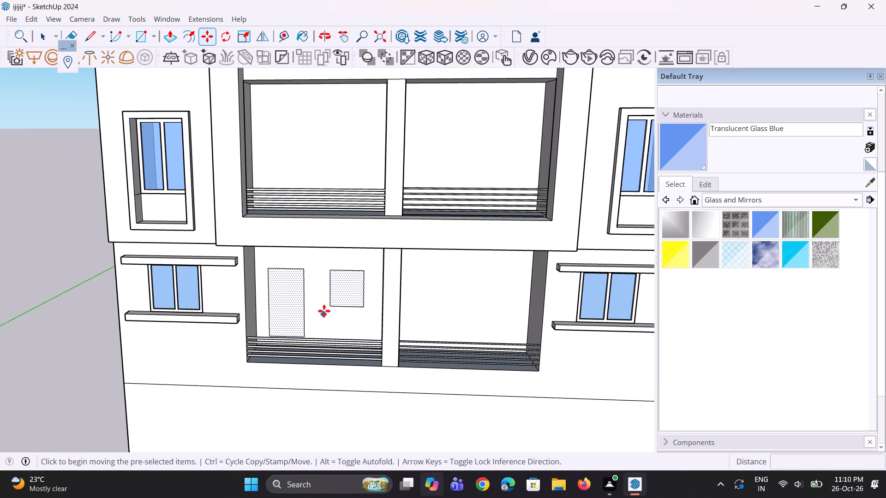
{"action": "left_click", "coordinate": [323, 304]}
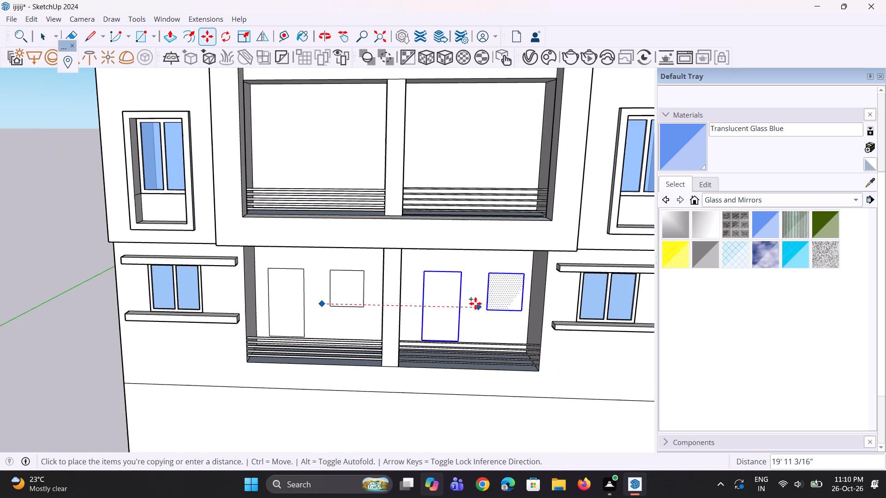
{"action": "left_click", "coordinate": [470, 303]}
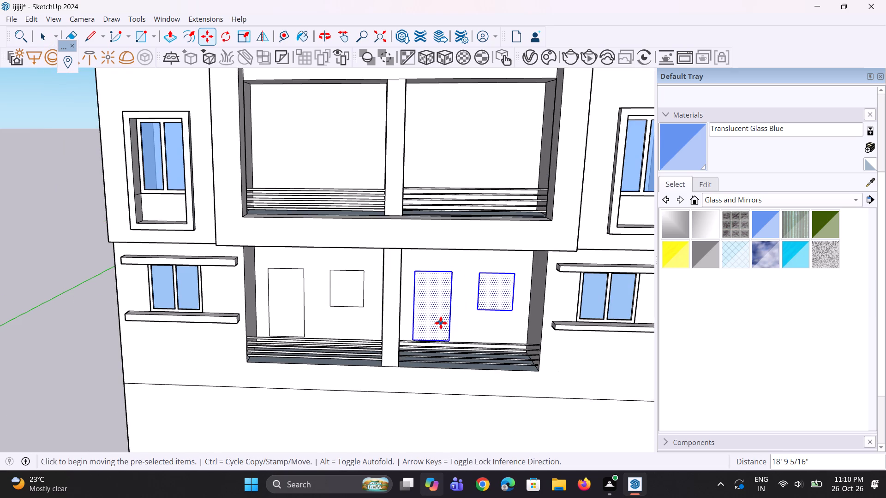
Copy the right balcony's door and window faces straight up onto the back wall of the balcony one floor above.
{"action": "key", "text": "m"}
{"action": "left_click", "coordinate": [438, 312]}
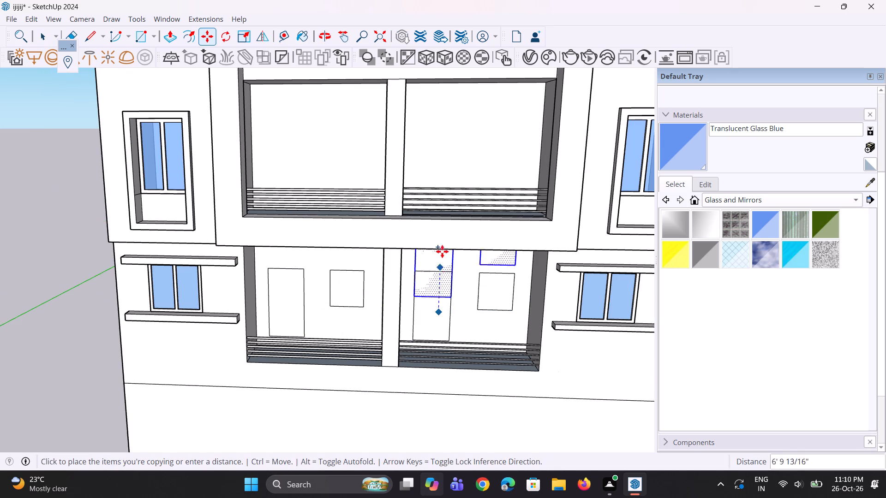
{"action": "middle_click_drag", "start_coordinate": [443, 176], "coordinate": [439, 256]}
{"action": "scroll", "coordinate": [442, 200], "scroll_direction": "up", "scroll_amount": 2}
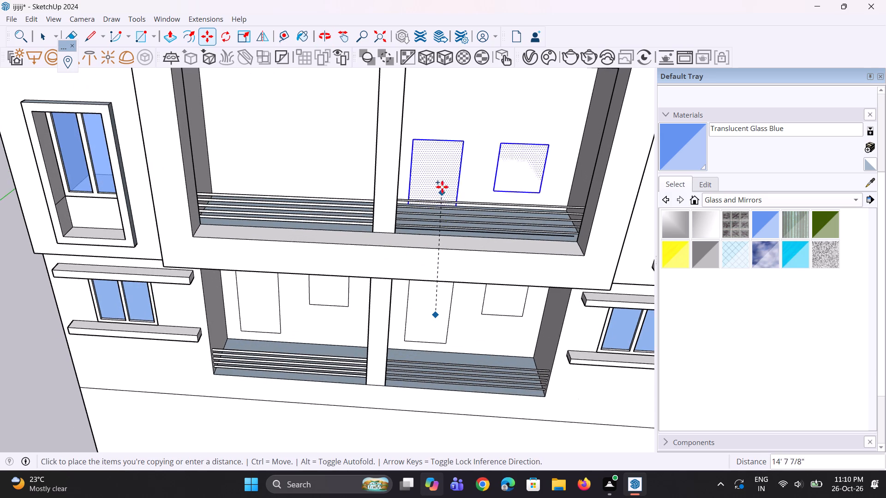
{"action": "left_click", "coordinate": [447, 151]}
Copy the upper right balcony's door and window faces about 17' 11 13/16" sideways onto the adjoining left balcony's back wall.
{"action": "scroll", "coordinate": [429, 297], "scroll_direction": "down", "scroll_amount": 6}
{"action": "middle_click_drag", "start_coordinate": [427, 313], "coordinate": [437, 253]}
{"action": "key", "text": "m"}
{"action": "scroll", "coordinate": [437, 244], "scroll_direction": "up", "scroll_amount": 7}
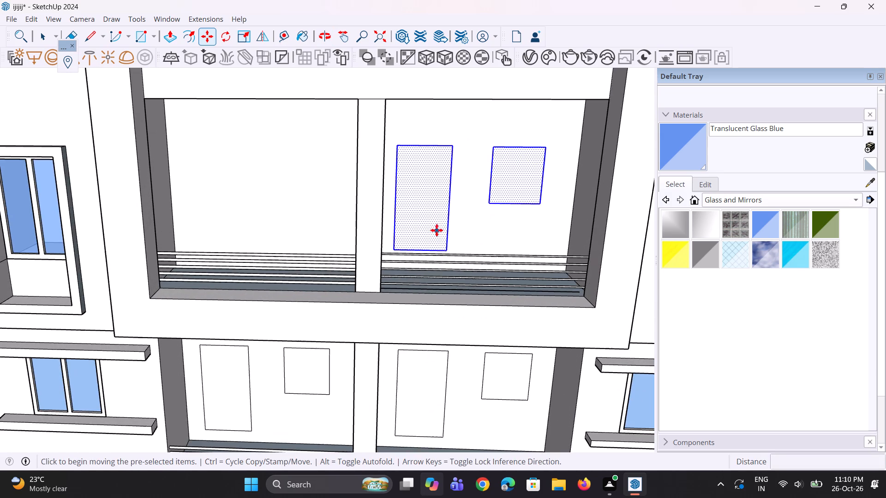
{"action": "left_click", "coordinate": [437, 229]}
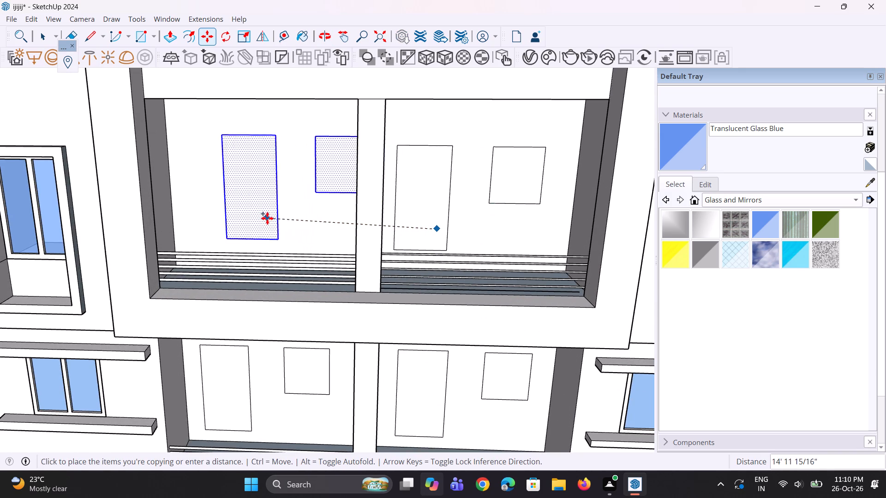
{"action": "left_click", "coordinate": [233, 224]}
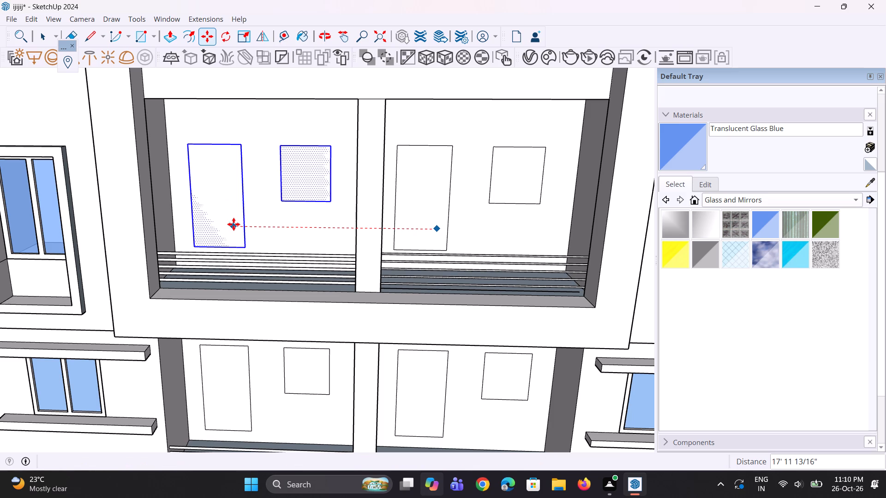
Copy the left balcony's door and window faces straight up onto the back wall of the balcony one floor above.
{"action": "scroll", "coordinate": [230, 285], "scroll_direction": "down", "scroll_amount": 11}
{"action": "middle_click_drag", "start_coordinate": [262, 249], "coordinate": [282, 204]}
{"action": "scroll", "coordinate": [241, 223], "scroll_direction": "up", "scroll_amount": 3}
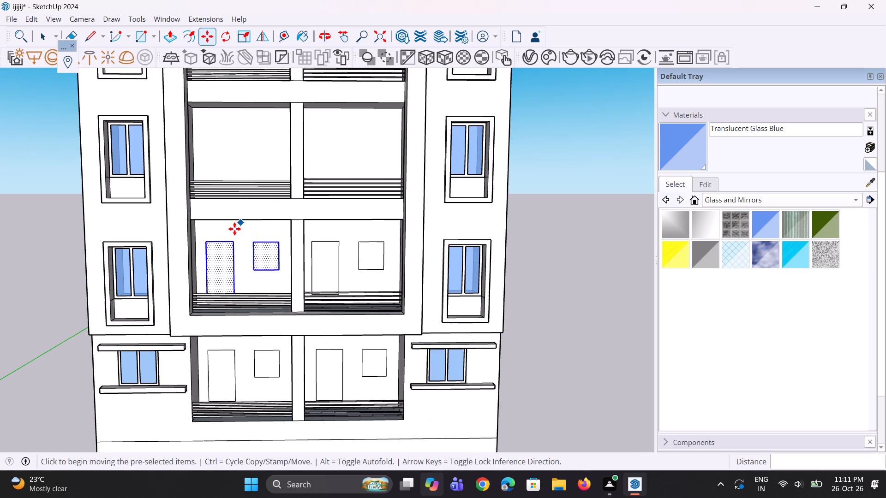
{"action": "key", "text": "m"}
{"action": "scroll", "coordinate": [209, 230], "scroll_direction": "up", "scroll_amount": 7}
{"action": "left_click", "coordinate": [223, 288]}
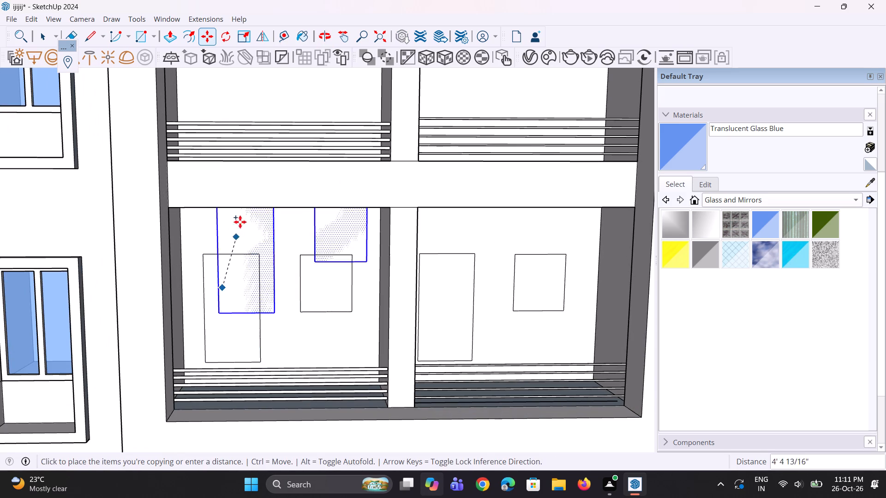
{"action": "scroll", "coordinate": [221, 283], "scroll_direction": "down", "scroll_amount": 6}
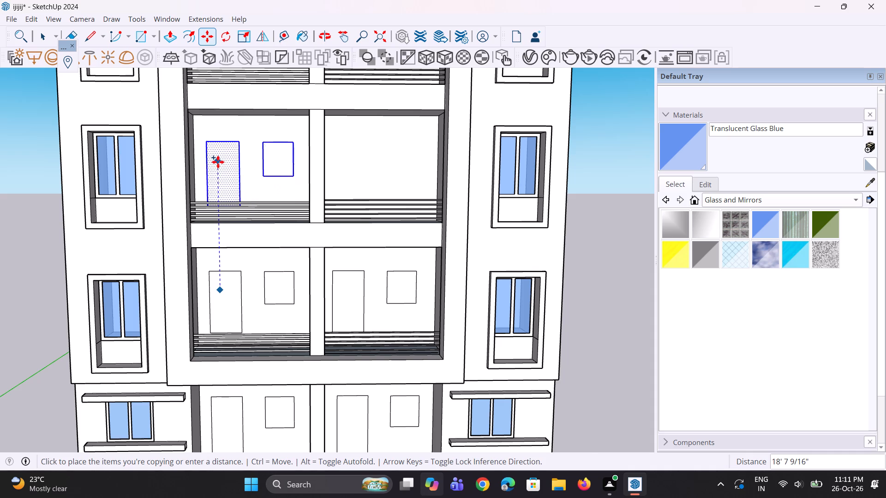
{"action": "scroll", "coordinate": [217, 162], "scroll_direction": "up", "scroll_amount": 4}
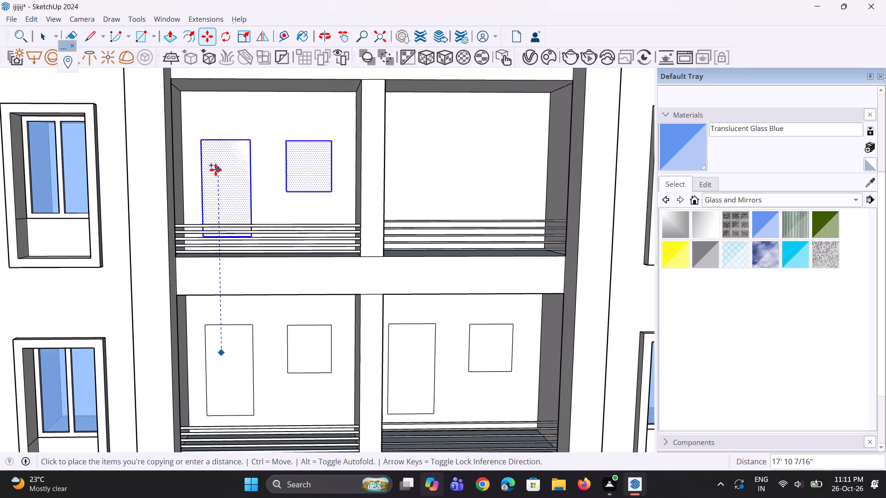
{"action": "left_click", "coordinate": [215, 173]}
Copy the third-level left balcony's door and window faces about 18' 1 5/8" sideways onto the adjoining right balcony's back wall.
{"action": "scroll", "coordinate": [194, 261], "scroll_direction": "down", "scroll_amount": 4}
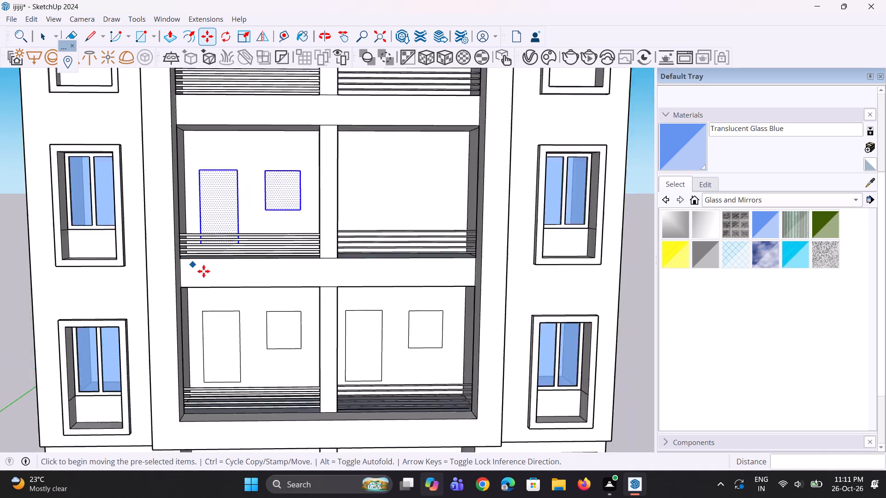
{"action": "scroll", "coordinate": [204, 271], "scroll_direction": "down", "scroll_amount": 2}
{"action": "key", "text": "m"}
{"action": "scroll", "coordinate": [251, 213], "scroll_direction": "up", "scroll_amount": 2}
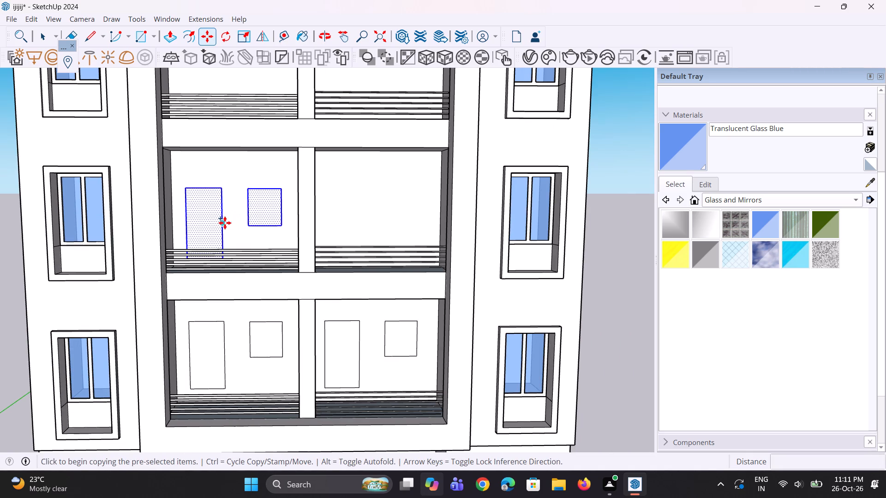
{"action": "left_click", "coordinate": [225, 223]}
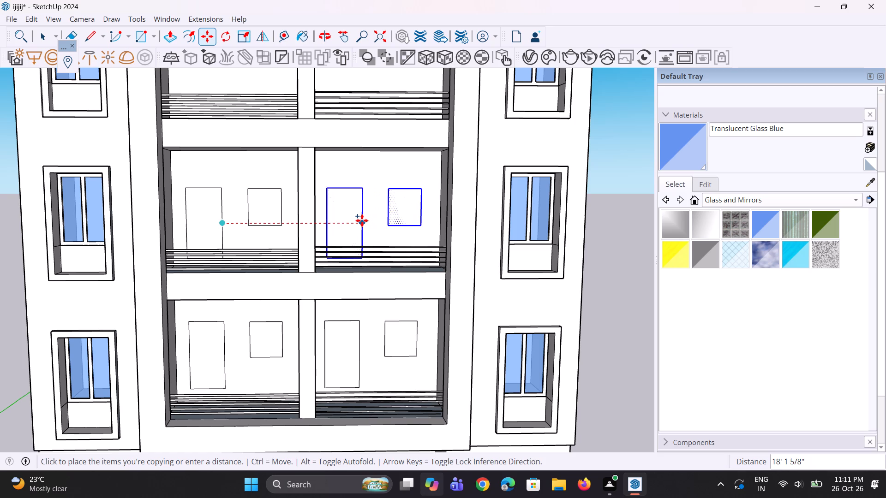
{"action": "left_click", "coordinate": [361, 220]}
Copy the third-level right balcony's door and window faces about 18' 4 11/16" straight up onto the top right balcony's back wall.
{"action": "scroll", "coordinate": [347, 285], "scroll_direction": "down", "scroll_amount": 8}
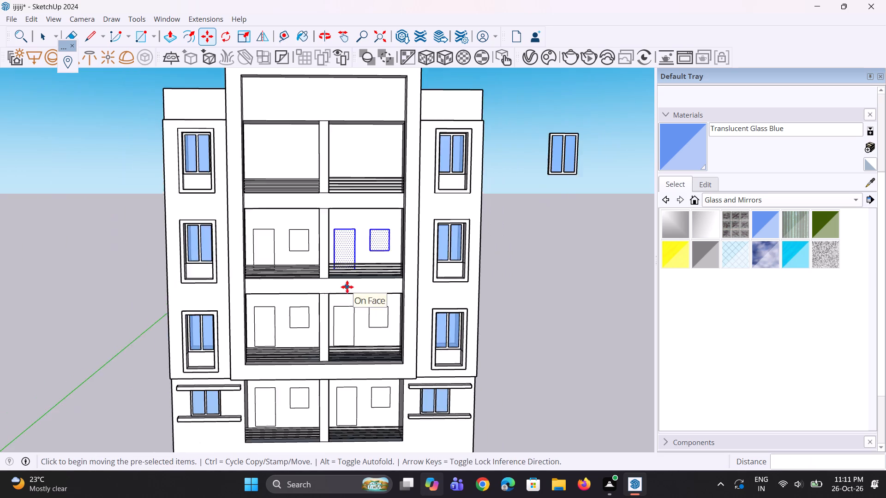
{"action": "scroll", "coordinate": [347, 287], "scroll_direction": "down", "scroll_amount": 3}
{"action": "scroll", "coordinate": [373, 216], "scroll_direction": "up", "scroll_amount": 11}
{"action": "key", "text": "m"}
{"action": "scroll", "coordinate": [355, 225], "scroll_direction": "up", "scroll_amount": 8}
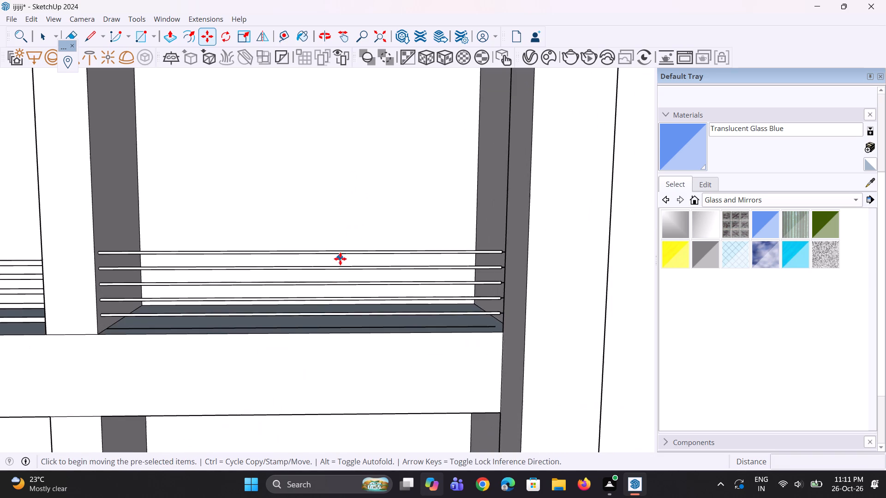
{"action": "scroll", "coordinate": [326, 243], "scroll_direction": "down", "scroll_amount": 5}
{"action": "left_click", "coordinate": [269, 407]}
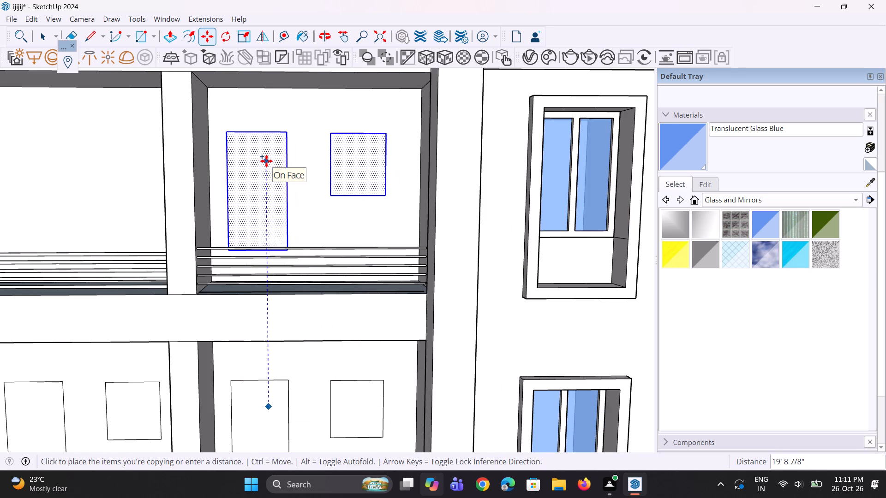
{"action": "left_click", "coordinate": [265, 178]}
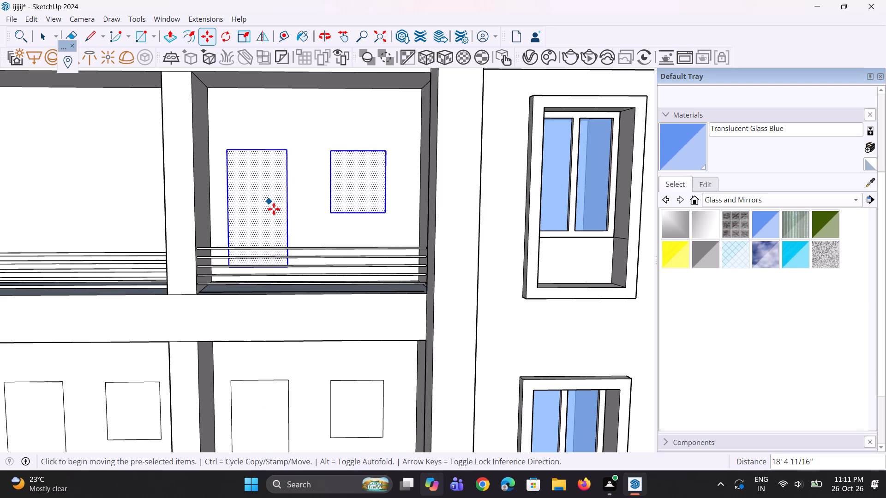
Copy the top right balcony's door and window faces about 17' 6 1/4" sideways onto the top left balcony's back wall.
{"action": "scroll", "coordinate": [314, 223], "scroll_direction": "down", "scroll_amount": 5}
{"action": "key", "text": "m"}
{"action": "scroll", "coordinate": [301, 233], "scroll_direction": "up", "scroll_amount": 2}
{"action": "left_click", "coordinate": [279, 236]}
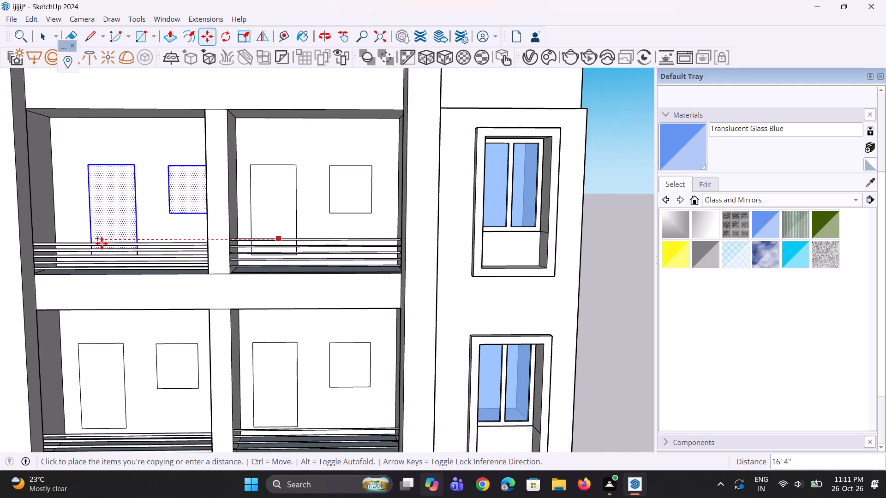
{"action": "left_click", "coordinate": [89, 243]}
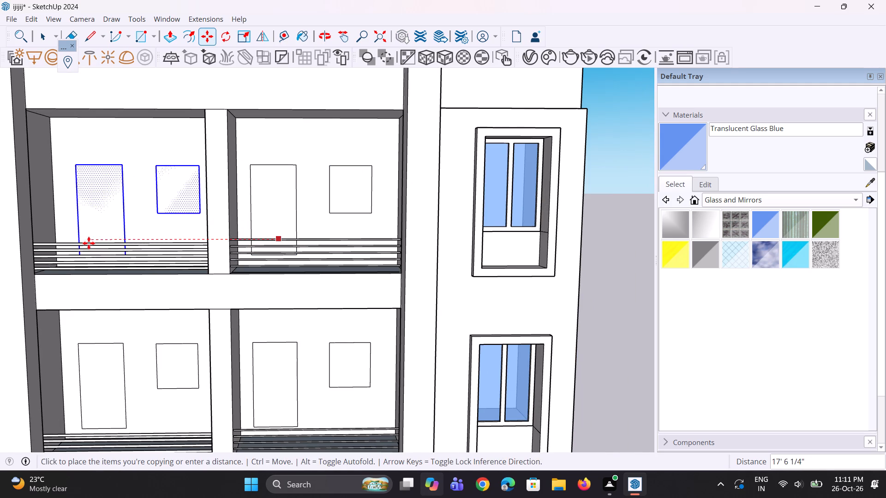
Delete the spare two-pane window floating beside the building.
{"action": "scroll", "coordinate": [140, 267], "scroll_direction": "down", "scroll_amount": 6}
{"action": "key", "text": "space"}
{"action": "key", "text": "space"}
{"action": "scroll", "coordinate": [177, 269], "scroll_direction": "down", "scroll_amount": 6}
{"action": "left_click", "coordinate": [352, 150]}
{"action": "middle_click_drag", "start_coordinate": [102, 259], "coordinate": [79, 279]}
{"action": "scroll", "coordinate": [156, 248], "scroll_direction": "up", "scroll_amount": 5}
{"action": "scroll", "coordinate": [466, 286], "scroll_direction": "up", "scroll_amount": 2}
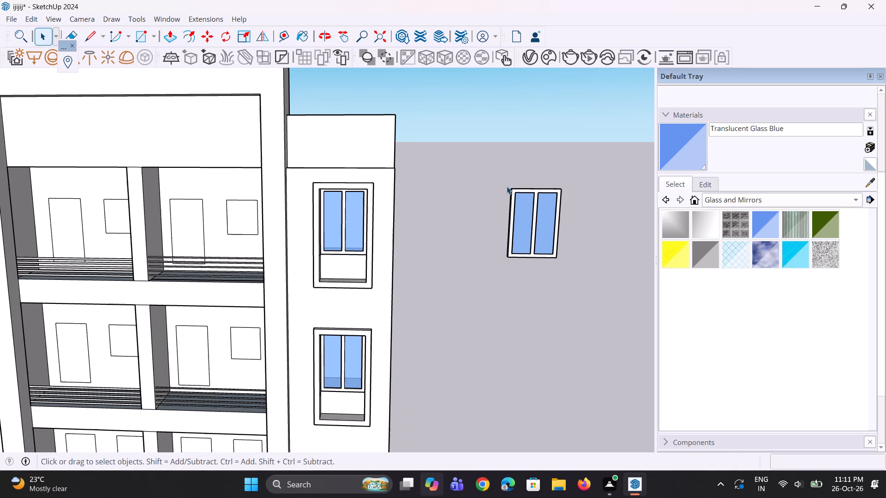
{"action": "left_click_drag", "start_coordinate": [508, 163], "coordinate": [582, 277]}
{"action": "key", "text": "BackSpace"}
{"action": "key", "text": "Delete"}
{"action": "left_click", "coordinate": [521, 221]}
{"action": "key", "text": "Delete"}
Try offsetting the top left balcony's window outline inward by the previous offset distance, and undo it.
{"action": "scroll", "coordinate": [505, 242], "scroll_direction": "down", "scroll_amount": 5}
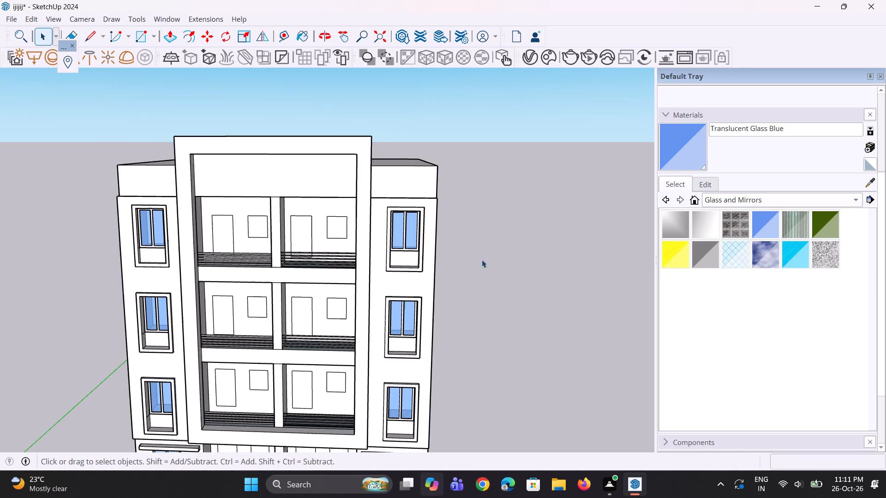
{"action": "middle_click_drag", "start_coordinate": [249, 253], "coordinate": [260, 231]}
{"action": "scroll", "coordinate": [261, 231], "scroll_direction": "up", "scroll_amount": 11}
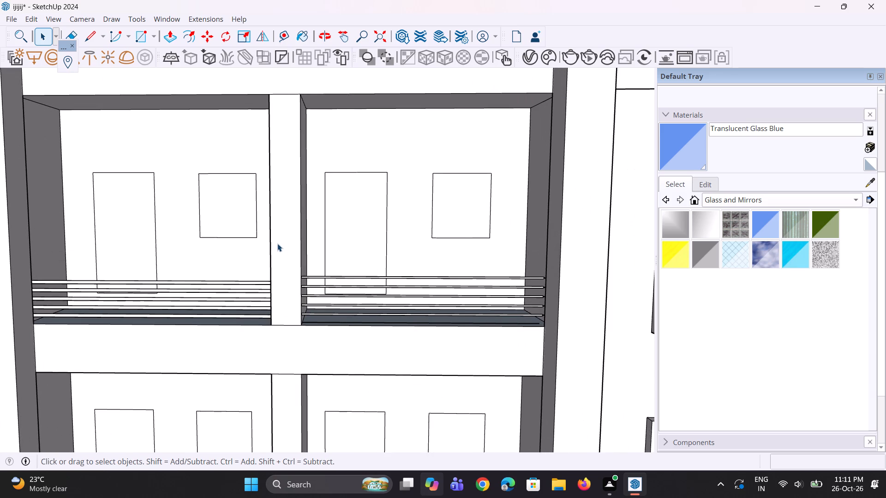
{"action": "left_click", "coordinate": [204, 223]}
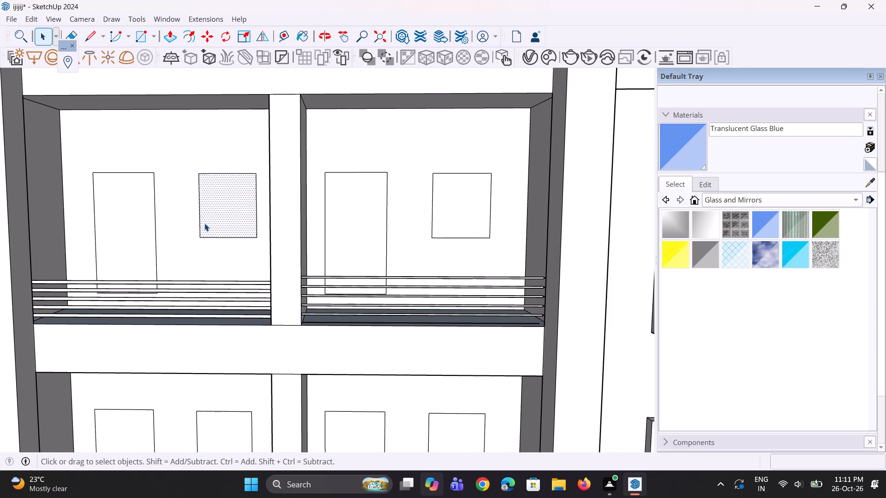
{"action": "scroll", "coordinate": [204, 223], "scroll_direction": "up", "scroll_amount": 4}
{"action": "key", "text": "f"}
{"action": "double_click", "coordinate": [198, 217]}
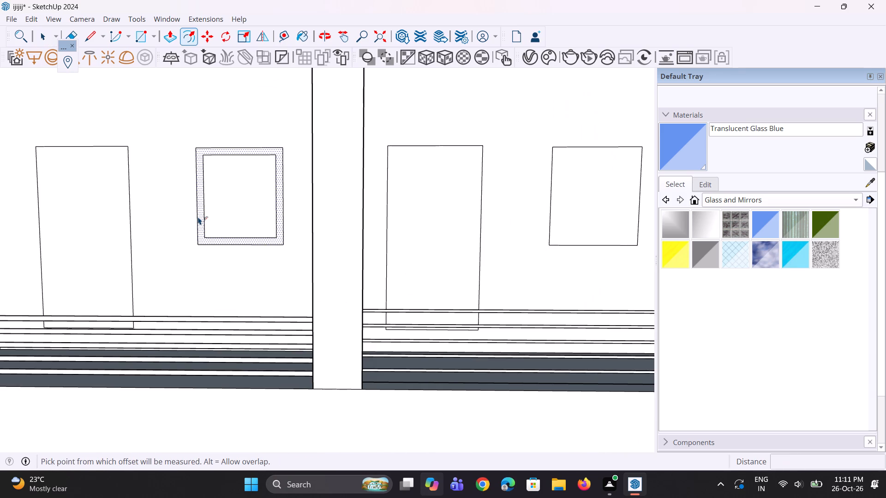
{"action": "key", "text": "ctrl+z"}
Offset the top left balcony's window outline slightly outward to form a narrow frame border on the back wall.
{"action": "scroll", "coordinate": [198, 217], "scroll_direction": "up", "scroll_amount": 1, "text": "ctrl"}
{"action": "left_click", "coordinate": [200, 208]}
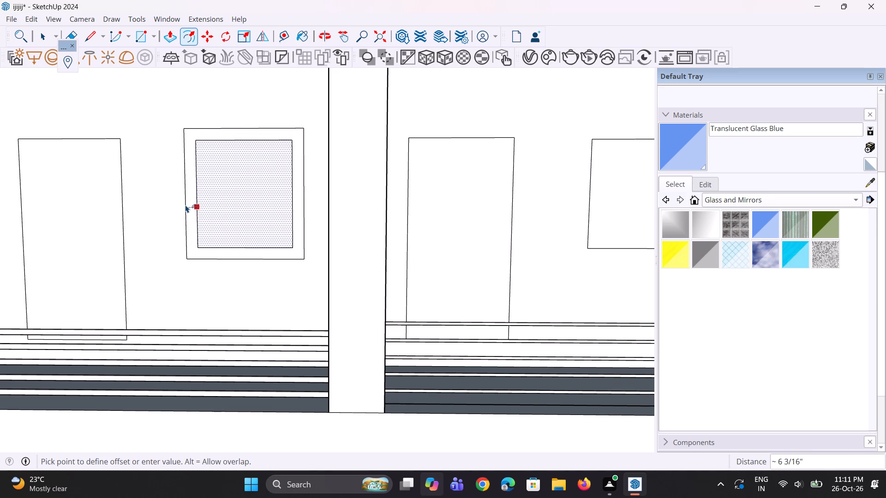
{"action": "left_click", "coordinate": [190, 213]}
Repeat the same outward offset on the top right balcony's window outline.
{"action": "scroll", "coordinate": [185, 205], "scroll_direction": "down", "scroll_amount": 6}
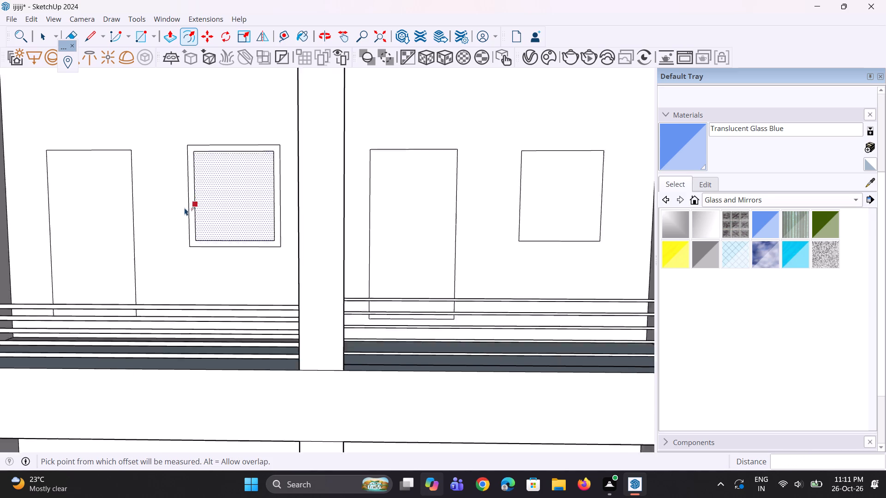
{"action": "key", "text": "space"}
{"action": "left_click", "coordinate": [429, 210]}
{"action": "scroll", "coordinate": [406, 203], "scroll_direction": "up", "scroll_amount": 2}
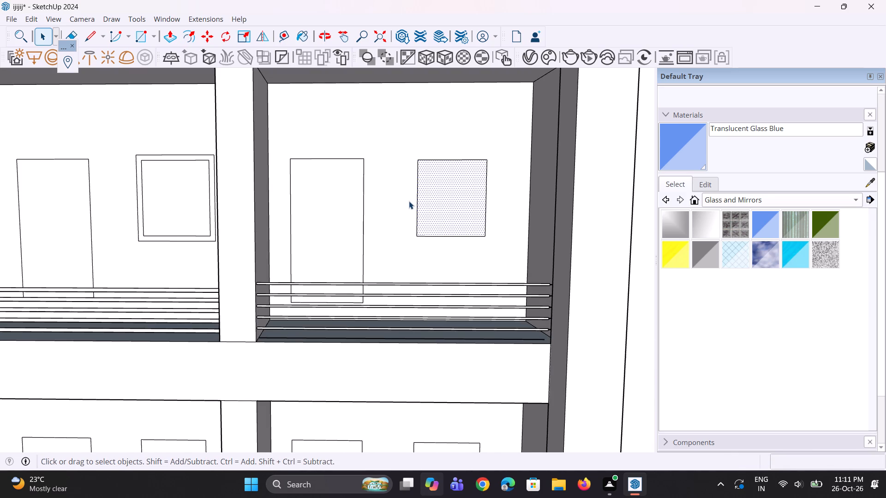
{"action": "key", "text": "f"}
{"action": "double_click", "coordinate": [411, 201]}
Repeat the same outward offset on the left balcony's window outline one floor below the top.
{"action": "scroll", "coordinate": [396, 182], "scroll_direction": "down", "scroll_amount": 10}
{"action": "scroll", "coordinate": [328, 292], "scroll_direction": "up", "scroll_amount": 2}
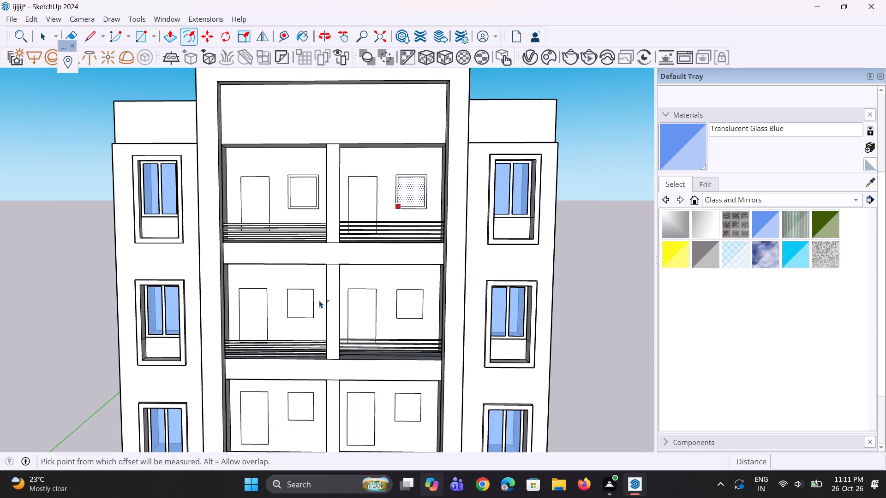
{"action": "scroll", "coordinate": [319, 300], "scroll_direction": "up", "scroll_amount": 2}
{"action": "key", "text": "space"}
{"action": "left_click", "coordinate": [286, 308]}
{"action": "scroll", "coordinate": [270, 317], "scroll_direction": "up", "scroll_amount": 3}
{"action": "key", "text": "f"}
{"action": "double_click", "coordinate": [268, 312]}
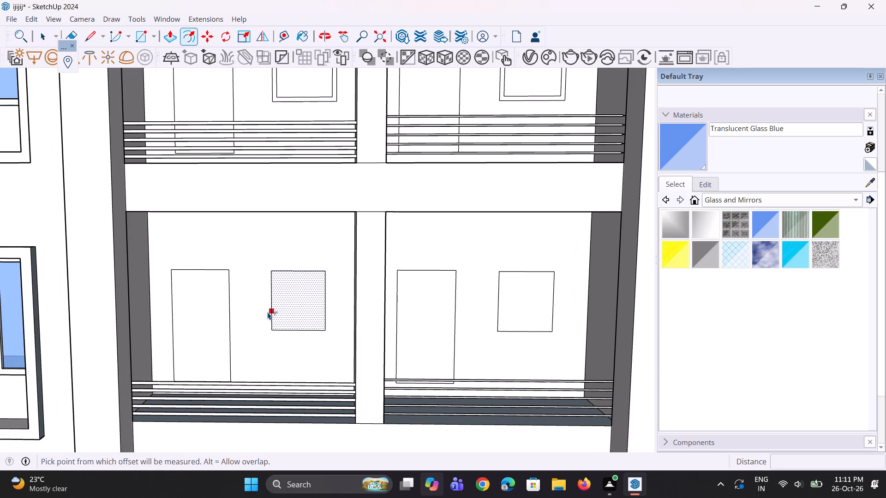
Repeat the same outward offset on the adjoining right balcony's window outline on that floor.
{"action": "key", "text": "space"}
{"action": "left_click", "coordinate": [529, 308]}
{"action": "scroll", "coordinate": [503, 306], "scroll_direction": "up", "scroll_amount": 2}
{"action": "key", "text": "f"}
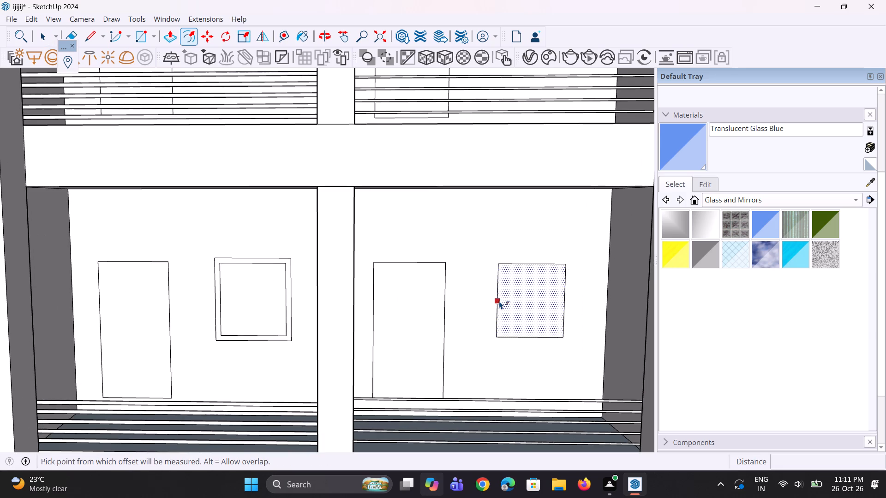
{"action": "double_click", "coordinate": [499, 301]}
Repeat the same outward offset on the left balcony's window outline two floors below the top.
{"action": "scroll", "coordinate": [412, 246], "scroll_direction": "down", "scroll_amount": 5}
{"action": "key", "text": "space"}
{"action": "key", "text": "space"}
{"action": "scroll", "coordinate": [400, 246], "scroll_direction": "down", "scroll_amount": 6}
{"action": "scroll", "coordinate": [342, 354], "scroll_direction": "up", "scroll_amount": 4}
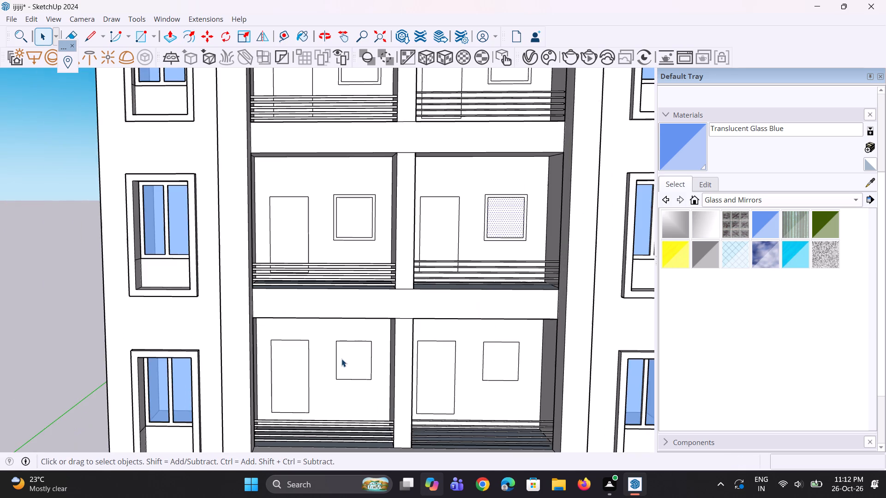
{"action": "left_click", "coordinate": [341, 360]}
{"action": "scroll", "coordinate": [346, 367], "scroll_direction": "up", "scroll_amount": 6}
{"action": "key", "text": "f"}
{"action": "double_click", "coordinate": [335, 352]}
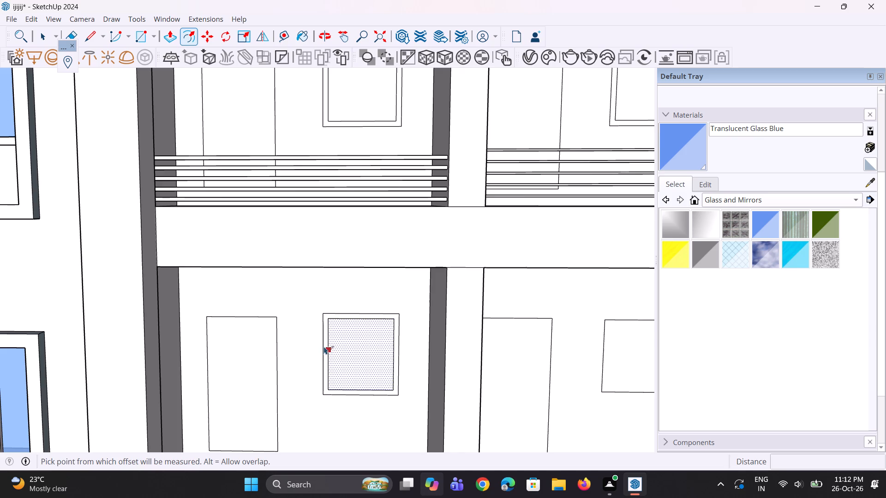
Repeat the same outward offset on the right balcony's window outline two floors below the top.
{"action": "scroll", "coordinate": [320, 342], "scroll_direction": "down", "scroll_amount": 5}
{"action": "key", "text": "space"}
{"action": "left_click", "coordinate": [510, 359]}
{"action": "scroll", "coordinate": [508, 360], "scroll_direction": "up", "scroll_amount": 6}
{"action": "key", "text": "f"}
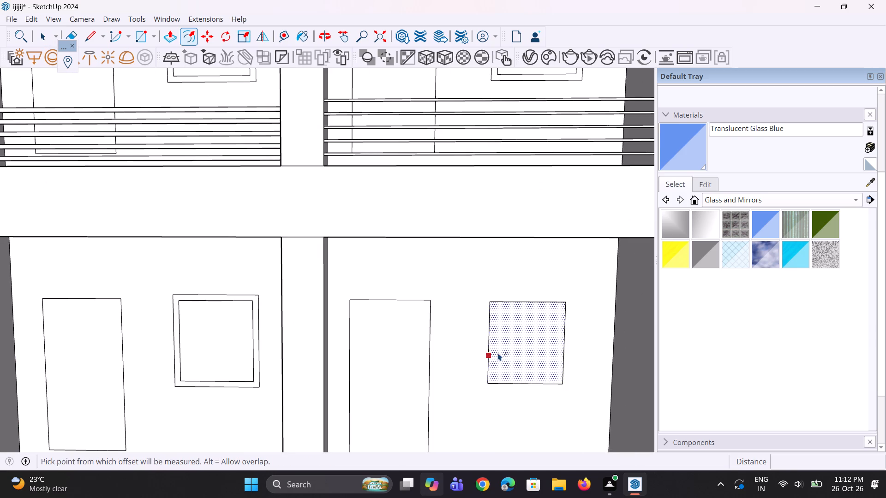
{"action": "double_click", "coordinate": [497, 350]}
Repeat the same outward offset on the lowest left balcony's window outline.
{"action": "scroll", "coordinate": [405, 299], "scroll_direction": "down", "scroll_amount": 18}
{"action": "key", "text": "space"}
{"action": "scroll", "coordinate": [381, 385], "scroll_direction": "up", "scroll_amount": 3}
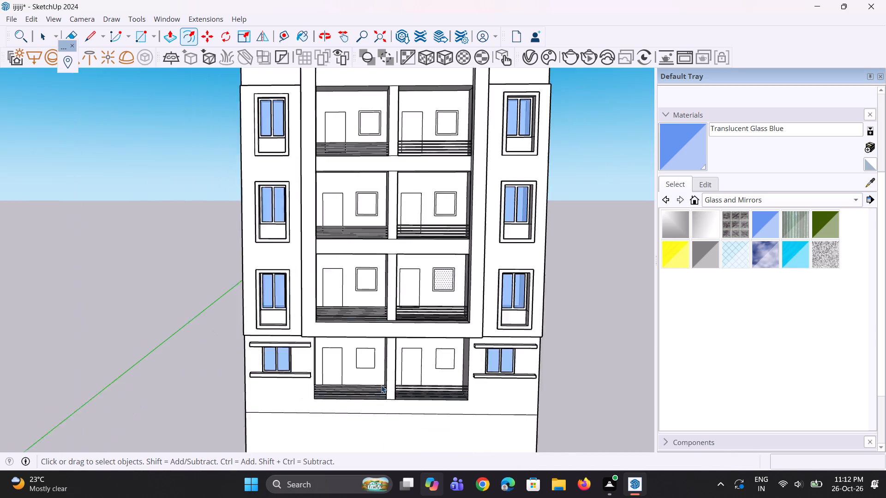
{"action": "scroll", "coordinate": [381, 385], "scroll_direction": "up", "scroll_amount": 2}
{"action": "key", "text": "space"}
{"action": "left_click", "coordinate": [365, 357]}
{"action": "scroll", "coordinate": [363, 355], "scroll_direction": "up", "scroll_amount": 5}
{"action": "key", "text": "f"}
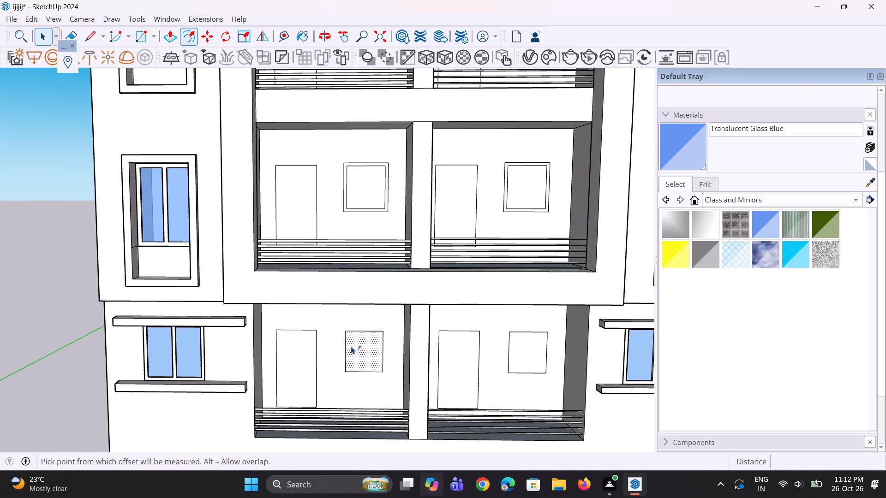
{"action": "double_click", "coordinate": [349, 343]}
Repeat the same outward offset on the lowest right balcony's window outline.
{"action": "key", "text": "space"}
{"action": "key", "text": "space"}
{"action": "left_click", "coordinate": [526, 364]}
{"action": "scroll", "coordinate": [514, 353], "scroll_direction": "up", "scroll_amount": 6}
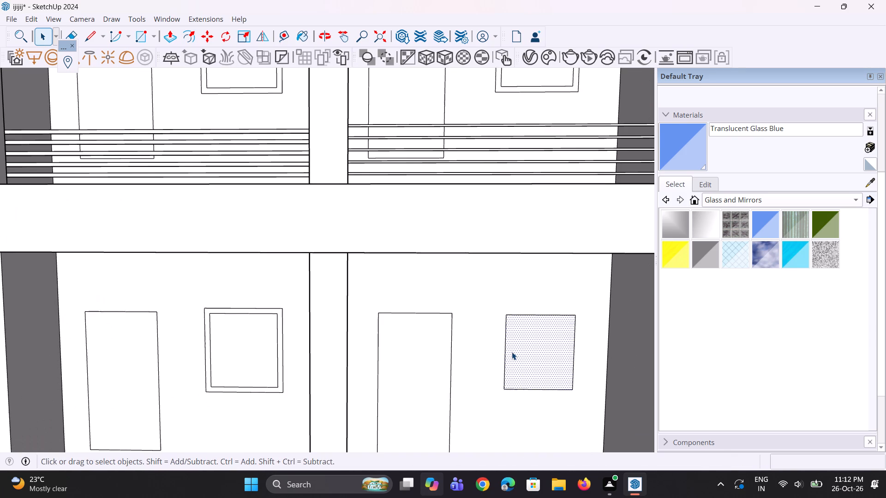
{"action": "key", "text": "f"}
{"action": "double_click", "coordinate": [508, 350]}
Copy the inner window face of the lowest right balcony sideways into the empty space beside the building.
{"action": "scroll", "coordinate": [418, 372], "scroll_direction": "down", "scroll_amount": 7}
{"action": "key", "text": "space"}
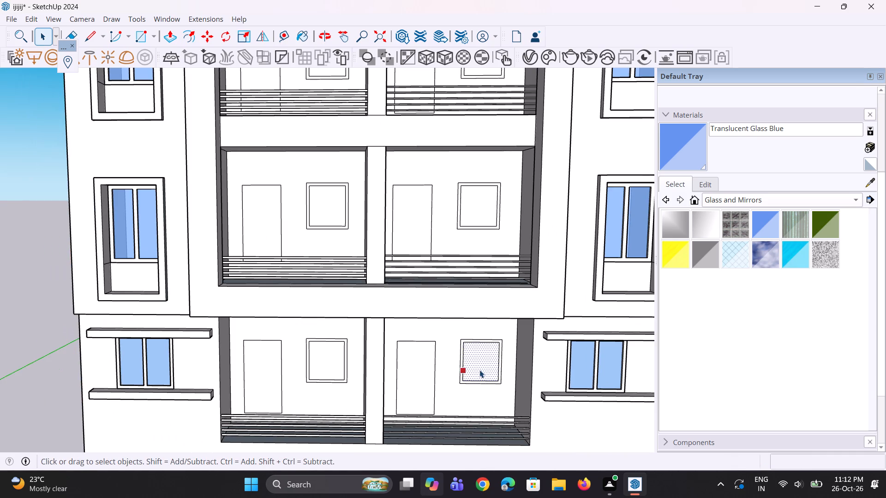
{"action": "left_click", "coordinate": [480, 370]}
{"action": "scroll", "coordinate": [389, 384], "scroll_direction": "down", "scroll_amount": 6}
{"action": "scroll", "coordinate": [446, 372], "scroll_direction": "up", "scroll_amount": 3}
{"action": "key", "text": "m"}
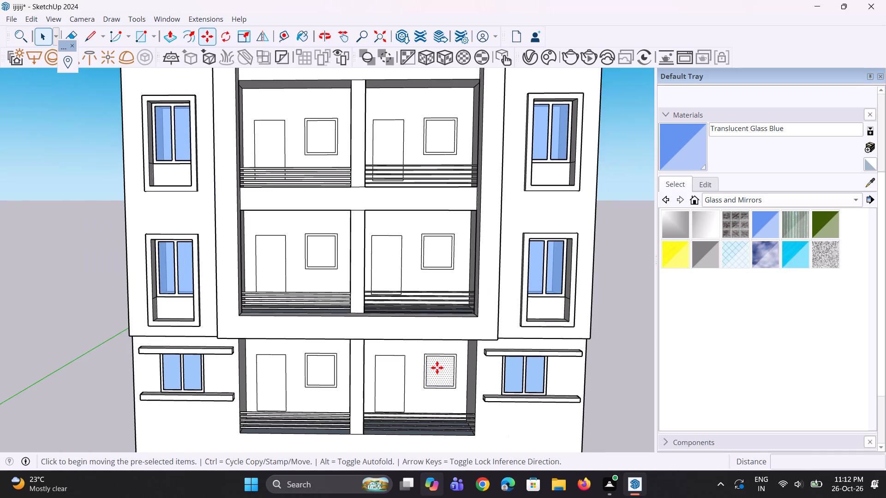
{"action": "left_click", "coordinate": [437, 368]}
{"action": "scroll", "coordinate": [407, 374], "scroll_direction": "down", "scroll_amount": 5}
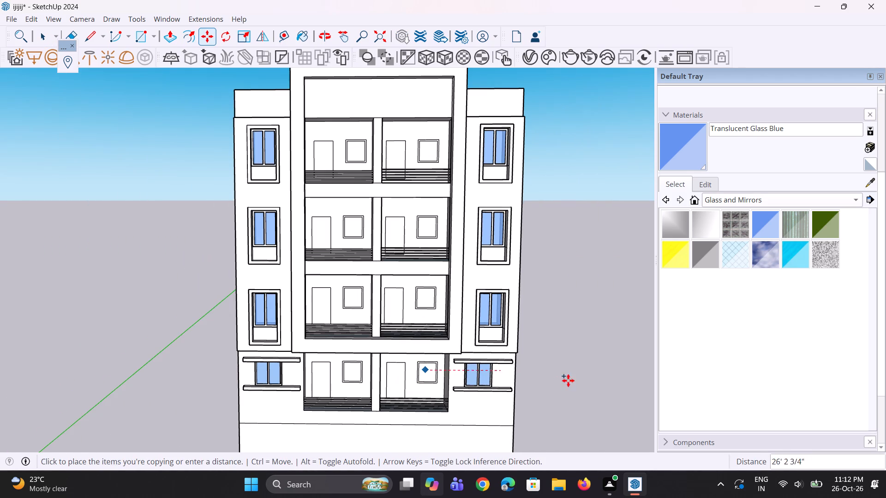
{"action": "left_click", "coordinate": [583, 374]}
{"action": "scroll", "coordinate": [587, 373], "scroll_direction": "up", "scroll_amount": 7}
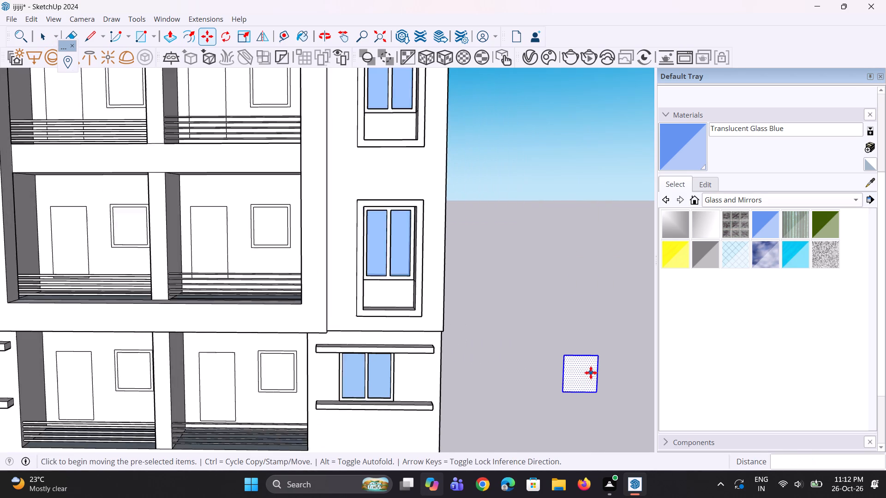
Extrude the copied window face beside the building by 3".
{"action": "scroll", "coordinate": [591, 373], "scroll_direction": "up", "scroll_amount": 3}
{"action": "key", "text": "p"}
{"action": "left_click", "coordinate": [587, 368]}
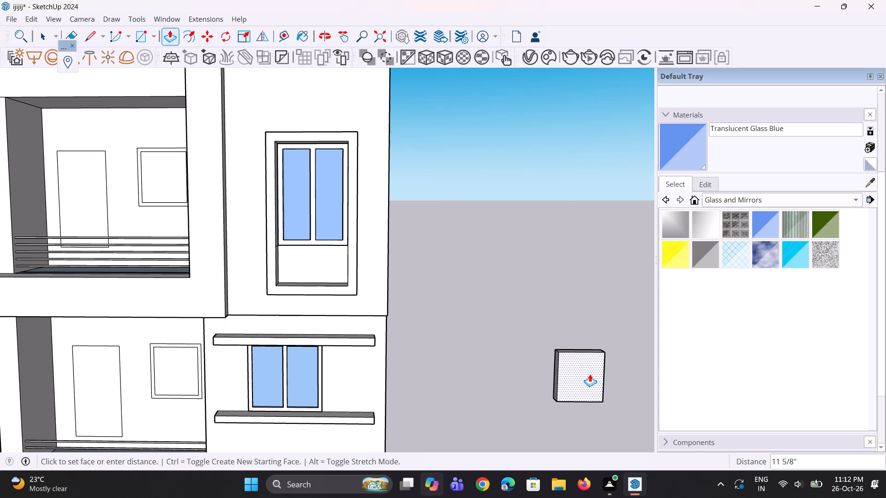
{"action": "type", "text": "3\""}
{"action": "key", "text": "Return"}
{"action": "key", "text": "space"}
{"action": "key", "text": "space"}
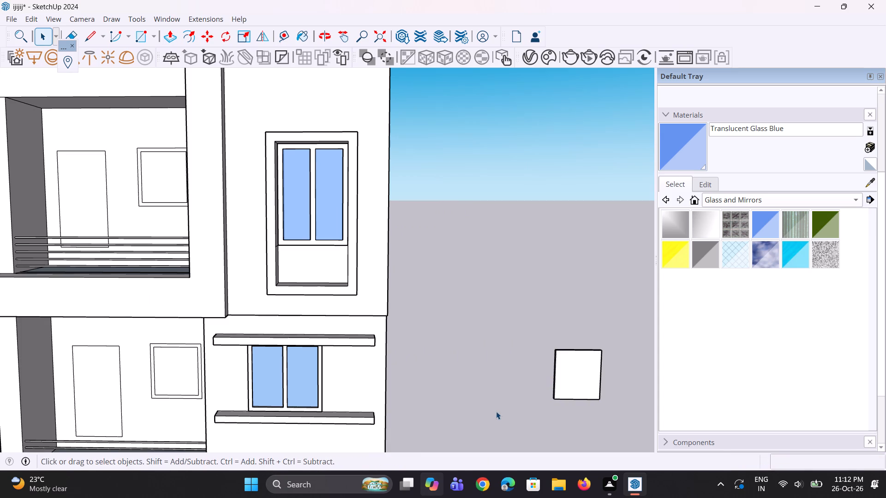
{"action": "left_click", "coordinate": [496, 411]}
Offset the slab's front face outline inward by about 4 1/16" to form the window frame border.
{"action": "scroll", "coordinate": [631, 379], "scroll_direction": "up", "scroll_amount": 5}
{"action": "left_click", "coordinate": [551, 374]}
{"action": "key", "text": "f"}
{"action": "left_click", "coordinate": [527, 371]}
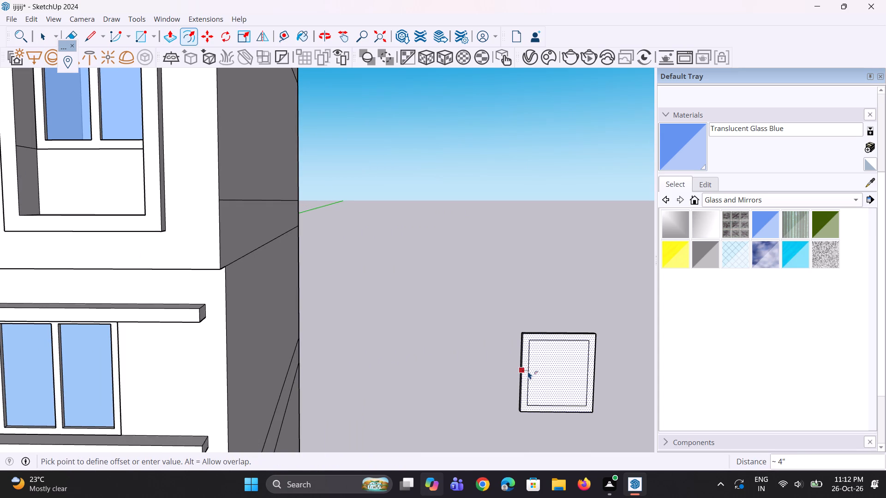
{"action": "left_click", "coordinate": [528, 372]}
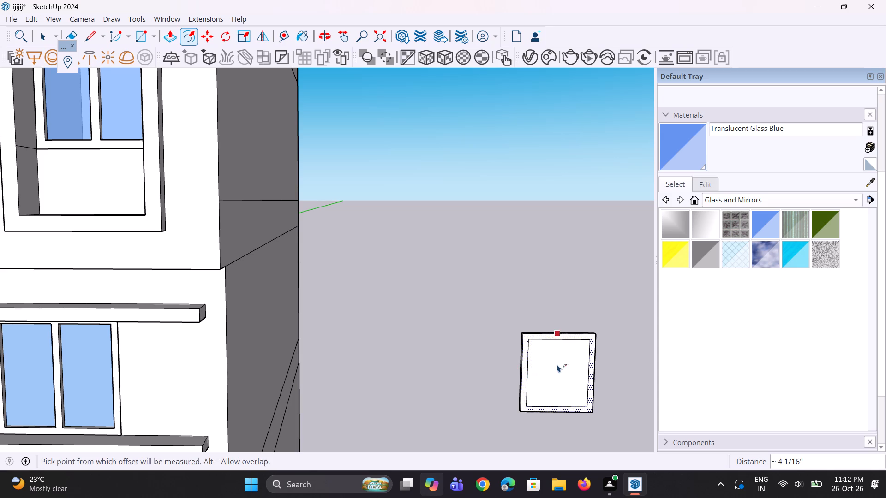
Draw short horizontal lines from the inner outline's upper and lower left corners to the outer left edge.
{"action": "middle_click_drag", "start_coordinate": [557, 364], "coordinate": [513, 335]}
{"action": "key", "text": "space"}
{"action": "scroll", "coordinate": [531, 353], "scroll_direction": "up", "scroll_amount": 3}
{"action": "key", "text": "space"}
{"action": "key", "text": "l"}
{"action": "scroll", "coordinate": [570, 363], "scroll_direction": "up", "scroll_amount": 3}
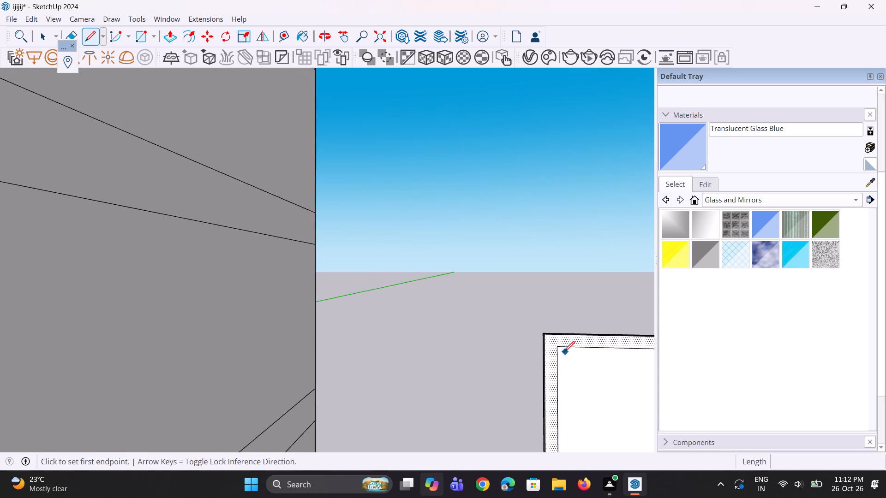
{"action": "left_click", "coordinate": [555, 350]}
{"action": "left_click", "coordinate": [546, 350]}
{"action": "scroll", "coordinate": [503, 307], "scroll_direction": "down", "scroll_amount": 5}
{"action": "scroll", "coordinate": [530, 413], "scroll_direction": "up", "scroll_amount": 7}
{"action": "left_click", "coordinate": [531, 391]}
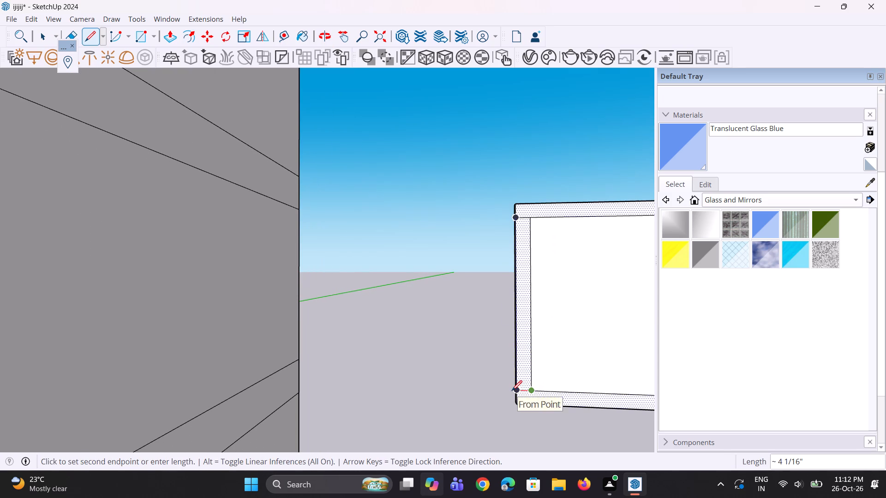
{"action": "left_click", "coordinate": [515, 391]}
{"action": "key", "text": "space"}
Copy the left frame strip to the frame's right edge and divide the spacing by 2 to add a central mullion.
{"action": "left_click", "coordinate": [524, 385]}
{"action": "scroll", "coordinate": [408, 391], "scroll_direction": "down", "scroll_amount": 6}
{"action": "scroll", "coordinate": [482, 385], "scroll_direction": "up", "scroll_amount": 3}
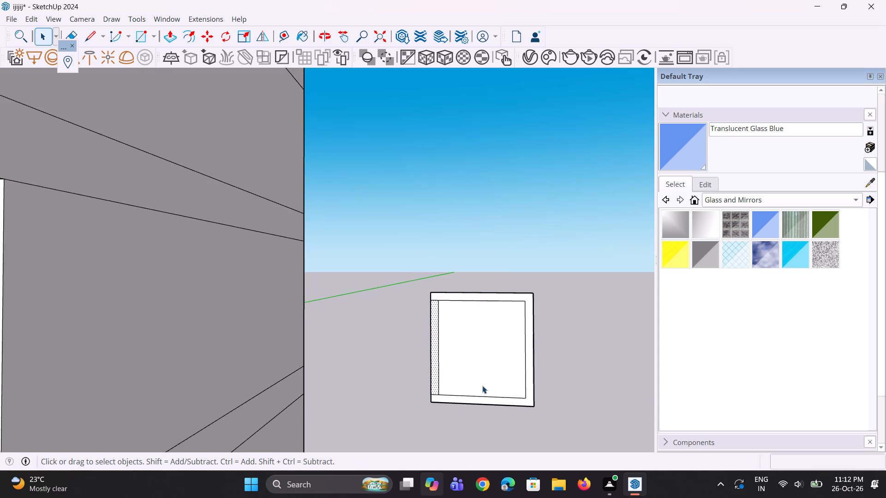
{"action": "scroll", "coordinate": [482, 385], "scroll_direction": "up", "scroll_amount": 3}
{"action": "key", "text": "m"}
{"action": "scroll", "coordinate": [462, 392], "scroll_direction": "up", "scroll_amount": 4}
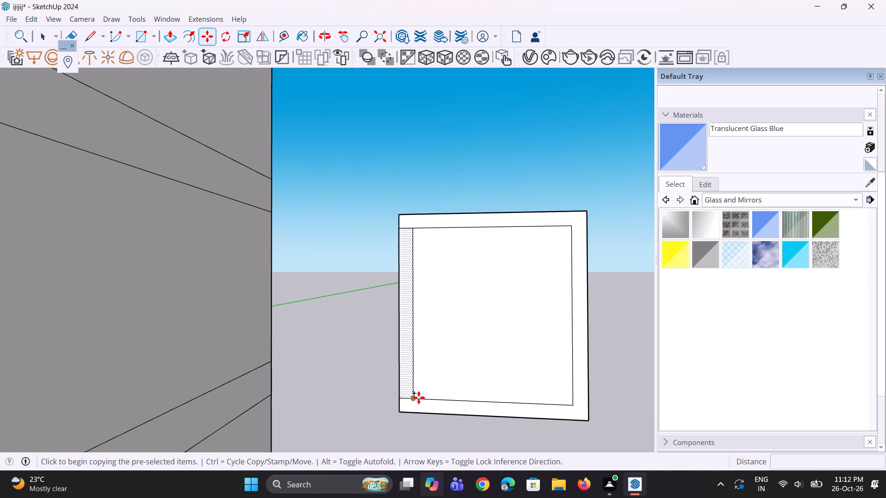
{"action": "left_click", "coordinate": [415, 397]}
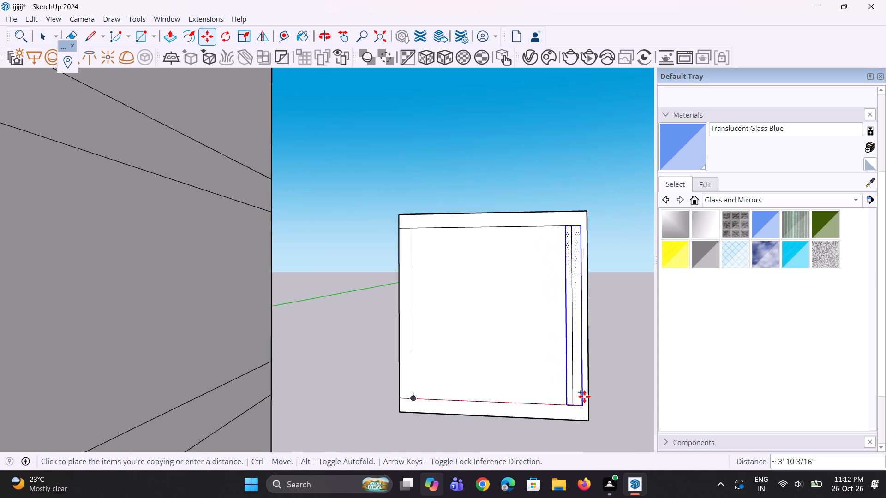
{"action": "left_click", "coordinate": [588, 405]}
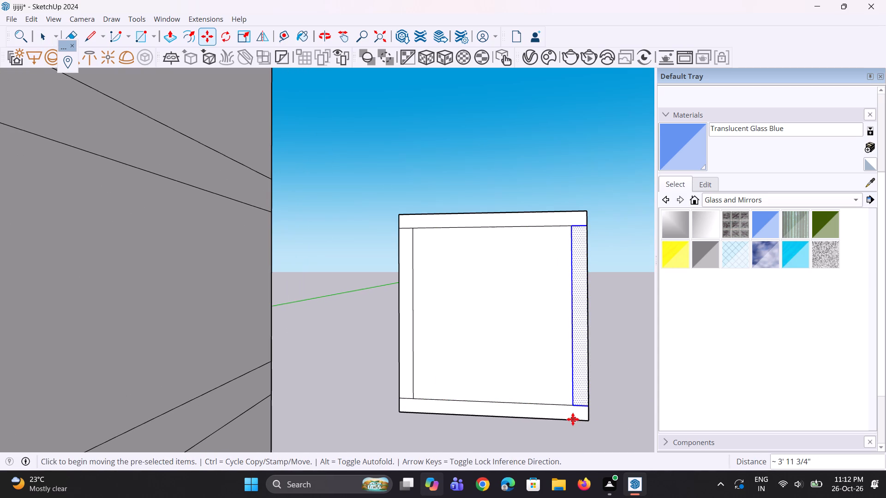
{"action": "key", "text": "slash"}
{"action": "key", "text": "2"}
{"action": "key", "text": "Return"}
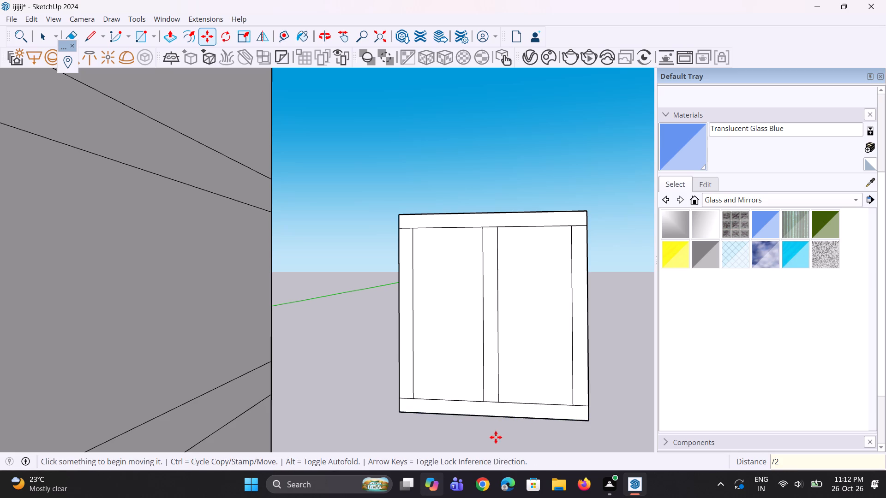
Erase the leftover edge segments where the side strips and central mullion meet the frame's top and bottom rails.
{"action": "key", "text": "e"}
{"action": "scroll", "coordinate": [462, 335], "scroll_direction": "up", "scroll_amount": 1}
{"action": "scroll", "coordinate": [430, 233], "scroll_direction": "up", "scroll_amount": 5}
{"action": "left_click", "coordinate": [390, 211]}
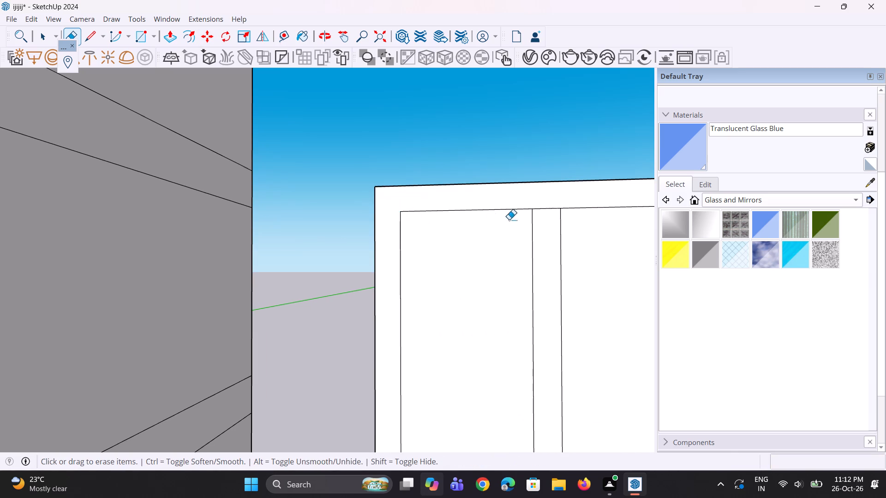
{"action": "left_click_drag", "start_coordinate": [548, 207], "coordinate": [546, 217]}
{"action": "scroll", "coordinate": [480, 259], "scroll_direction": "down", "scroll_amount": 8}
{"action": "scroll", "coordinate": [569, 239], "scroll_direction": "up", "scroll_amount": 1}
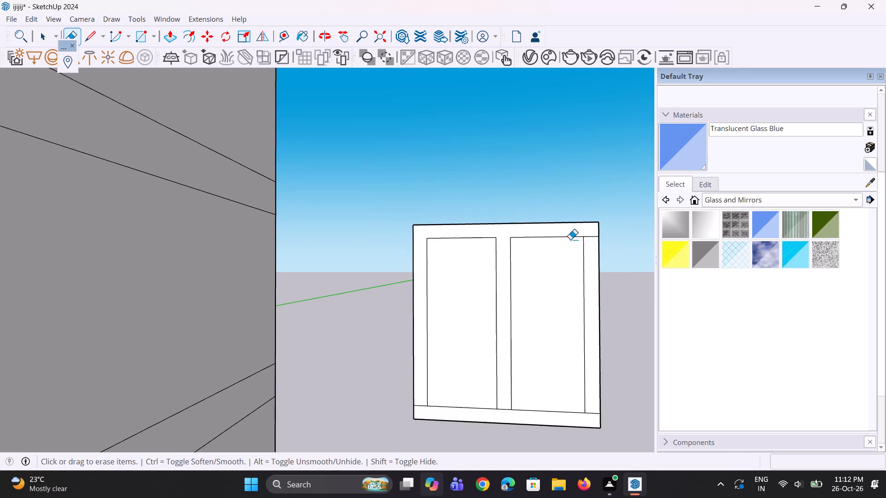
{"action": "scroll", "coordinate": [570, 239], "scroll_direction": "up", "scroll_amount": 5}
{"action": "left_click", "coordinate": [597, 233]}
{"action": "scroll", "coordinate": [589, 227], "scroll_direction": "down", "scroll_amount": 5}
{"action": "scroll", "coordinate": [590, 353], "scroll_direction": "up", "scroll_amount": 5}
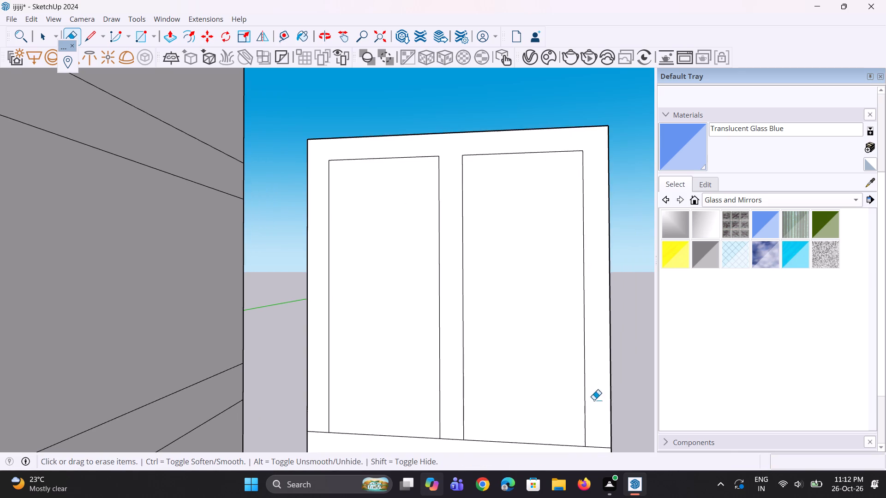
{"action": "scroll", "coordinate": [522, 213], "scroll_direction": "down", "scroll_amount": 5}
{"action": "scroll", "coordinate": [557, 364], "scroll_direction": "up", "scroll_amount": 8}
{"action": "left_click_drag", "start_coordinate": [587, 356], "coordinate": [585, 366]}
{"action": "scroll", "coordinate": [442, 365], "scroll_direction": "up", "scroll_amount": 2}
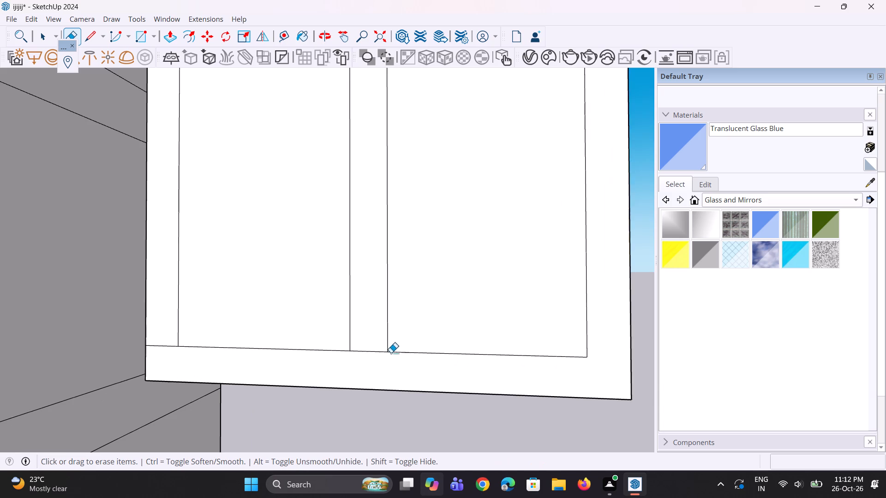
{"action": "scroll", "coordinate": [391, 353], "scroll_direction": "up", "scroll_amount": 1}
{"action": "left_click_drag", "start_coordinate": [371, 347], "coordinate": [374, 365]}
{"action": "left_click_drag", "start_coordinate": [146, 343], "coordinate": [146, 348]}
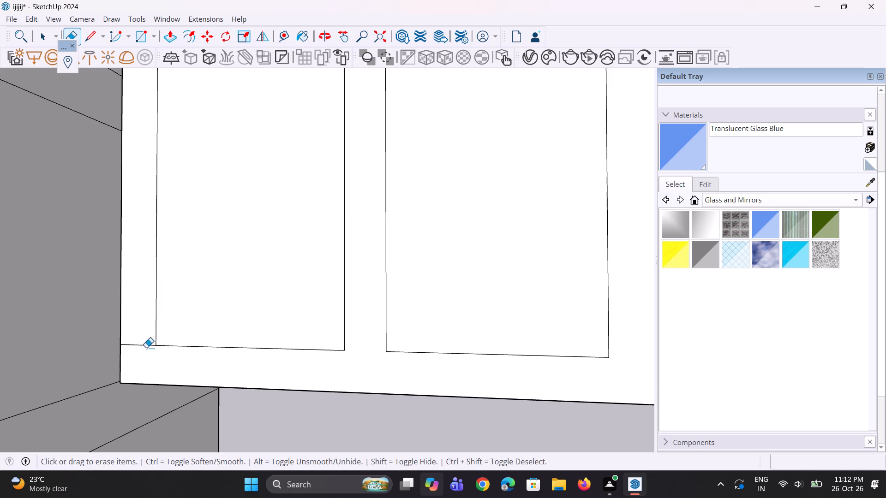
{"action": "left_click_drag", "start_coordinate": [146, 348], "coordinate": [148, 349]}
{"action": "scroll", "coordinate": [240, 350], "scroll_direction": "down", "scroll_amount": 7}
Pull the window frame face forward by repeating the last push/pull distance, leaving both panes recessed.
{"action": "middle_click_drag", "start_coordinate": [281, 282], "coordinate": [296, 342]}
{"action": "scroll", "coordinate": [353, 372], "scroll_direction": "up", "scroll_amount": 3}
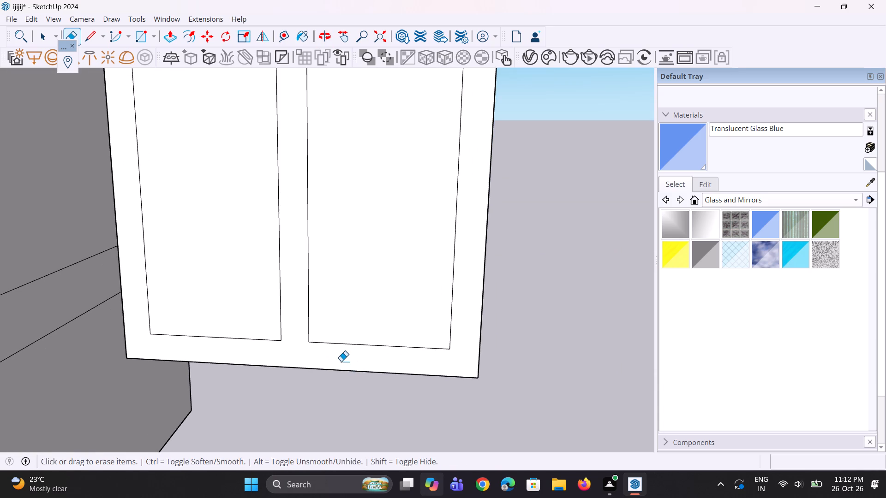
{"action": "key", "text": "p"}
{"action": "double_click", "coordinate": [371, 362]}
{"action": "middle_click_drag", "start_coordinate": [408, 397], "coordinate": [422, 391]}
{"action": "scroll", "coordinate": [422, 391], "scroll_direction": "down", "scroll_amount": 12}
{"action": "middle_click_drag", "start_coordinate": [421, 373], "coordinate": [437, 342]}
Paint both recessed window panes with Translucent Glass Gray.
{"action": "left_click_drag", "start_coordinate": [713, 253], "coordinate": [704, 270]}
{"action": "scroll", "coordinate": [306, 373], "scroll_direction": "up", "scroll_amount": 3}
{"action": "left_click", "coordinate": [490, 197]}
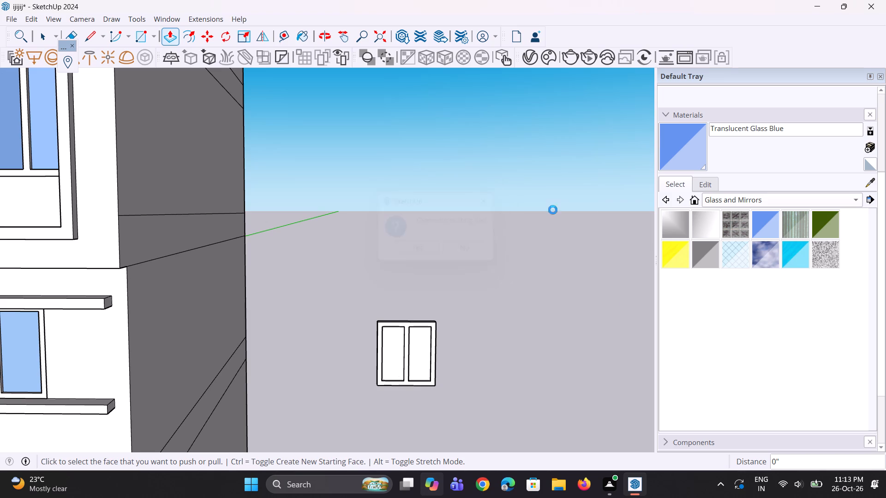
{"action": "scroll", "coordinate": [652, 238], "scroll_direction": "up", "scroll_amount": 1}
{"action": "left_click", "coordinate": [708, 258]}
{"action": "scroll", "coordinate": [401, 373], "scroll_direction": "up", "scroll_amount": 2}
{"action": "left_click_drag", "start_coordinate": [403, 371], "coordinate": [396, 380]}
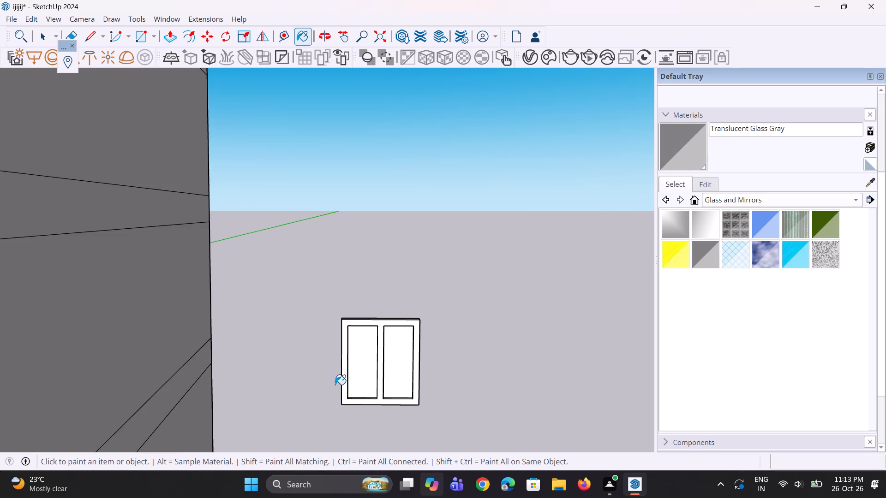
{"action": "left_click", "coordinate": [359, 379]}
Paint the back face of the window copy with Translucent Glass Gray.
{"action": "middle_click_drag", "start_coordinate": [459, 373], "coordinate": [0, 348]}
{"action": "scroll", "coordinate": [0, 348], "scroll_direction": "up", "scroll_amount": 1}
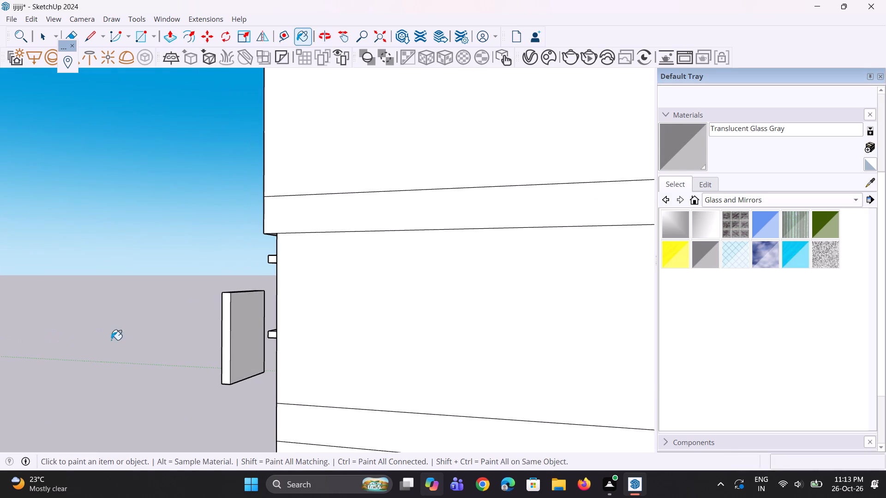
{"action": "left_click", "coordinate": [238, 343]}
{"action": "middle_click_drag", "start_coordinate": [149, 362], "coordinate": [587, 416]}
{"action": "scroll", "coordinate": [513, 376], "scroll_direction": "down", "scroll_amount": 6}
{"action": "scroll", "coordinate": [545, 372], "scroll_direction": "up", "scroll_amount": 1}
{"action": "middle_click_drag", "start_coordinate": [546, 371], "coordinate": [545, 352]}
{"action": "scroll", "coordinate": [610, 321], "scroll_direction": "up", "scroll_amount": 10}
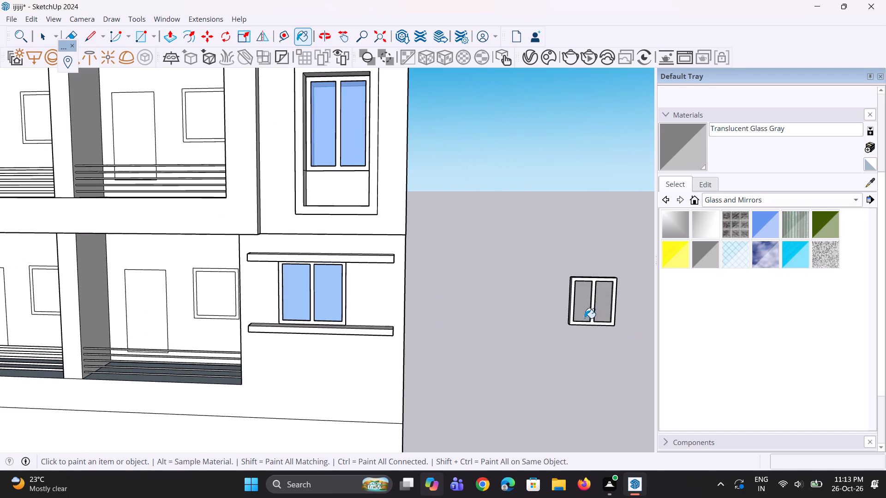
{"action": "key", "text": "space"}
{"action": "key", "text": "space"}
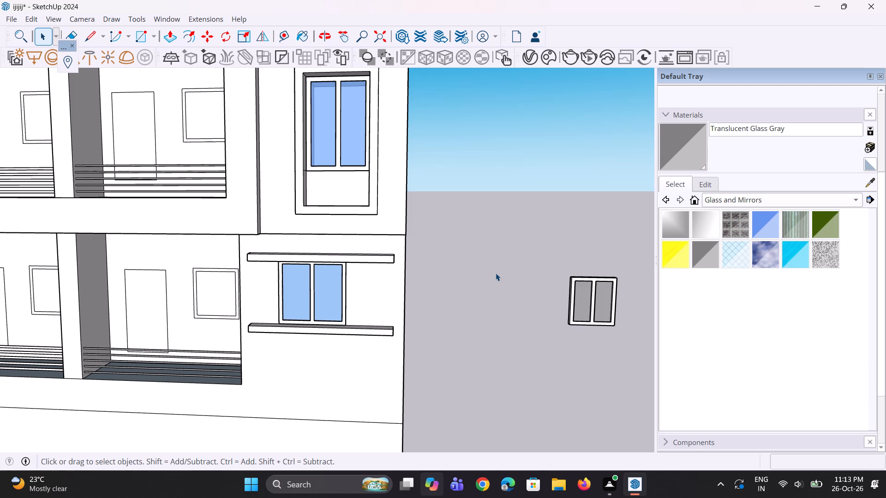
Paint both front window panes with Translucent Glass Dark Green.
{"action": "left_click", "coordinate": [814, 231]}
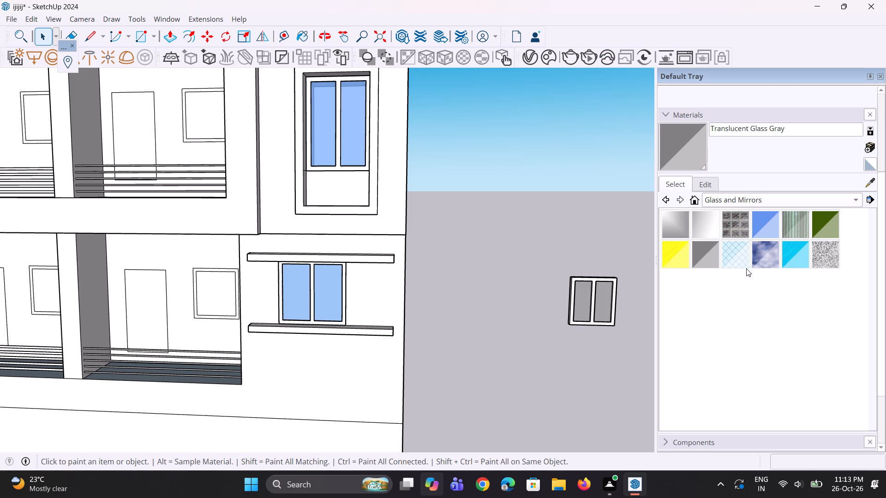
{"action": "scroll", "coordinate": [601, 320], "scroll_direction": "up", "scroll_amount": 4}
{"action": "left_click", "coordinate": [601, 311]}
{"action": "left_click", "coordinate": [566, 301]}
{"action": "scroll", "coordinate": [423, 308], "scroll_direction": "down", "scroll_amount": 6}
{"action": "scroll", "coordinate": [423, 308], "scroll_direction": "up", "scroll_amount": 1}
{"action": "middle_click_drag", "start_coordinate": [426, 308], "coordinate": [434, 306]}
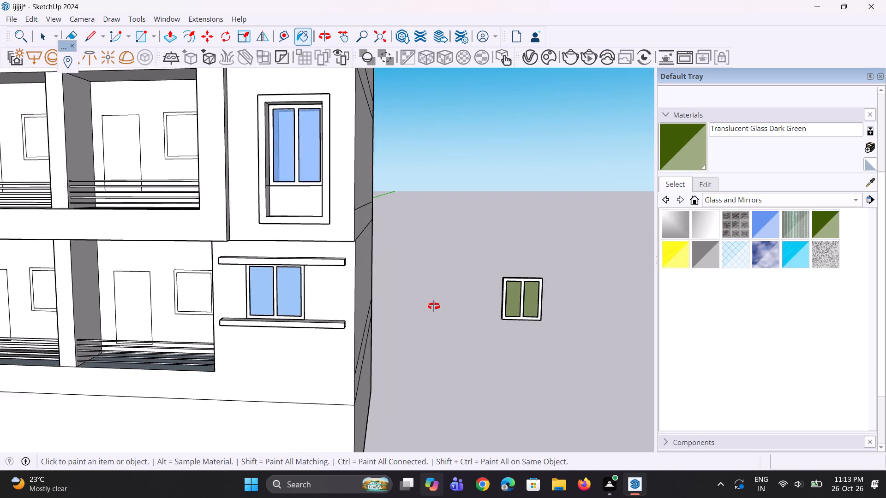
{"action": "middle_click_drag", "start_coordinate": [434, 306], "coordinate": [437, 305]}
Select the whole window copy, frame and panes, and make it a group.
{"action": "scroll", "coordinate": [503, 302], "scroll_direction": "up", "scroll_amount": 3}
{"action": "key", "text": "space"}
{"action": "key", "text": "space"}
{"action": "left_click_drag", "start_coordinate": [470, 244], "coordinate": [573, 349]}
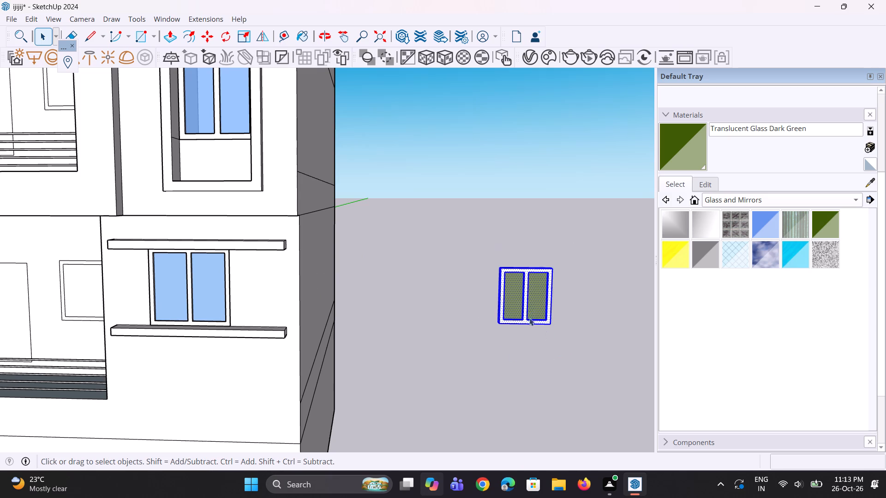
{"action": "right_click_drag", "start_coordinate": [528, 309], "coordinate": [535, 290]}
{"action": "right_click", "coordinate": [532, 302]}
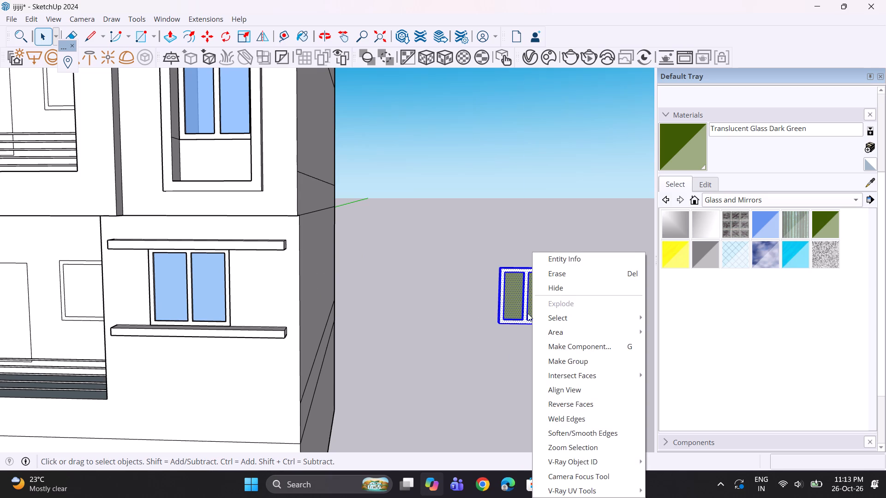
{"action": "left_click", "coordinate": [562, 362]}
{"action": "scroll", "coordinate": [528, 344], "scroll_direction": "down", "scroll_amount": 3}
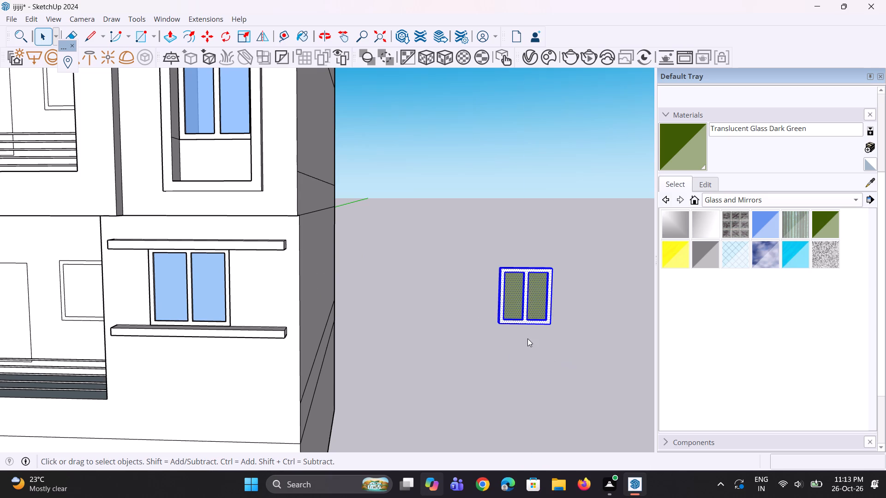
{"action": "left_click", "coordinate": [508, 350]}
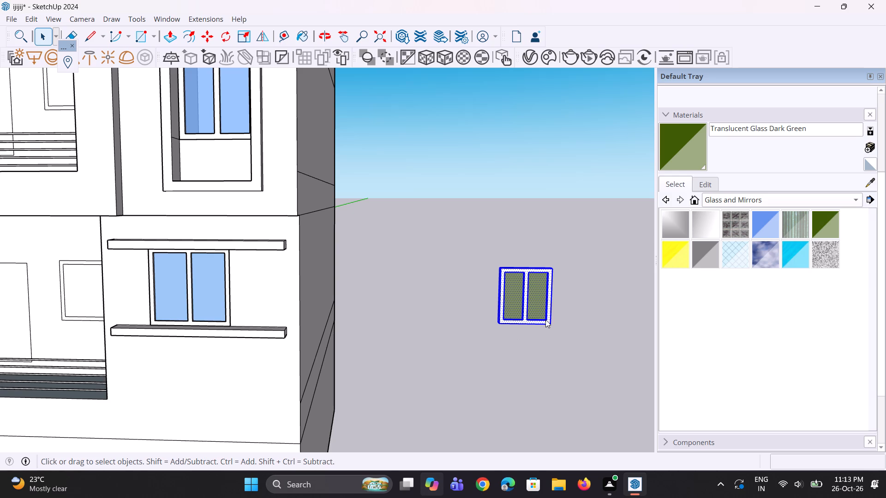
{"action": "double_click", "coordinate": [539, 322]}
{"action": "scroll", "coordinate": [518, 332], "scroll_direction": "down", "scroll_amount": 3}
{"action": "middle_click_drag", "start_coordinate": [507, 315], "coordinate": [541, 316]}
{"action": "scroll", "coordinate": [535, 328], "scroll_direction": "up", "scroll_amount": 2}
{"action": "key", "text": "space"}
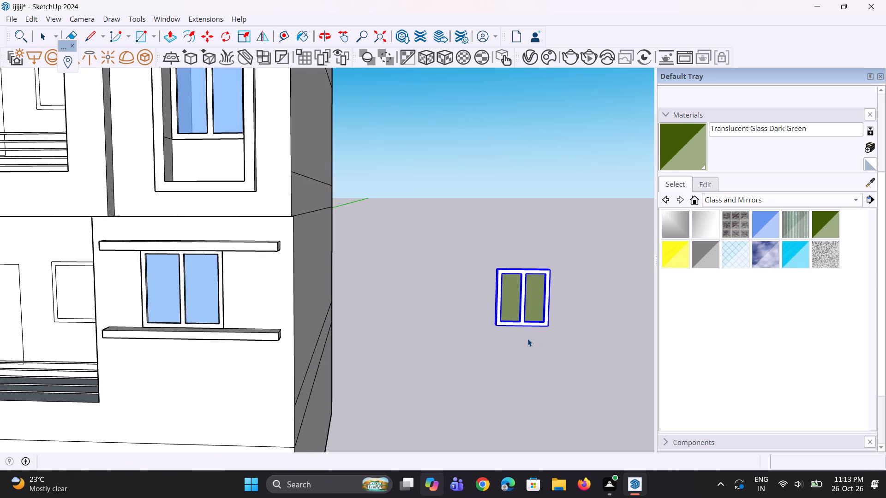
Save the model.
{"action": "key", "text": "space"}
{"action": "scroll", "coordinate": [525, 338], "scroll_direction": "up", "scroll_amount": 2}
{"action": "key", "text": "ctrl+s"}
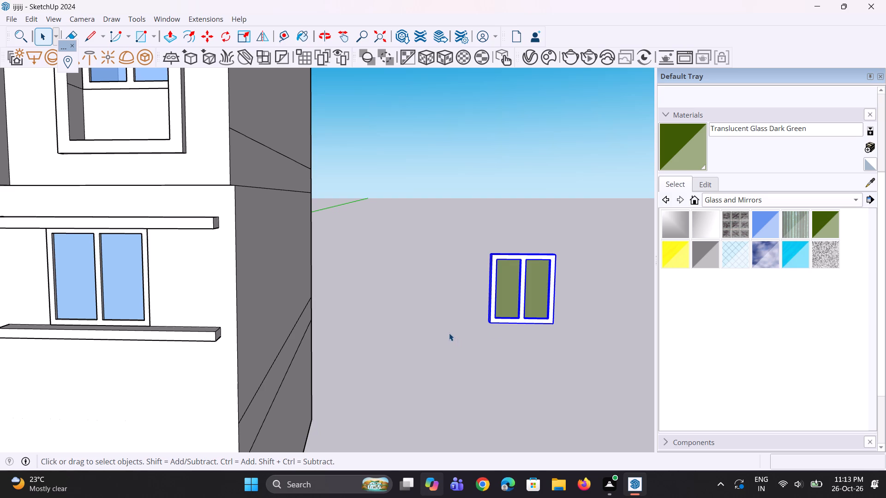
{"action": "scroll", "coordinate": [450, 335], "scroll_direction": "down", "scroll_amount": 4}
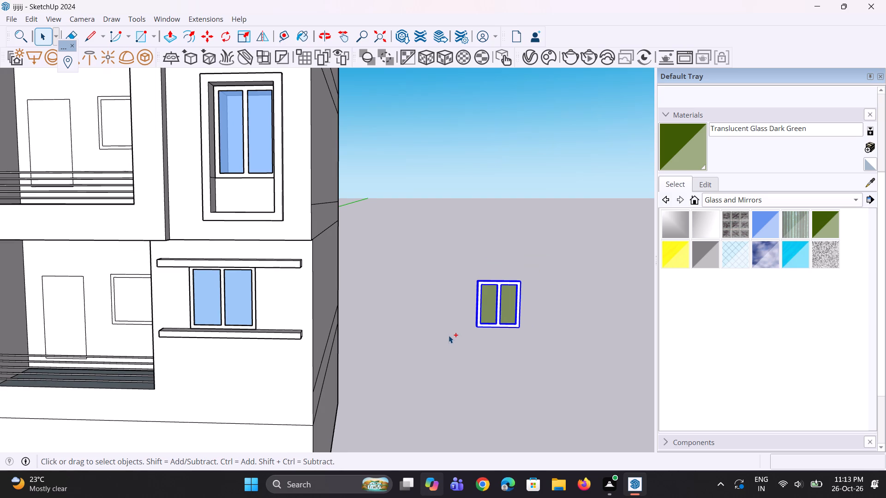
{"action": "key", "text": "ctrl+s"}
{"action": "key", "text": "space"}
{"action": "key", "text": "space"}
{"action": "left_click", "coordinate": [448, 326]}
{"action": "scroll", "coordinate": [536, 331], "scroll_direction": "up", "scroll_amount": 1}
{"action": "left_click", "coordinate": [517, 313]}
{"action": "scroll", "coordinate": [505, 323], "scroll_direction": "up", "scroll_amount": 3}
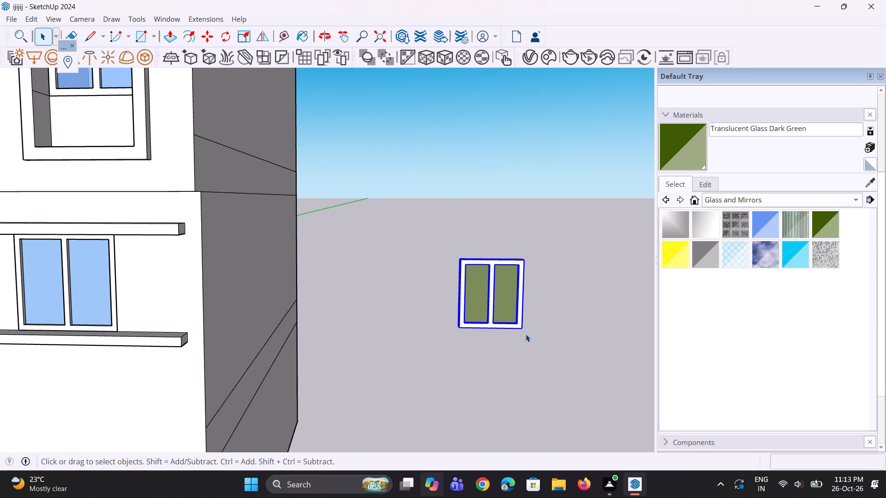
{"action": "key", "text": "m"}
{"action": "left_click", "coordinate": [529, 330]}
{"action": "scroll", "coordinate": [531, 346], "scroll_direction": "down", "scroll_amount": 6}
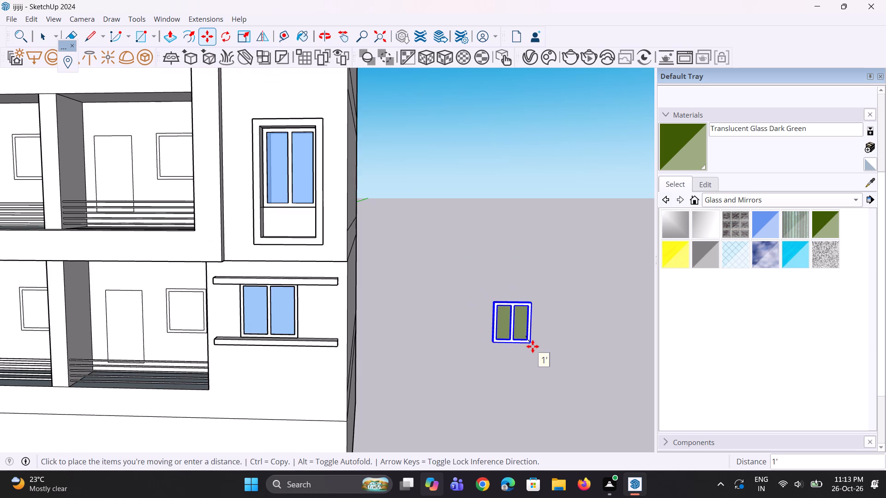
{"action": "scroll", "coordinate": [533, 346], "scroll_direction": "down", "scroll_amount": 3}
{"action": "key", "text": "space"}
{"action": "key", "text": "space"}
Push the inner window faces of the left balcony bays into the back wall to the same depth on all four floors.
{"action": "key", "text": "p"}
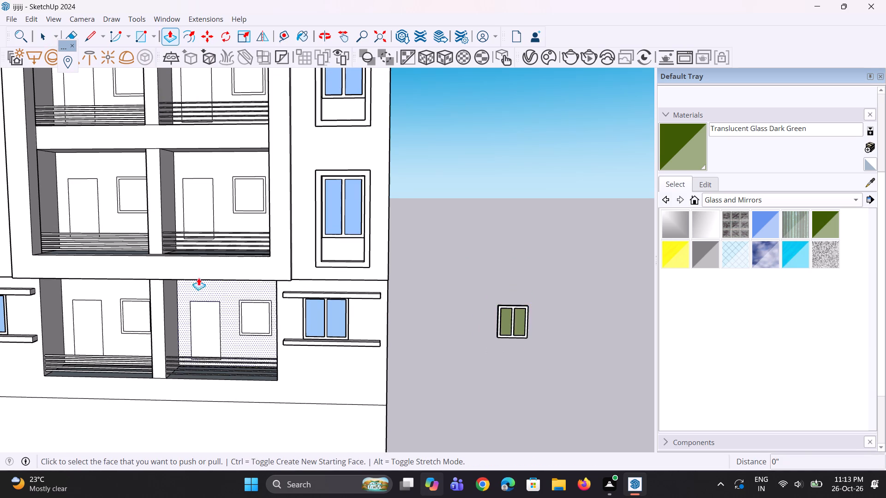
{"action": "scroll", "coordinate": [172, 289], "scroll_direction": "up", "scroll_amount": 2}
{"action": "left_click", "coordinate": [134, 318]}
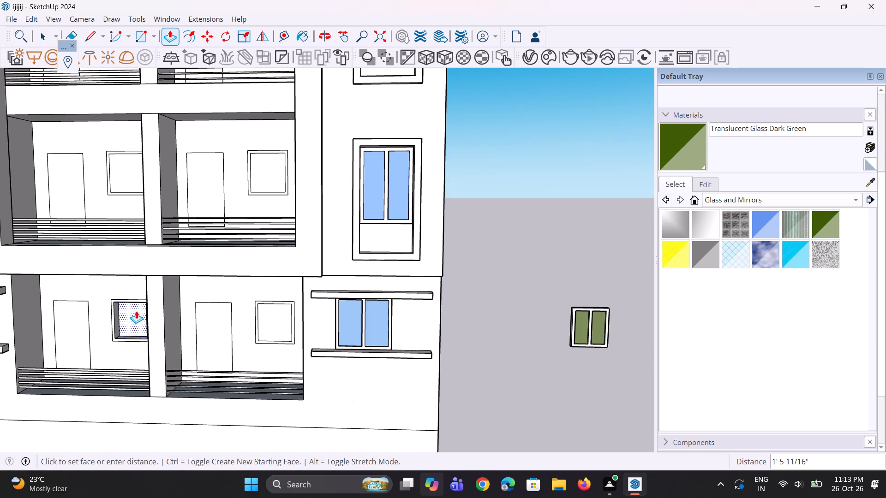
{"action": "left_click", "coordinate": [136, 310]}
{"action": "double_click", "coordinate": [133, 174]}
{"action": "scroll", "coordinate": [193, 335], "scroll_direction": "down", "scroll_amount": 7}
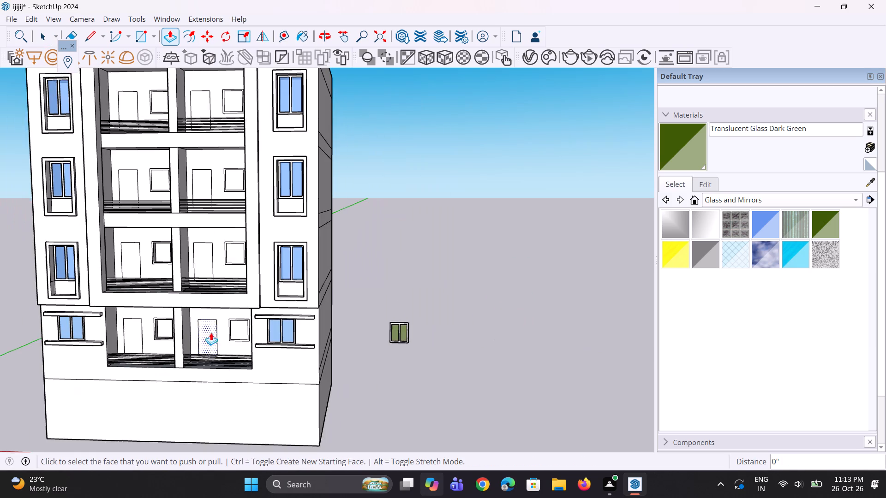
{"action": "scroll", "coordinate": [169, 192], "scroll_direction": "up", "scroll_amount": 3}
{"action": "double_click", "coordinate": [164, 184]}
{"action": "scroll", "coordinate": [154, 273], "scroll_direction": "down", "scroll_amount": 5}
{"action": "scroll", "coordinate": [178, 124], "scroll_direction": "up", "scroll_amount": 2}
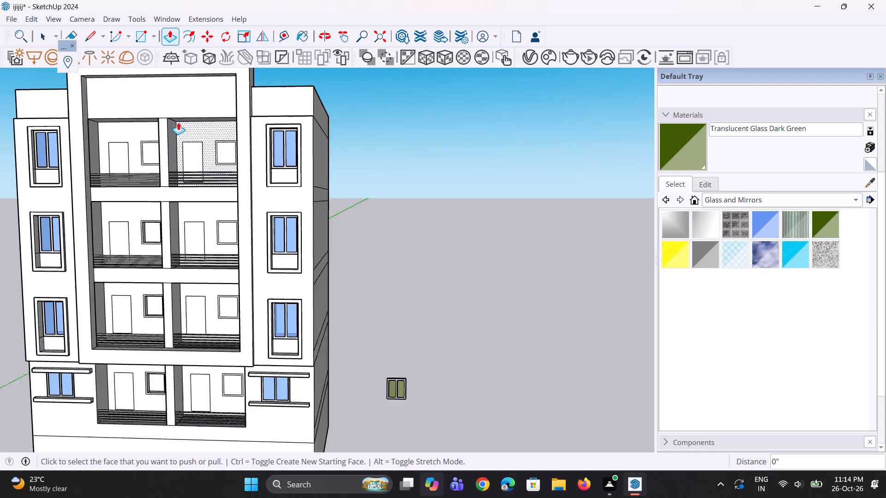
{"action": "scroll", "coordinate": [178, 122], "scroll_direction": "up", "scroll_amount": 4}
{"action": "double_click", "coordinate": [146, 151]}
{"action": "scroll", "coordinate": [171, 142], "scroll_direction": "down", "scroll_amount": 6}
{"action": "key", "text": "space"}
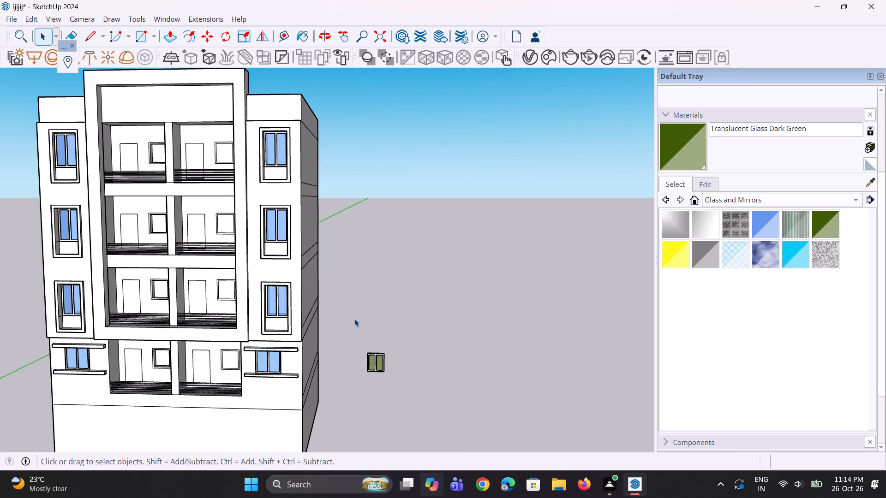
Move the grouped green-glass window from beside the building into the recessed opening of the lowest left balcony.
{"action": "key", "text": "space"}
{"action": "left_click", "coordinate": [369, 376]}
{"action": "scroll", "coordinate": [388, 376], "scroll_direction": "up", "scroll_amount": 4}
{"action": "left_click", "coordinate": [372, 360]}
{"action": "scroll", "coordinate": [399, 381], "scroll_direction": "up", "scroll_amount": 3}
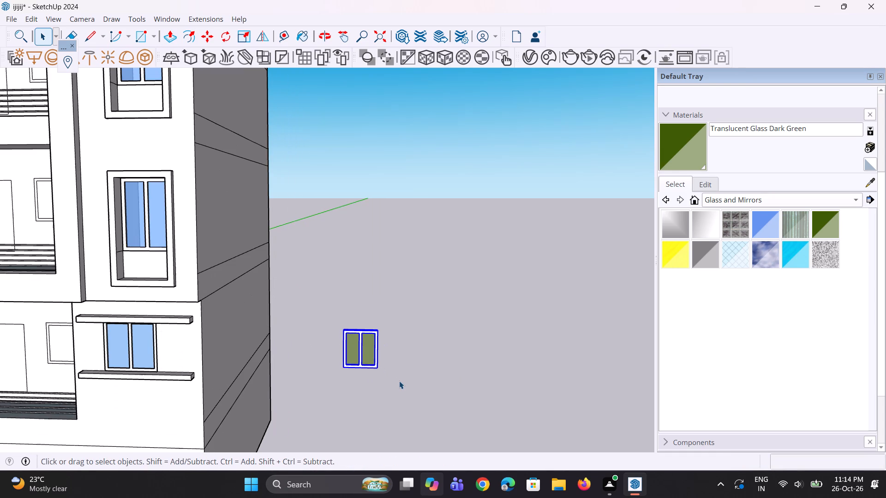
{"action": "key", "text": "m"}
{"action": "left_click", "coordinate": [379, 371]}
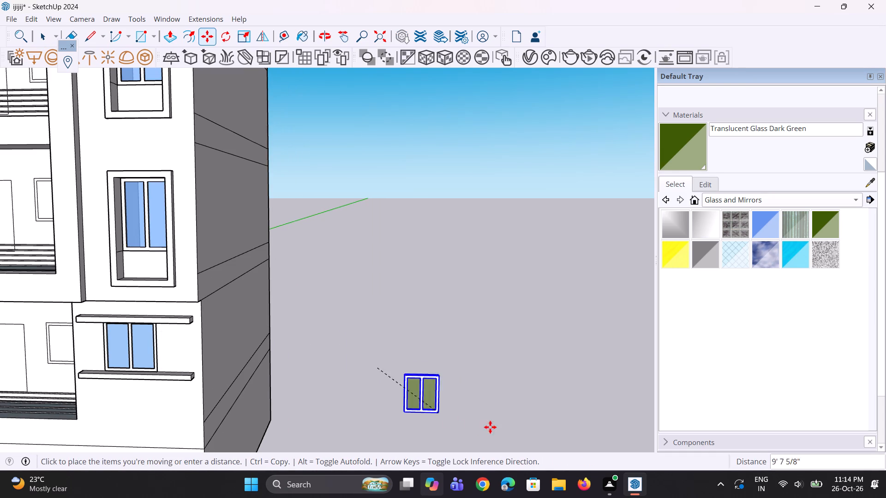
{"action": "scroll", "coordinate": [498, 423], "scroll_direction": "down", "scroll_amount": 6}
{"action": "scroll", "coordinate": [197, 349], "scroll_direction": "up", "scroll_amount": 4}
{"action": "scroll", "coordinate": [101, 392], "scroll_direction": "up", "scroll_amount": 3}
{"action": "middle_click_drag", "start_coordinate": [38, 415], "coordinate": [138, 400]}
{"action": "scroll", "coordinate": [132, 425], "scroll_direction": "up", "scroll_amount": 2}
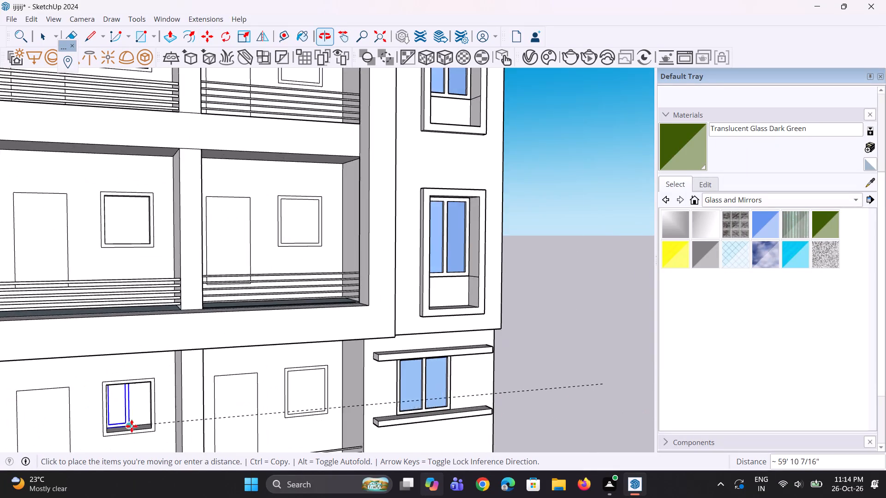
{"action": "scroll", "coordinate": [132, 426], "scroll_direction": "up", "scroll_amount": 1}
{"action": "left_click", "coordinate": [159, 428]}
{"action": "scroll", "coordinate": [163, 427], "scroll_direction": "down", "scroll_amount": 4}
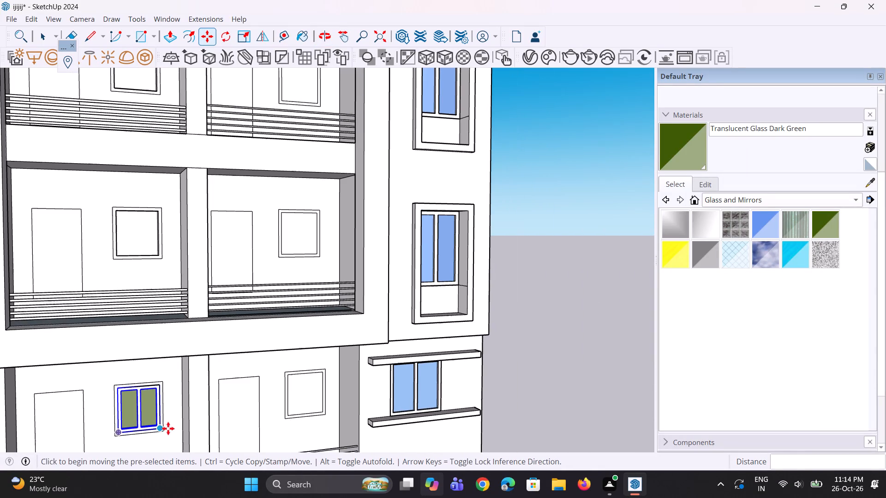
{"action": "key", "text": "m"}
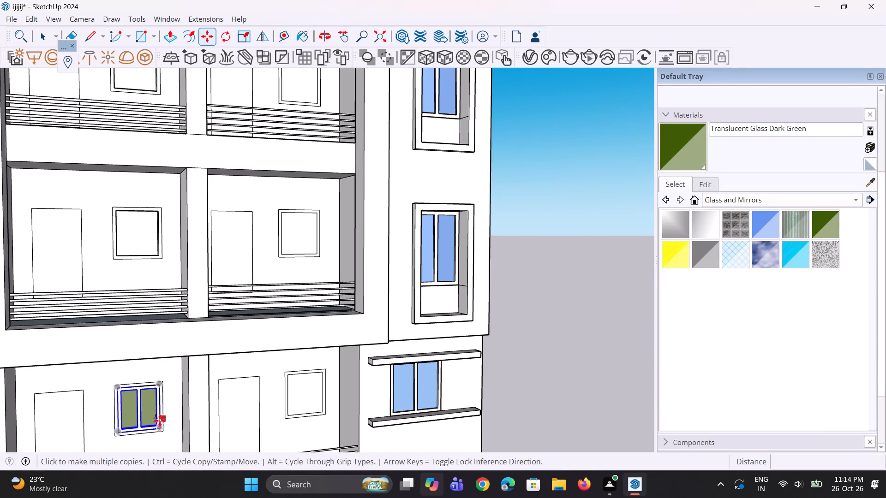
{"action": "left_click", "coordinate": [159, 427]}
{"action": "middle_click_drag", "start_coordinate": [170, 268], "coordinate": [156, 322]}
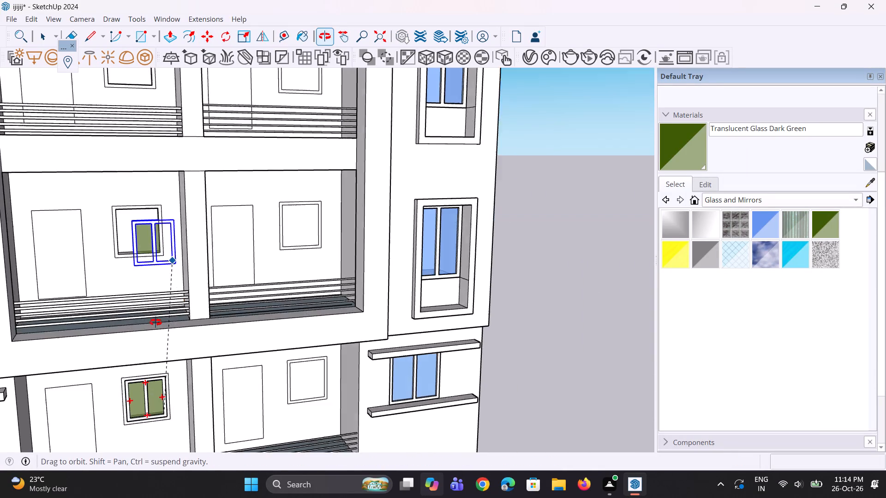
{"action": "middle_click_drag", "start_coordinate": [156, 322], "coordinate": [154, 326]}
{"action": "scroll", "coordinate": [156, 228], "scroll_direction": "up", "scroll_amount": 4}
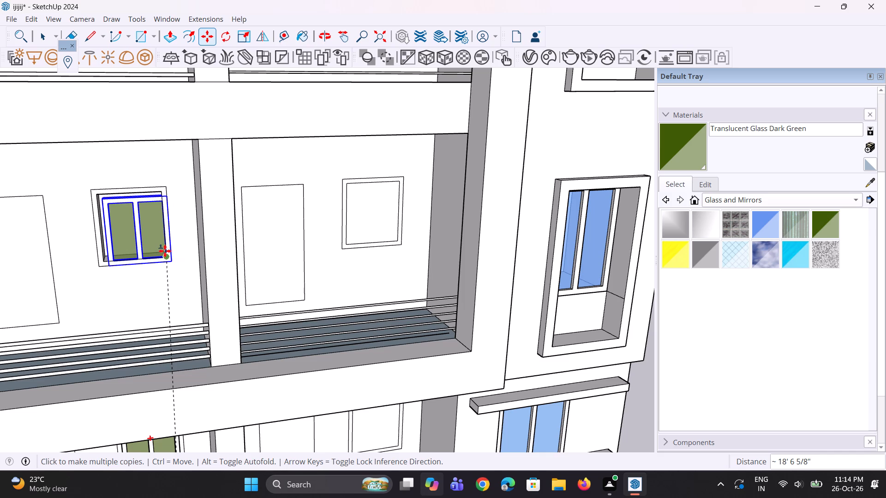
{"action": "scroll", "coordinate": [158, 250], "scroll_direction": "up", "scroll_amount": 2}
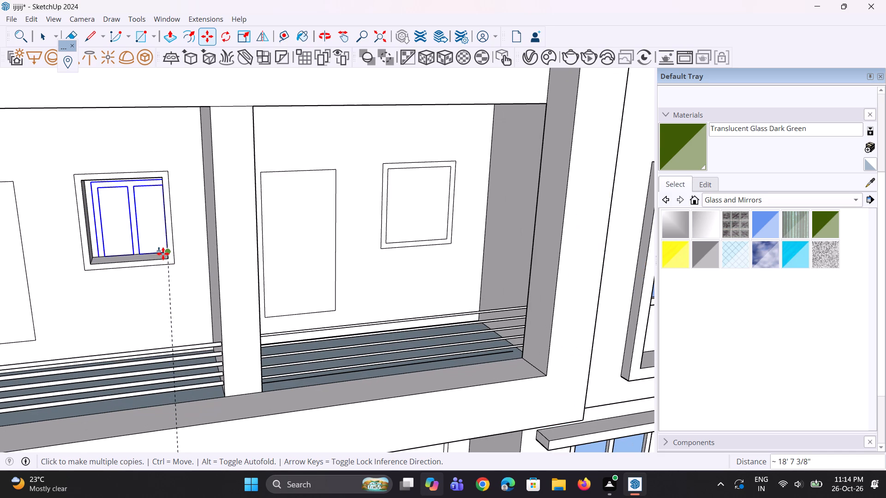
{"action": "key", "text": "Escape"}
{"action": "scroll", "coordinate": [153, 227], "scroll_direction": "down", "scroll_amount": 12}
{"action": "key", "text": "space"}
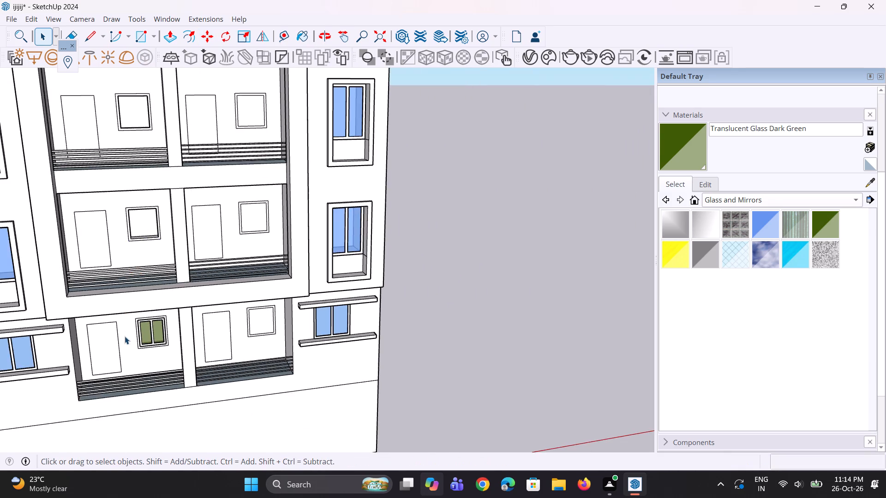
Copy the lowest left balcony's green-glass window up into the matching opening one floor above.
{"action": "key", "text": "space"}
{"action": "scroll", "coordinate": [125, 337], "scroll_direction": "up", "scroll_amount": 3}
{"action": "key", "text": "space"}
{"action": "left_click", "coordinate": [156, 338]}
{"action": "scroll", "coordinate": [167, 341], "scroll_direction": "up", "scroll_amount": 6}
{"action": "key", "text": "m"}
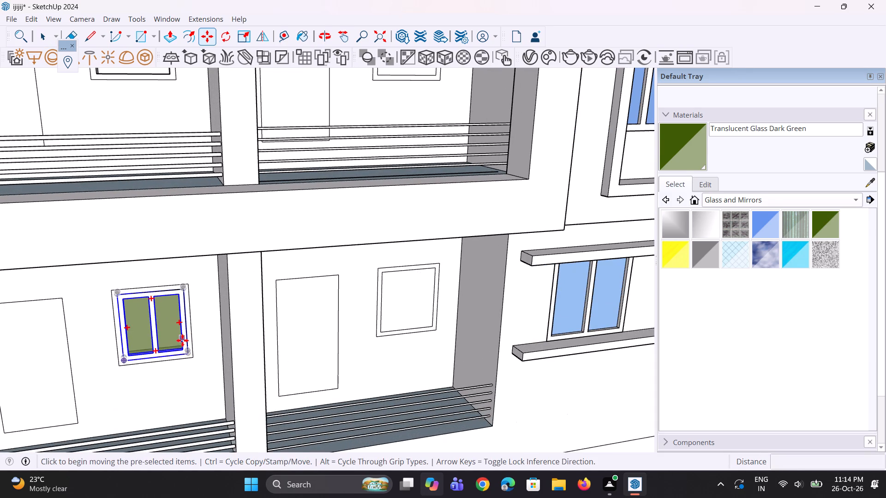
{"action": "scroll", "coordinate": [188, 352], "scroll_direction": "up", "scroll_amount": 2}
{"action": "left_click", "coordinate": [188, 353]}
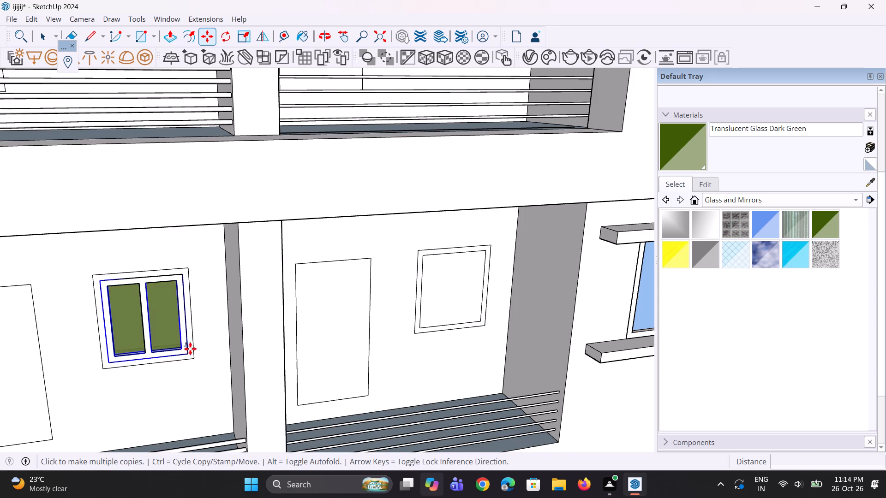
{"action": "scroll", "coordinate": [164, 293], "scroll_direction": "down", "scroll_amount": 11}
{"action": "scroll", "coordinate": [166, 195], "scroll_direction": "up", "scroll_amount": 2}
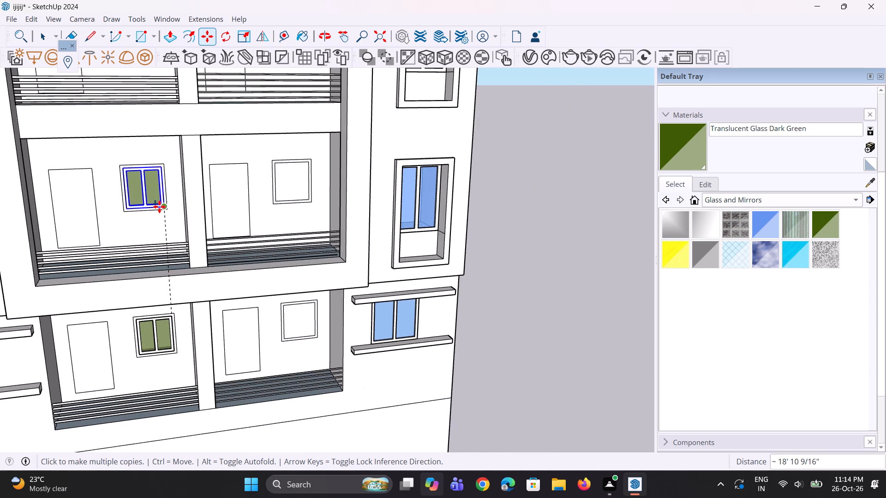
{"action": "scroll", "coordinate": [159, 207], "scroll_direction": "up", "scroll_amount": 2}
{"action": "left_click", "coordinate": [159, 207]}
Place further copies of the window in the left balcony openings of the two topmost floors.
{"action": "scroll", "coordinate": [164, 312], "scroll_direction": "down", "scroll_amount": 9}
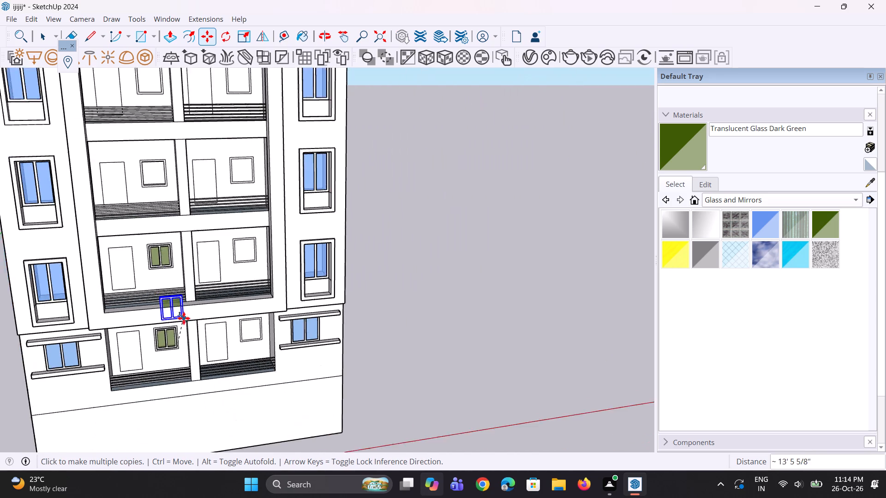
{"action": "scroll", "coordinate": [184, 318], "scroll_direction": "down", "scroll_amount": 1}
{"action": "scroll", "coordinate": [148, 172], "scroll_direction": "up", "scroll_amount": 9}
{"action": "scroll", "coordinate": [173, 202], "scroll_direction": "up", "scroll_amount": 3}
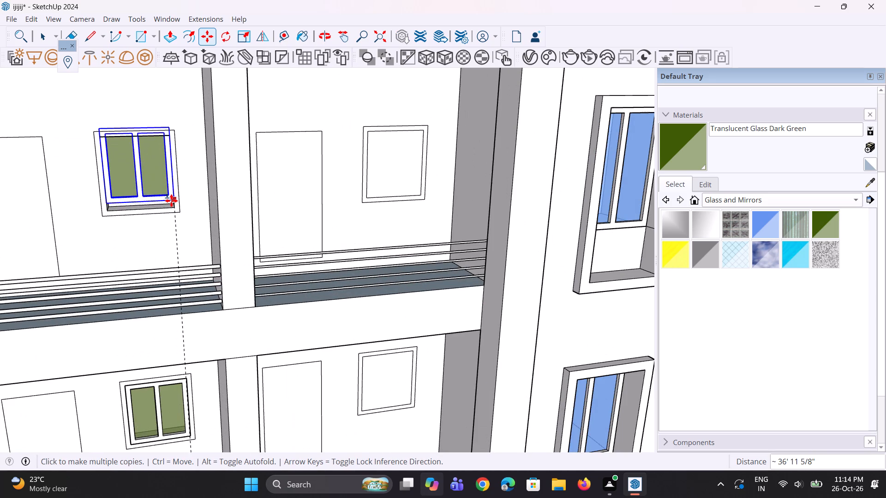
{"action": "left_click", "coordinate": [175, 209]}
{"action": "scroll", "coordinate": [180, 332], "scroll_direction": "down", "scroll_amount": 12}
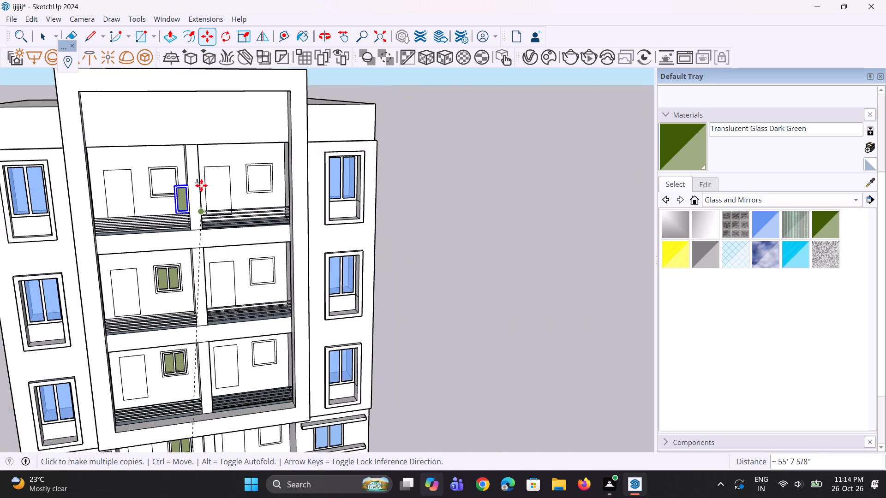
{"action": "scroll", "coordinate": [201, 185], "scroll_direction": "up", "scroll_amount": 12}
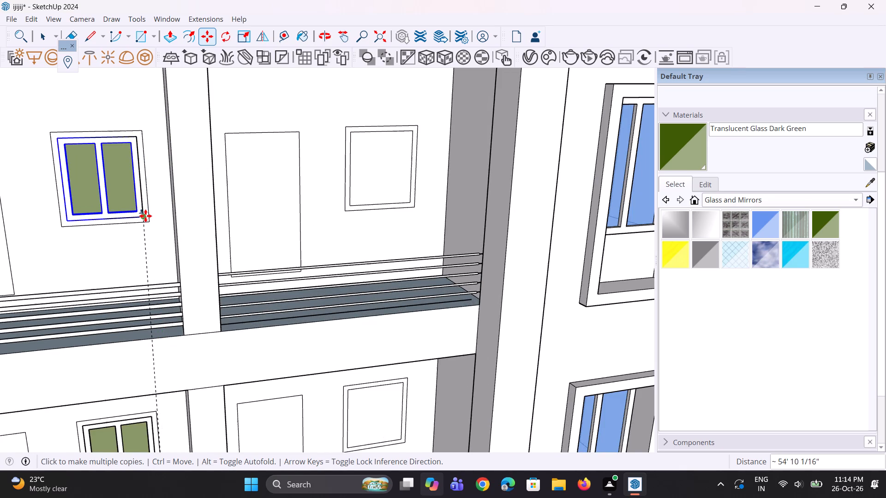
{"action": "left_click", "coordinate": [145, 216]}
{"action": "scroll", "coordinate": [144, 246], "scroll_direction": "down", "scroll_amount": 5}
{"action": "key", "text": "space"}
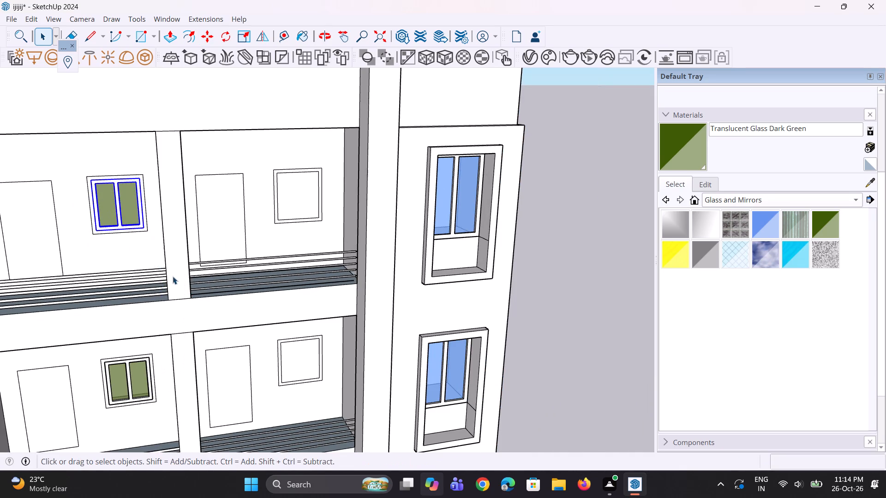
{"action": "key", "text": "space"}
{"action": "key", "text": "space"}
Push the inner window faces of the right balcony bays in to the same depth on the three upper floors.
{"action": "middle_click_drag", "start_coordinate": [130, 215], "coordinate": [105, 175]}
{"action": "scroll", "coordinate": [106, 184], "scroll_direction": "up", "scroll_amount": 9}
{"action": "middle_click_drag", "start_coordinate": [155, 232], "coordinate": [152, 273]}
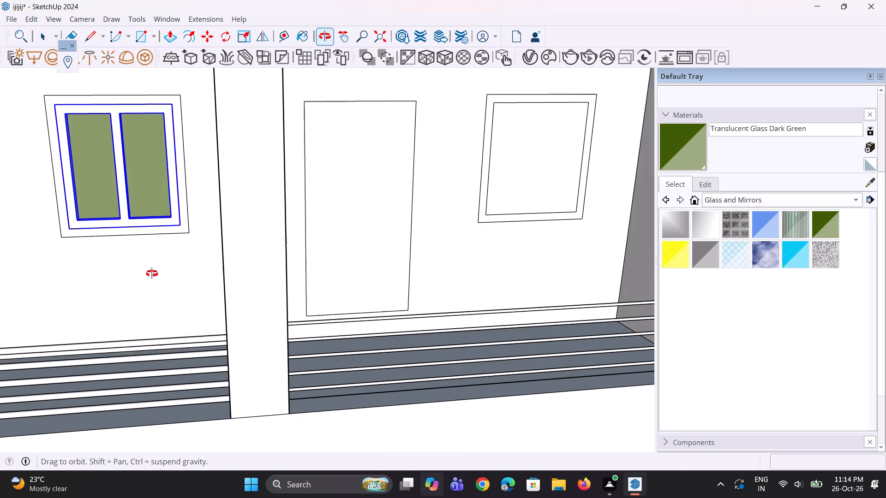
{"action": "middle_click_drag", "start_coordinate": [152, 273], "coordinate": [152, 274]}
{"action": "key", "text": "p"}
{"action": "double_click", "coordinate": [533, 183]}
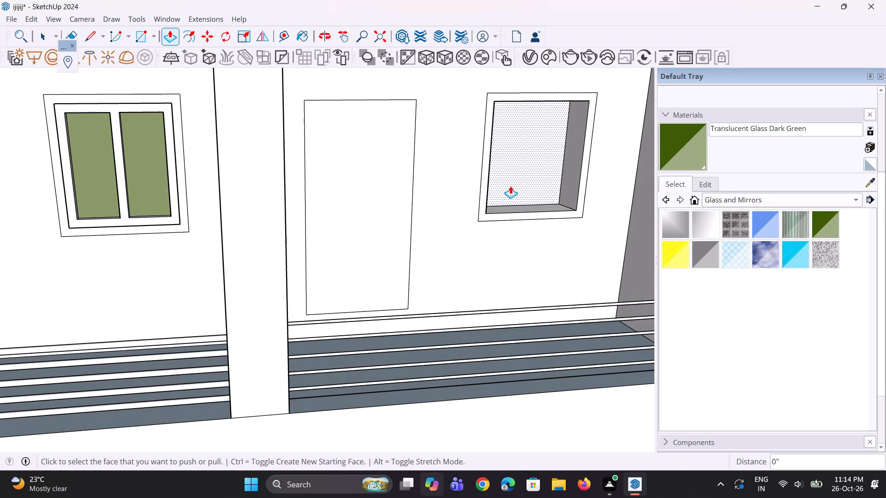
{"action": "scroll", "coordinate": [463, 175], "scroll_direction": "down", "scroll_amount": 11}
{"action": "scroll", "coordinate": [471, 313], "scroll_direction": "up", "scroll_amount": 3}
{"action": "double_click", "coordinate": [470, 313]}
{"action": "scroll", "coordinate": [389, 171], "scroll_direction": "down", "scroll_amount": 5}
{"action": "scroll", "coordinate": [432, 386], "scroll_direction": "up", "scroll_amount": 4}
{"action": "double_click", "coordinate": [443, 371]}
{"action": "middle_click_drag", "start_coordinate": [435, 375], "coordinate": [418, 357]}
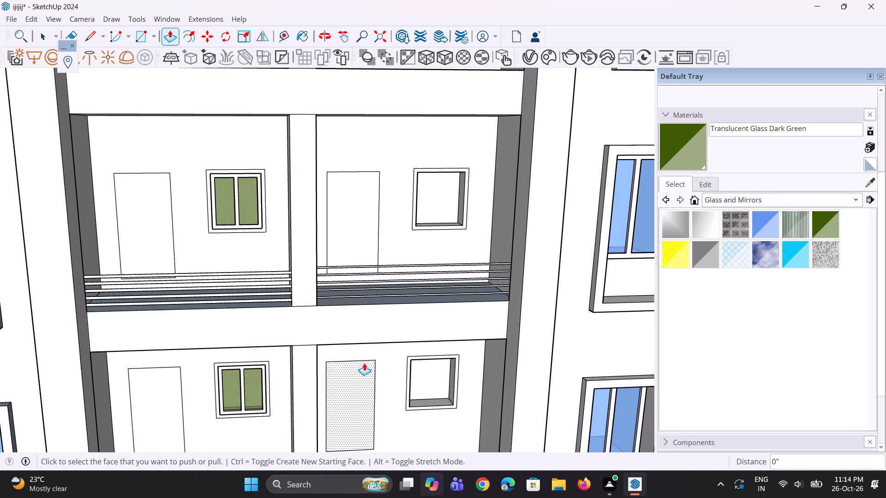
Copy the left window on the lowest of the three upper floors about 18' across into the right balcony opening.
{"action": "key", "text": "space"}
{"action": "left_click", "coordinate": [232, 378]}
{"action": "key", "text": "m"}
{"action": "scroll", "coordinate": [271, 435], "scroll_direction": "up", "scroll_amount": 3}
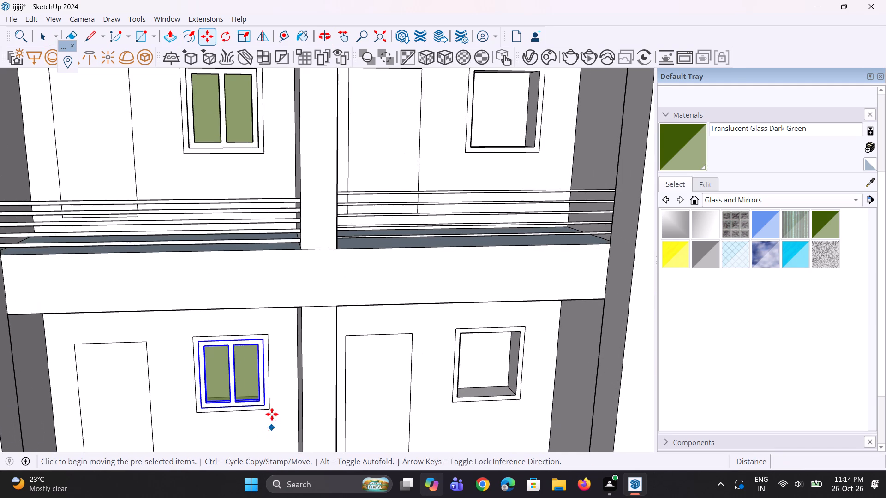
{"action": "left_click", "coordinate": [263, 407]}
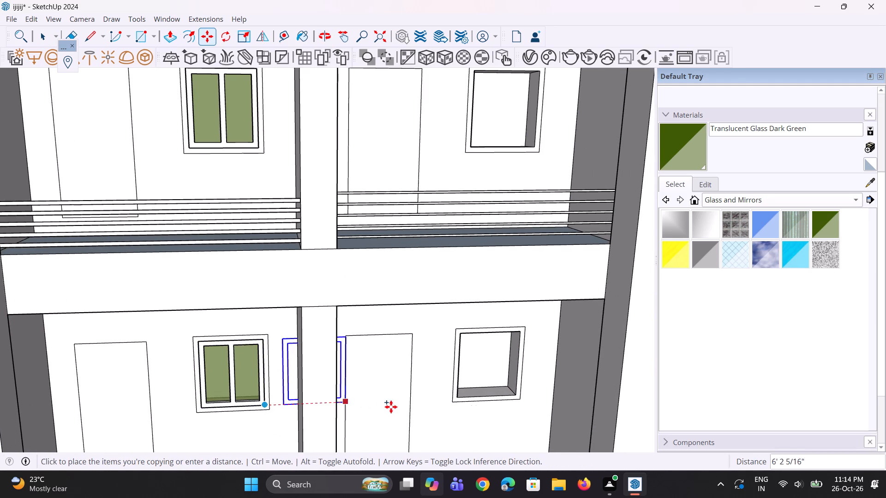
{"action": "scroll", "coordinate": [531, 407], "scroll_direction": "up", "scroll_amount": 2}
{"action": "left_click", "coordinate": [511, 394]}
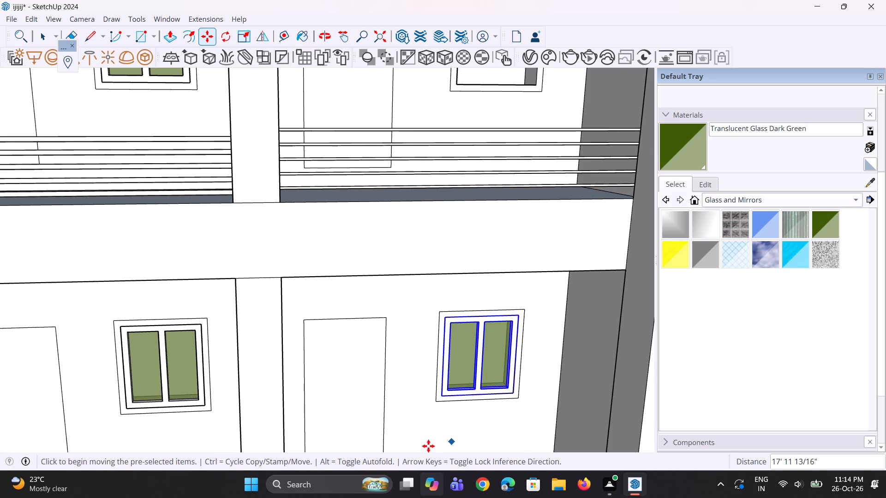
Copy the right balcony's green-glass window straight up into the matching opening one floor above.
{"action": "scroll", "coordinate": [426, 446], "scroll_direction": "down", "scroll_amount": 6}
{"action": "scroll", "coordinate": [479, 361], "scroll_direction": "up", "scroll_amount": 1}
{"action": "key", "text": "m"}
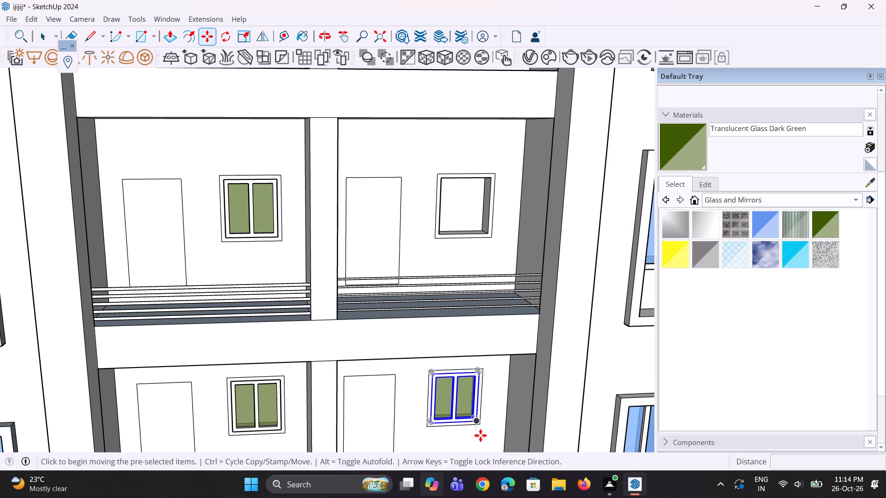
{"action": "left_click", "coordinate": [478, 421]}
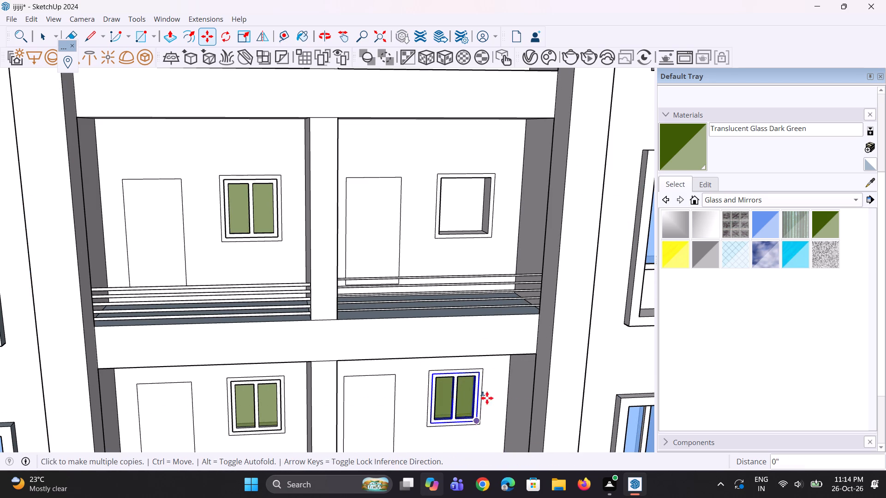
{"action": "scroll", "coordinate": [490, 242], "scroll_direction": "up", "scroll_amount": 3}
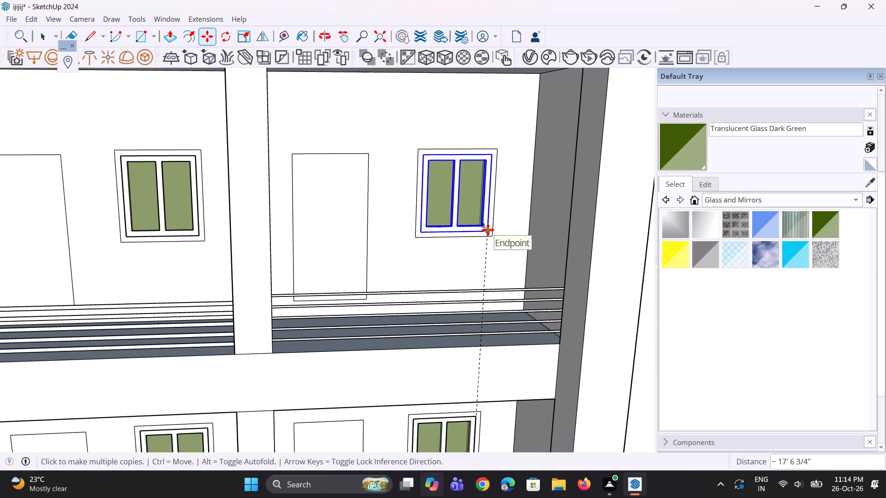
{"action": "left_click", "coordinate": [488, 230]}
Place another copy of the green-glass window in the top floor's right balcony opening.
{"action": "scroll", "coordinate": [437, 330], "scroll_direction": "down", "scroll_amount": 11}
{"action": "scroll", "coordinate": [476, 160], "scroll_direction": "up", "scroll_amount": 5}
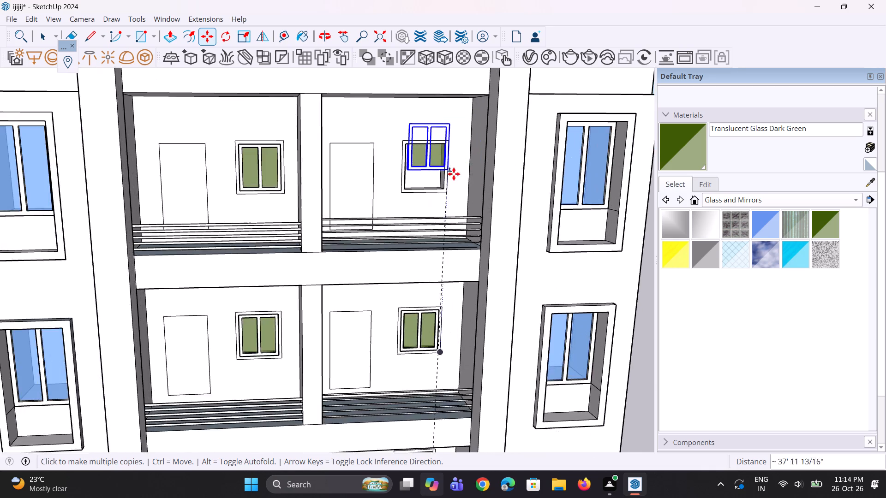
{"action": "scroll", "coordinate": [454, 174], "scroll_direction": "up", "scroll_amount": 5}
{"action": "left_click", "coordinate": [439, 197]}
{"action": "scroll", "coordinate": [422, 307], "scroll_direction": "down", "scroll_amount": 6}
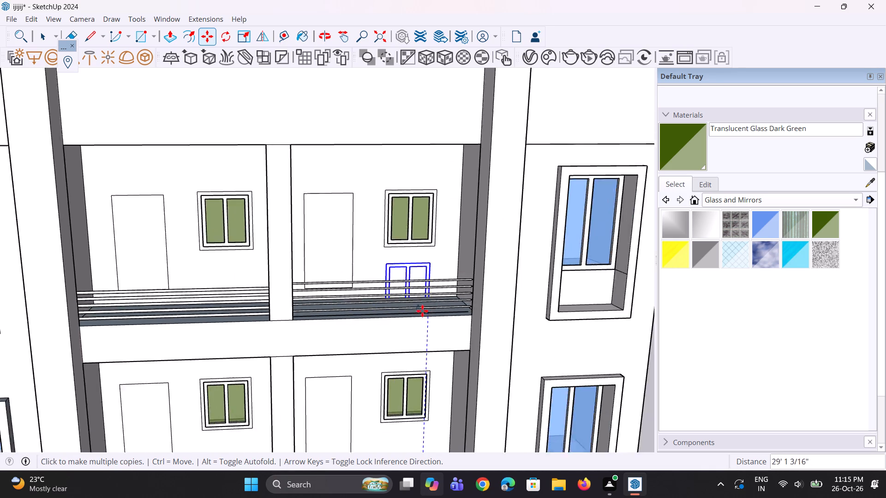
{"action": "scroll", "coordinate": [422, 311], "scroll_direction": "down", "scroll_amount": 7}
{"action": "middle_click_drag", "start_coordinate": [418, 311], "coordinate": [402, 275]}
{"action": "key", "text": "b"}
{"action": "key", "text": "space"}
{"action": "key", "text": "space"}
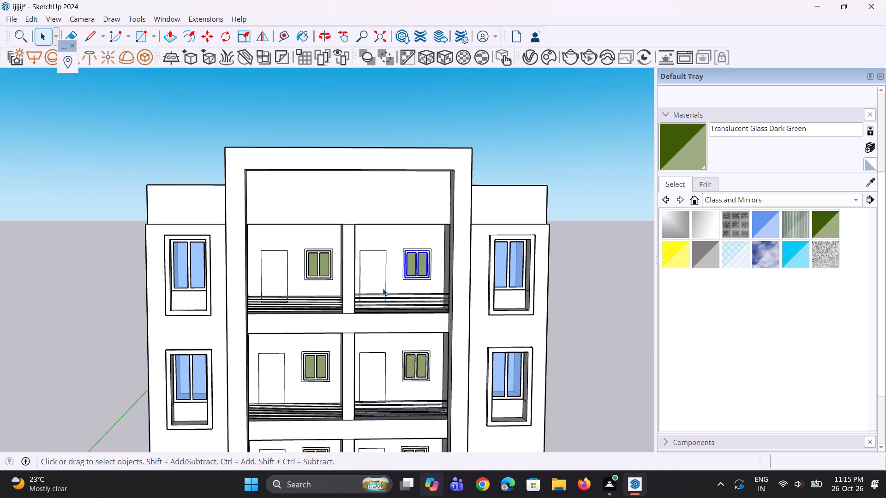
Copy the door face from the top floor's right balcony about 50' sideways, clear of the building.
{"action": "left_click", "coordinate": [371, 271]}
{"action": "scroll", "coordinate": [199, 233], "scroll_direction": "down", "scroll_amount": 9}
{"action": "key", "text": "m"}
{"action": "scroll", "coordinate": [254, 251], "scroll_direction": "up", "scroll_amount": 3}
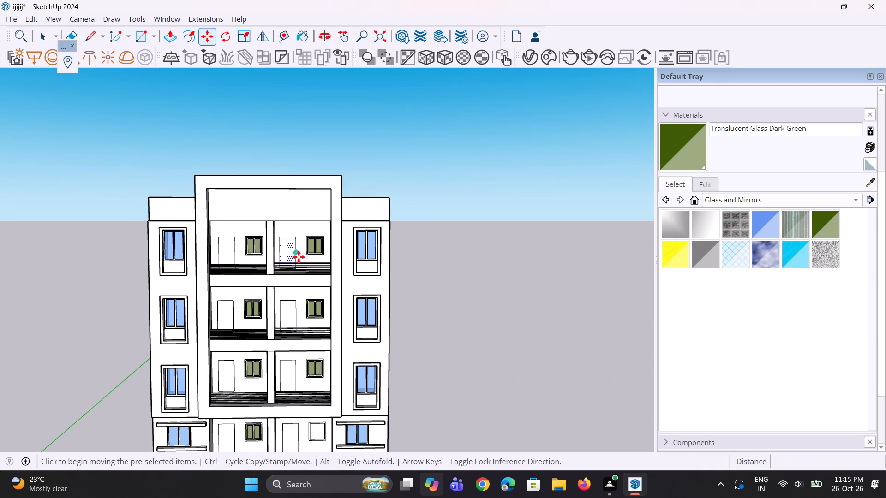
{"action": "left_click", "coordinate": [287, 253]}
{"action": "left_click", "coordinate": [460, 253]}
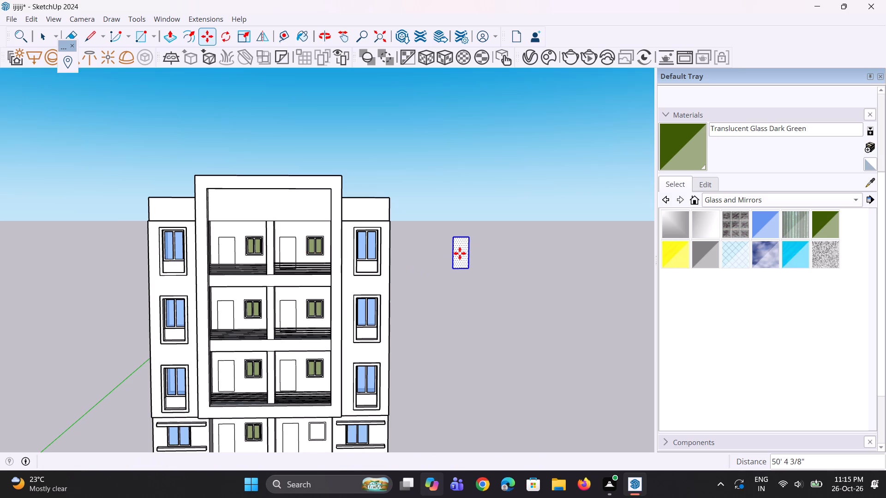
Extrude the copied door face 3" to give it thickness.
{"action": "scroll", "coordinate": [460, 253], "scroll_direction": "up", "scroll_amount": 6}
{"action": "key", "text": "p"}
{"action": "left_click", "coordinate": [463, 254]}
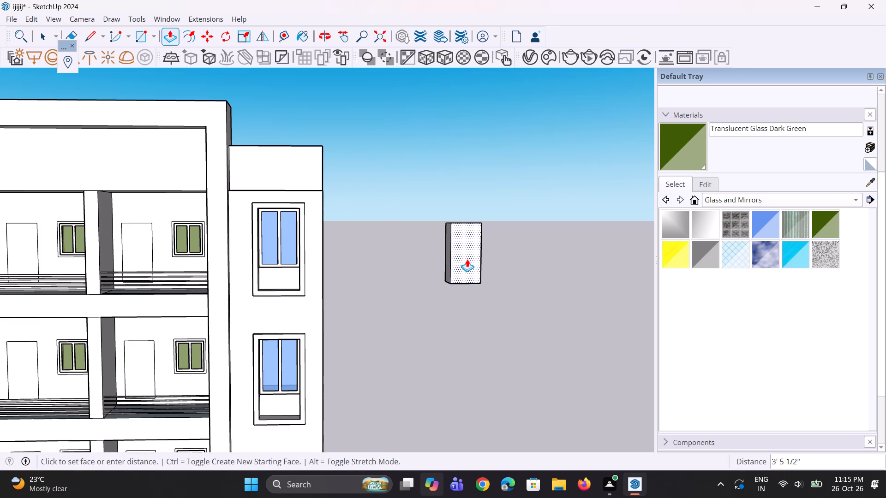
{"action": "key", "text": "4"}
{"action": "key", "text": "BackSpace"}
{"action": "key", "text": "BackSpace"}
{"action": "type", "text": "3\""}
{"action": "key", "text": "Return"}
{"action": "scroll", "coordinate": [466, 255], "scroll_direction": "up", "scroll_amount": 1}
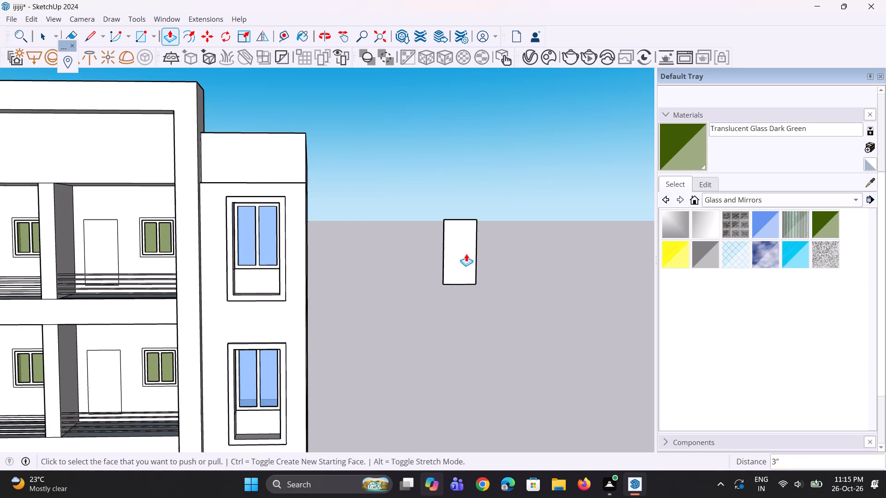
Offset the outline of the door slab's front face inward by about 4" to form a frame border.
{"action": "middle_click_drag", "start_coordinate": [466, 254], "coordinate": [458, 246]}
{"action": "key", "text": "space"}
{"action": "left_click", "coordinate": [456, 245]}
{"action": "scroll", "coordinate": [448, 245], "scroll_direction": "up", "scroll_amount": 6}
{"action": "key", "text": "f"}
{"action": "left_click", "coordinate": [443, 242]}
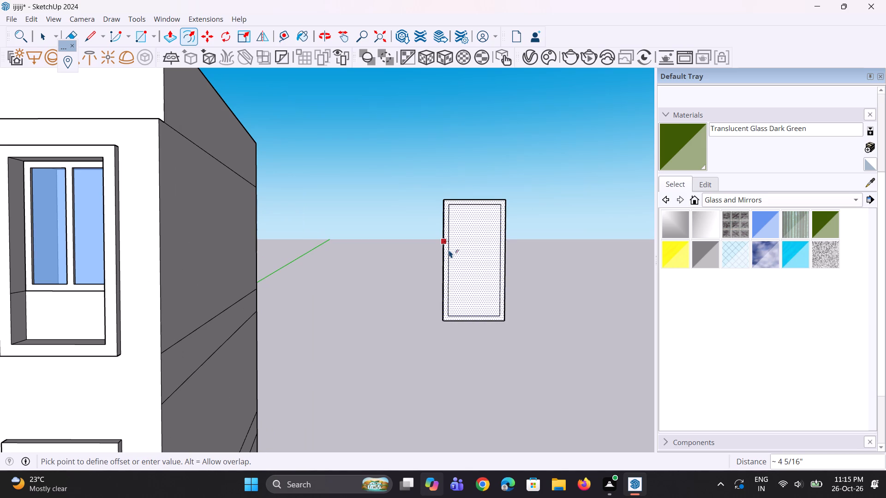
{"action": "left_click", "coordinate": [449, 251]}
{"action": "key", "text": "space"}
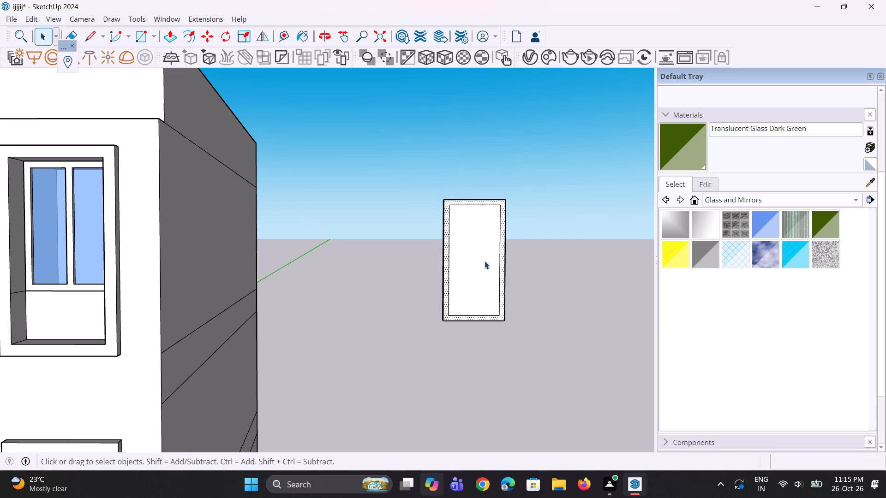
Pull the door's frame border out 3" from the inner panel.
{"action": "scroll", "coordinate": [490, 264], "scroll_direction": "up", "scroll_amount": 4}
{"action": "key", "text": "space"}
{"action": "scroll", "coordinate": [511, 279], "scroll_direction": "up", "scroll_amount": 5}
{"action": "key", "text": "p"}
{"action": "left_click", "coordinate": [507, 282]}
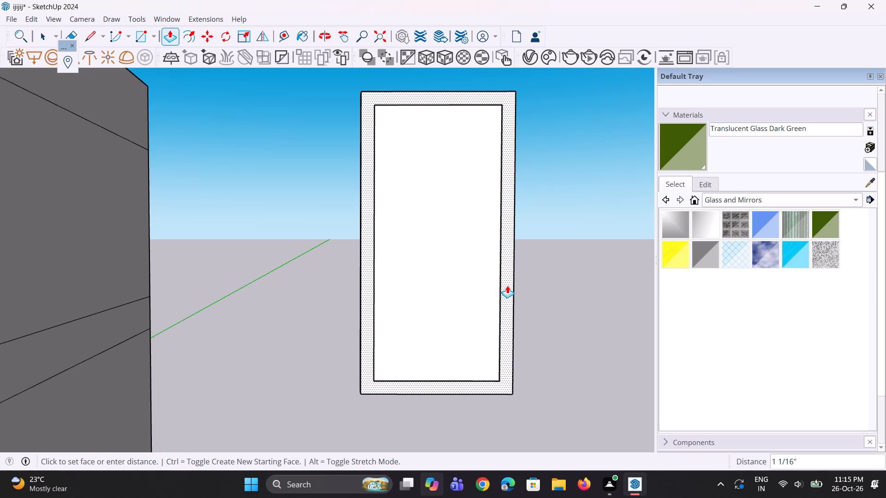
{"action": "type", "text": "3\""}
{"action": "key", "text": "Return"}
Paint the door frame's front face and lower inner edge with Wood Veneer 01 from the Wood materials.
{"action": "middle_click_drag", "start_coordinate": [497, 314], "coordinate": [461, 356]}
{"action": "key", "text": "space"}
{"action": "scroll", "coordinate": [419, 361], "scroll_direction": "up", "scroll_amount": 1}
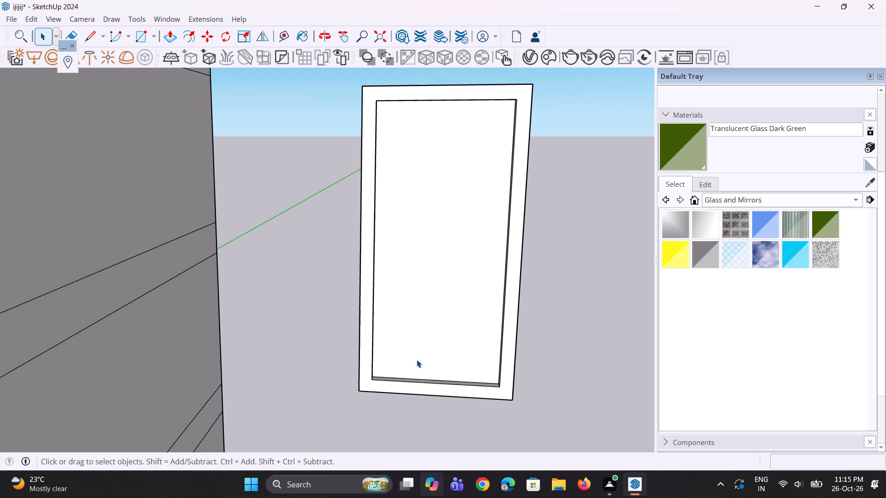
{"action": "scroll", "coordinate": [417, 360], "scroll_direction": "up", "scroll_amount": 1}
{"action": "key", "text": "space"}
{"action": "left_click", "coordinate": [734, 199]}
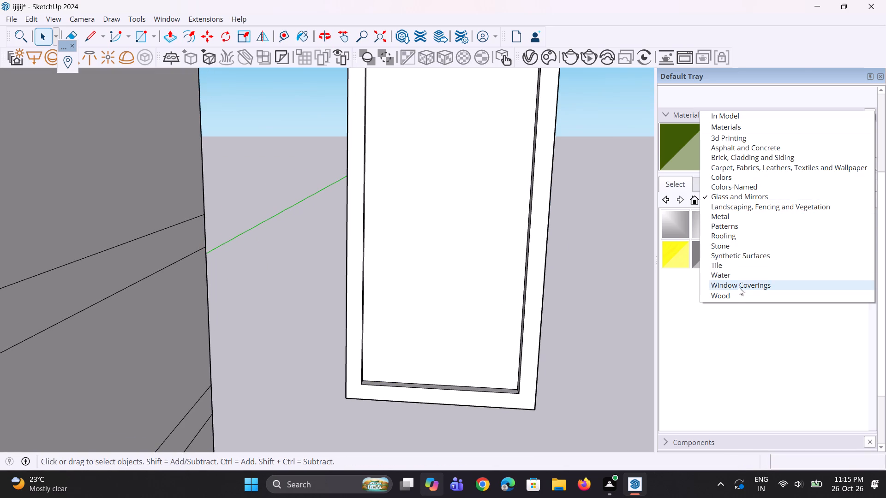
{"action": "left_click", "coordinate": [736, 297]}
{"action": "left_click", "coordinate": [786, 255]}
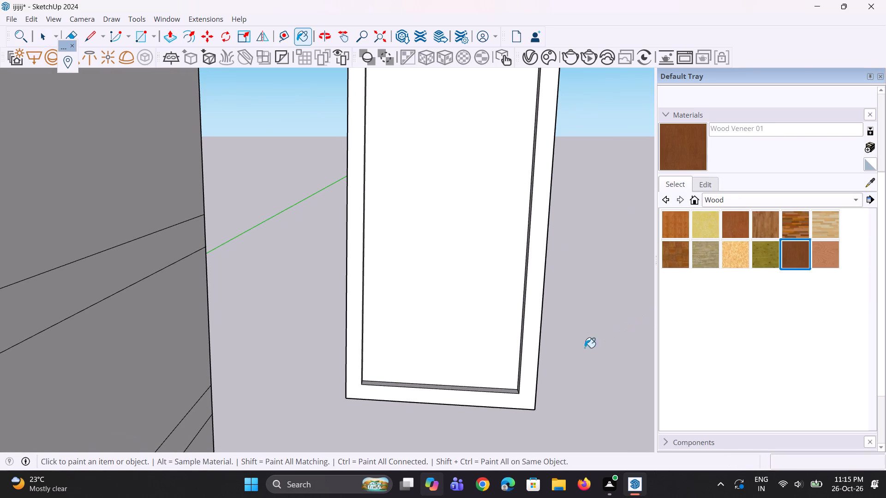
{"action": "left_click", "coordinate": [528, 353]}
{"action": "scroll", "coordinate": [480, 416], "scroll_direction": "up", "scroll_amount": 3}
{"action": "left_click", "coordinate": [506, 262]}
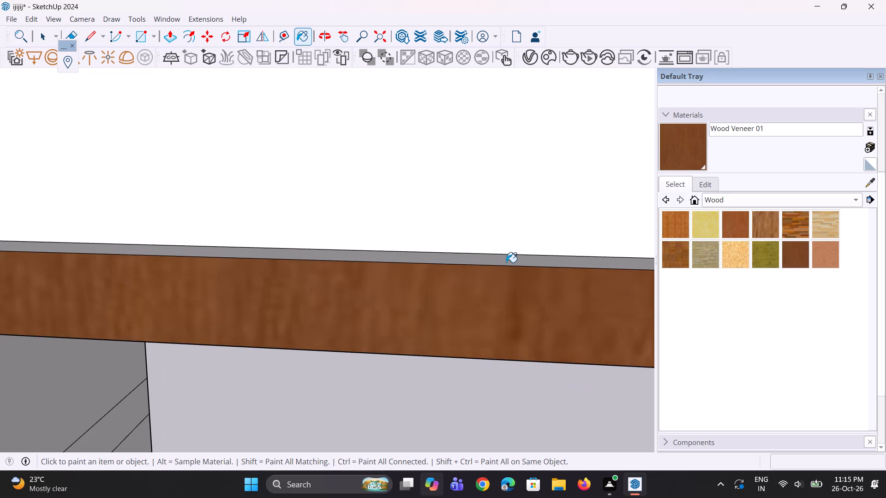
Paint the remaining side and top inner edges of the door frame with Wood Veneer 01.
{"action": "scroll", "coordinate": [415, 344], "scroll_direction": "down", "scroll_amount": 13}
{"action": "middle_click_drag", "start_coordinate": [520, 278], "coordinate": [575, 254]}
{"action": "scroll", "coordinate": [521, 278], "scroll_direction": "up", "scroll_amount": 3}
{"action": "left_click", "coordinate": [495, 275]}
{"action": "middle_click_drag", "start_coordinate": [459, 282], "coordinate": [257, 306]}
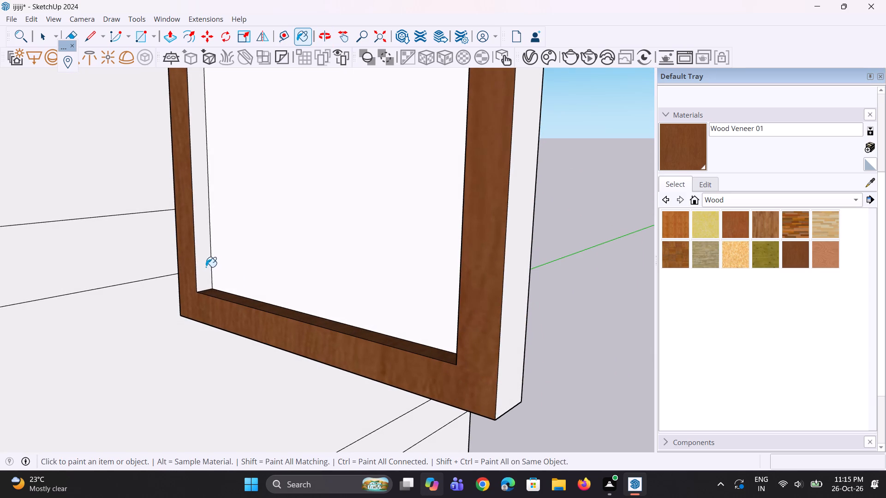
{"action": "left_click", "coordinate": [206, 267]}
{"action": "scroll", "coordinate": [257, 328], "scroll_direction": "down", "scroll_amount": 19}
{"action": "middle_click_drag", "start_coordinate": [274, 244], "coordinate": [382, 107]}
{"action": "scroll", "coordinate": [380, 109], "scroll_direction": "up", "scroll_amount": 1}
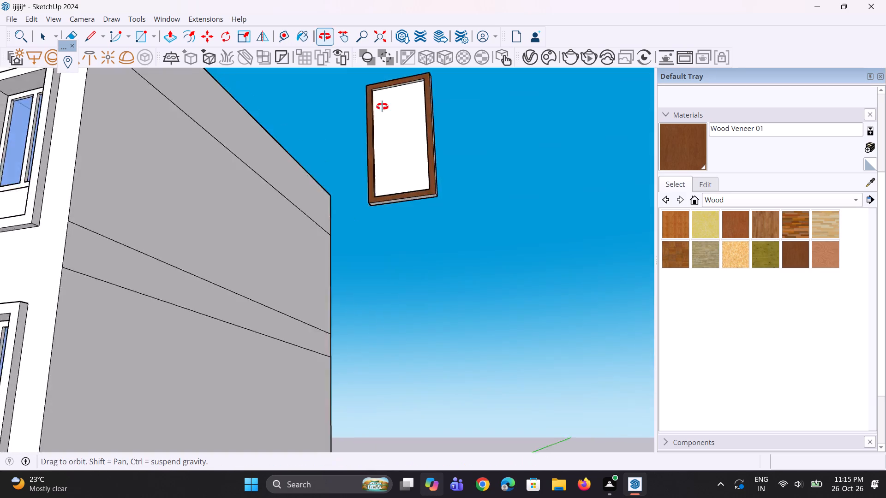
{"action": "middle_click_drag", "start_coordinate": [382, 107], "coordinate": [390, 99]}
{"action": "scroll", "coordinate": [334, 247], "scroll_direction": "down", "scroll_amount": 6}
{"action": "scroll", "coordinate": [377, 106], "scroll_direction": "up", "scroll_amount": 13}
{"action": "middle_click_drag", "start_coordinate": [370, 202], "coordinate": [373, 197]}
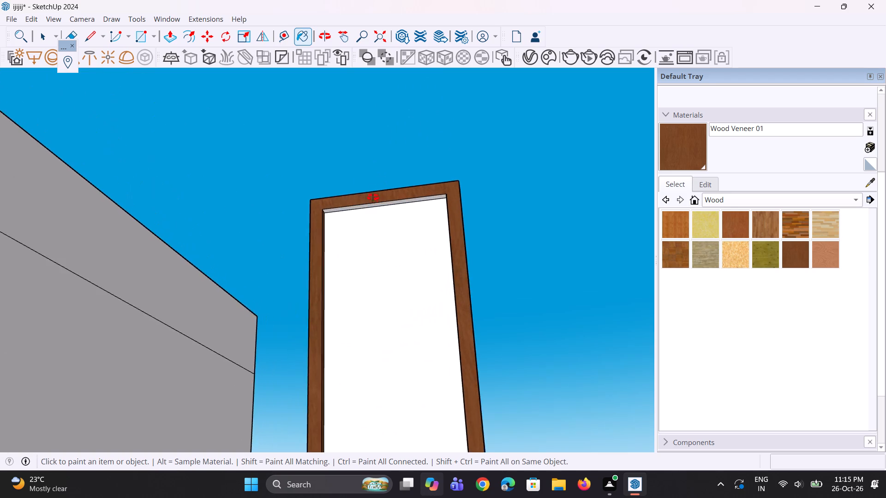
{"action": "middle_click_drag", "start_coordinate": [373, 197], "coordinate": [382, 183]}
{"action": "scroll", "coordinate": [383, 204], "scroll_direction": "up", "scroll_amount": 4}
{"action": "left_click", "coordinate": [391, 203]}
Paint the outer side, bottom and top faces of the door frame with Wood Veneer 01.
{"action": "scroll", "coordinate": [383, 173], "scroll_direction": "down", "scroll_amount": 6}
{"action": "scroll", "coordinate": [401, 215], "scroll_direction": "up", "scroll_amount": 1}
{"action": "middle_click_drag", "start_coordinate": [415, 217], "coordinate": [508, 223]}
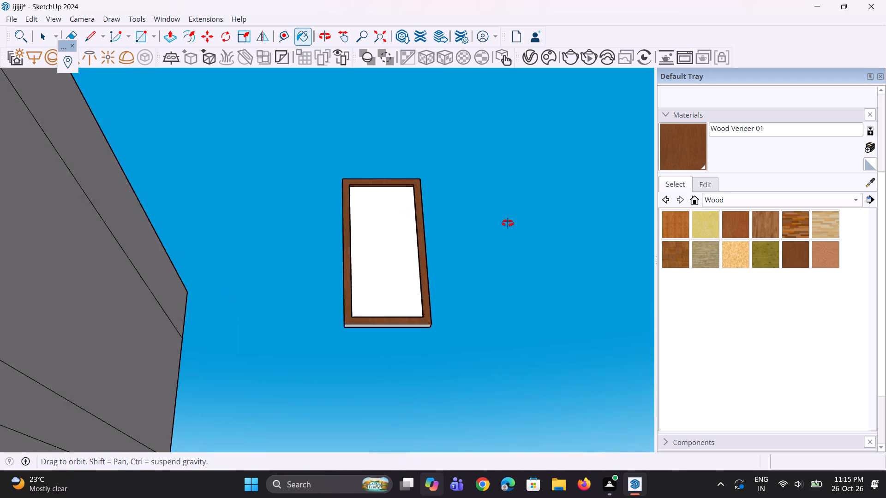
{"action": "middle_click_drag", "start_coordinate": [508, 223], "coordinate": [530, 221]}
{"action": "scroll", "coordinate": [530, 221], "scroll_direction": "up", "scroll_amount": 1}
{"action": "scroll", "coordinate": [301, 308], "scroll_direction": "up", "scroll_amount": 6}
{"action": "left_click", "coordinate": [347, 308]}
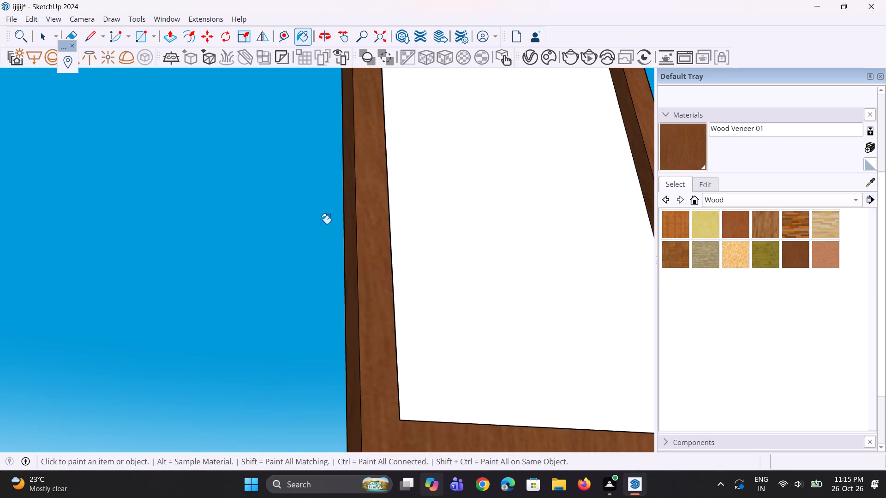
{"action": "scroll", "coordinate": [319, 217], "scroll_direction": "down", "scroll_amount": 5}
{"action": "middle_click_drag", "start_coordinate": [342, 314], "coordinate": [375, 263]}
{"action": "scroll", "coordinate": [371, 273], "scroll_direction": "up", "scroll_amount": 1}
{"action": "left_click", "coordinate": [374, 271]}
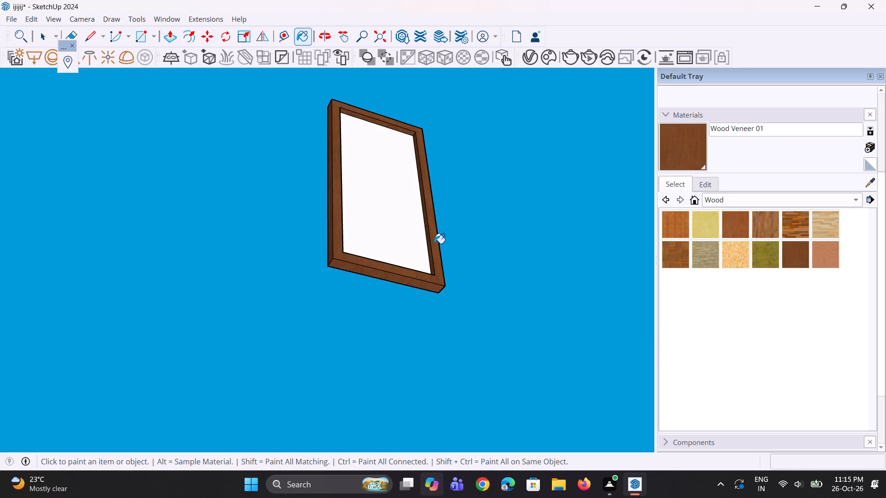
{"action": "middle_click_drag", "start_coordinate": [430, 242], "coordinate": [167, 263]}
{"action": "scroll", "coordinate": [277, 213], "scroll_direction": "up", "scroll_amount": 2}
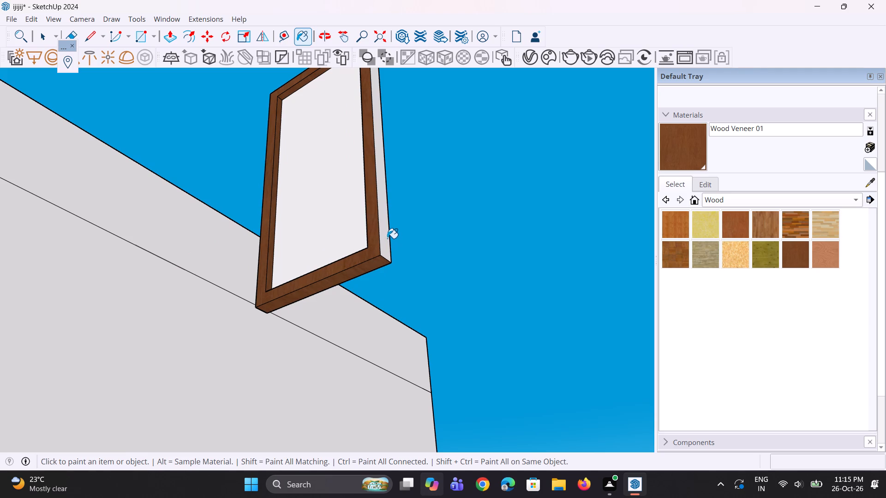
{"action": "left_click", "coordinate": [387, 238]}
{"action": "scroll", "coordinate": [395, 277], "scroll_direction": "down", "scroll_amount": 6}
{"action": "middle_click_drag", "start_coordinate": [364, 191], "coordinate": [405, 378]}
{"action": "scroll", "coordinate": [381, 333], "scroll_direction": "up", "scroll_amount": 1}
{"action": "scroll", "coordinate": [415, 370], "scroll_direction": "up", "scroll_amount": 3}
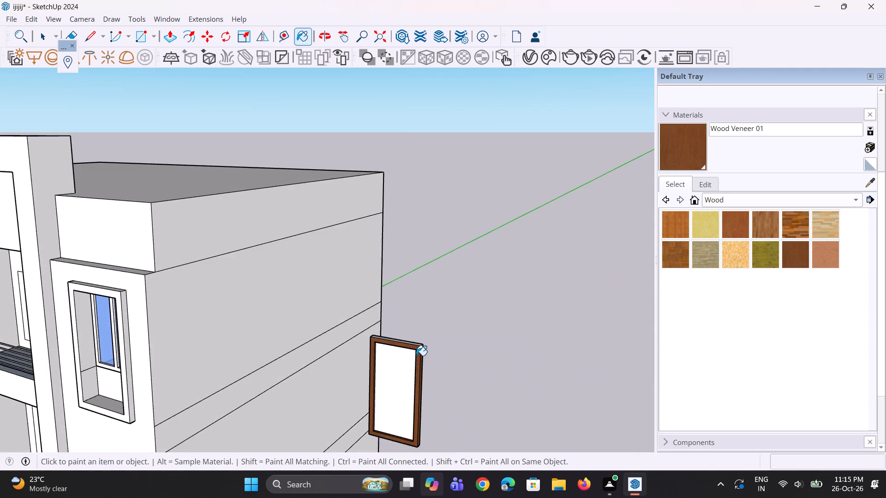
{"action": "scroll", "coordinate": [416, 356], "scroll_direction": "up", "scroll_amount": 8}
{"action": "left_click", "coordinate": [416, 340]}
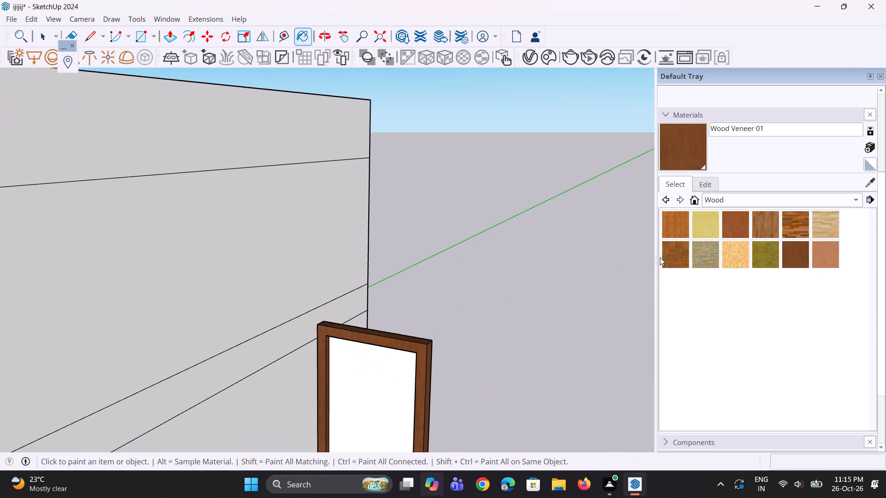
Paint the door panel inside the frame with Wood Bamboo.
{"action": "left_click", "coordinate": [679, 228]}
{"action": "left_click", "coordinate": [387, 390]}
{"action": "scroll", "coordinate": [413, 302], "scroll_direction": "down", "scroll_amount": 6}
{"action": "middle_click_drag", "start_coordinate": [387, 345], "coordinate": [85, 342]}
{"action": "scroll", "coordinate": [271, 365], "scroll_direction": "up", "scroll_amount": 1}
{"action": "left_click", "coordinate": [169, 317]}
{"action": "middle_click_drag", "start_coordinate": [102, 322], "coordinate": [530, 347]}
{"action": "scroll", "coordinate": [499, 345], "scroll_direction": "down", "scroll_amount": 5}
{"action": "middle_click_drag", "start_coordinate": [537, 318], "coordinate": [528, 257]}
{"action": "scroll", "coordinate": [533, 268], "scroll_direction": "up", "scroll_amount": 5}
{"action": "key", "text": "space"}
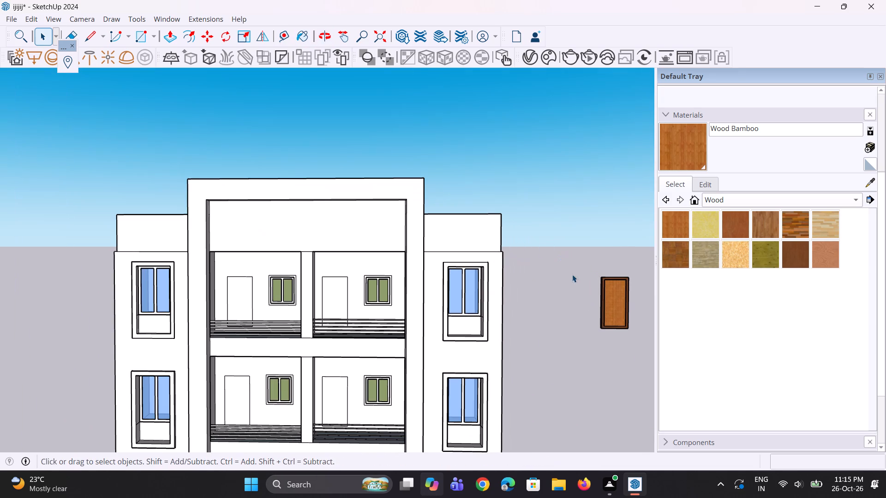
Select the whole wooden door and make it a group.
{"action": "scroll", "coordinate": [572, 274], "scroll_direction": "up", "scroll_amount": 1}
{"action": "key", "text": "space"}
{"action": "left_click_drag", "start_coordinate": [573, 252], "coordinate": [666, 367]}
{"action": "right_click", "coordinate": [605, 307]}
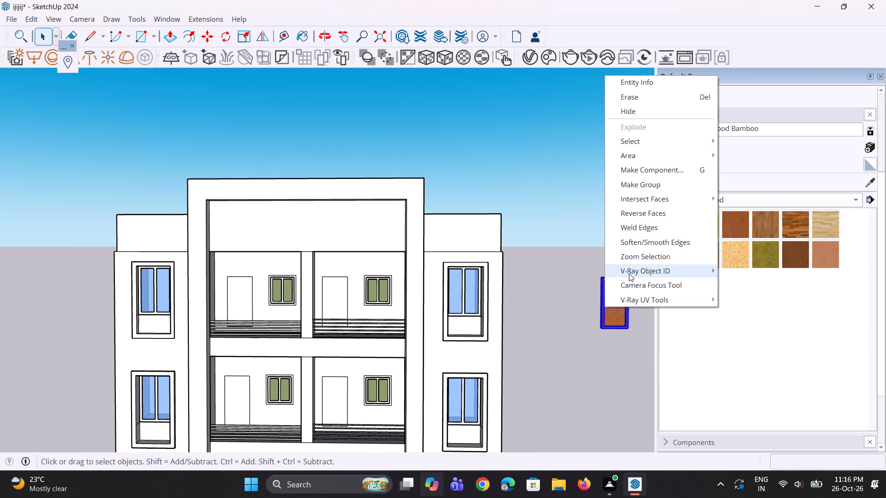
{"action": "left_click", "coordinate": [635, 182]}
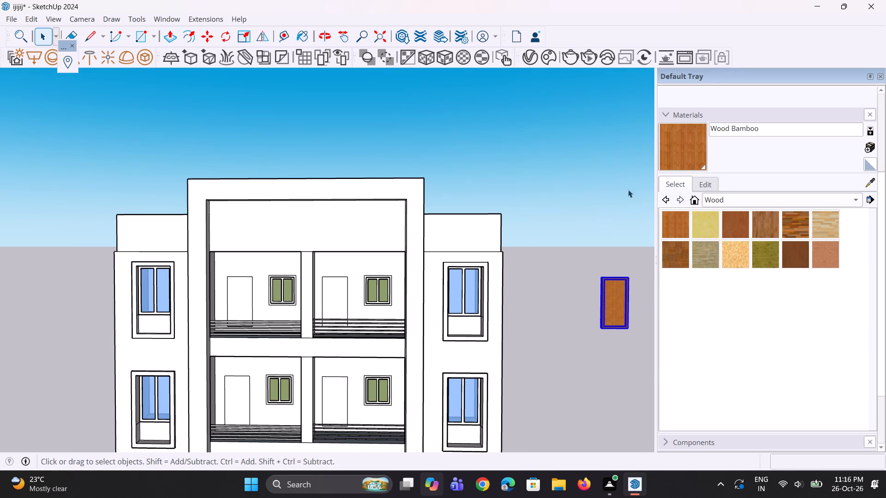
Push the left and right balcony door faces on the two topmost floors in by 4' 8".
{"action": "scroll", "coordinate": [448, 277], "scroll_direction": "down", "scroll_amount": 4}
{"action": "middle_click_drag", "start_coordinate": [434, 281], "coordinate": [407, 323]}
{"action": "scroll", "coordinate": [360, 333], "scroll_direction": "up", "scroll_amount": 6}
{"action": "key", "text": "space"}
{"action": "key", "text": "space"}
{"action": "key", "text": "p"}
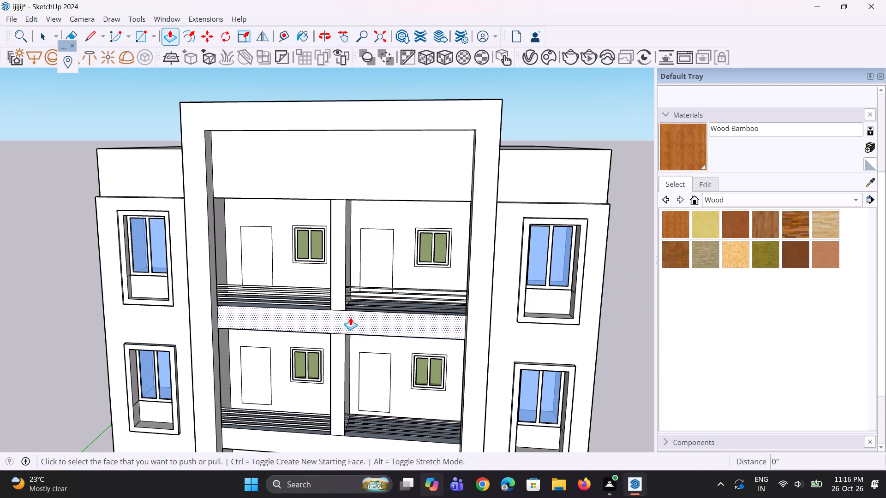
{"action": "left_click", "coordinate": [372, 275]}
{"action": "left_click", "coordinate": [374, 268]}
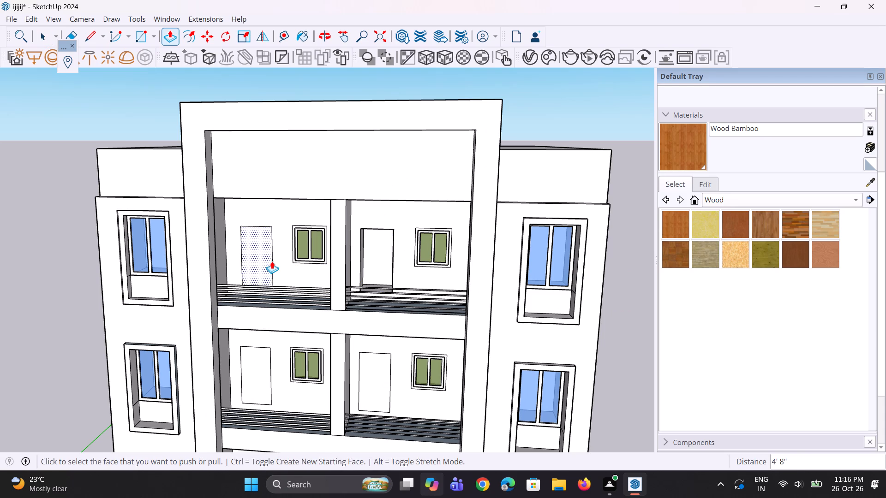
{"action": "double_click", "coordinate": [271, 261]}
{"action": "double_click", "coordinate": [257, 345]}
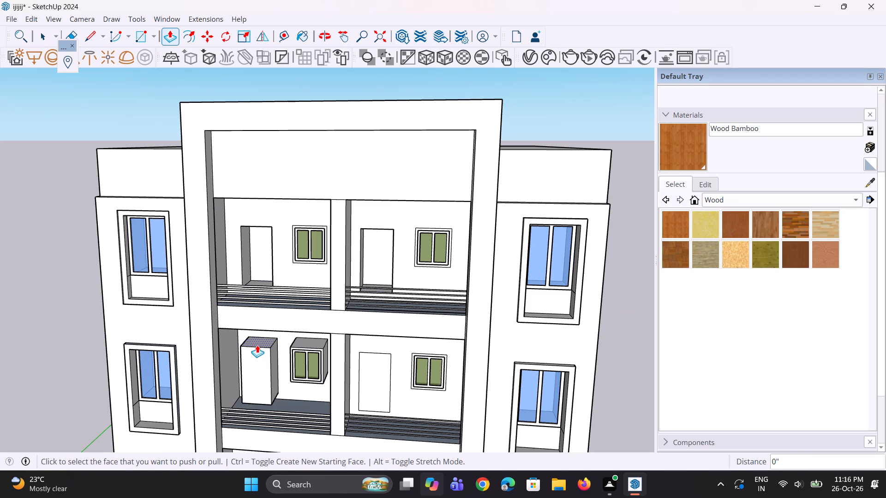
{"action": "key", "text": "ctrl+z"}
{"action": "double_click", "coordinate": [260, 363]}
{"action": "double_click", "coordinate": [378, 383]}
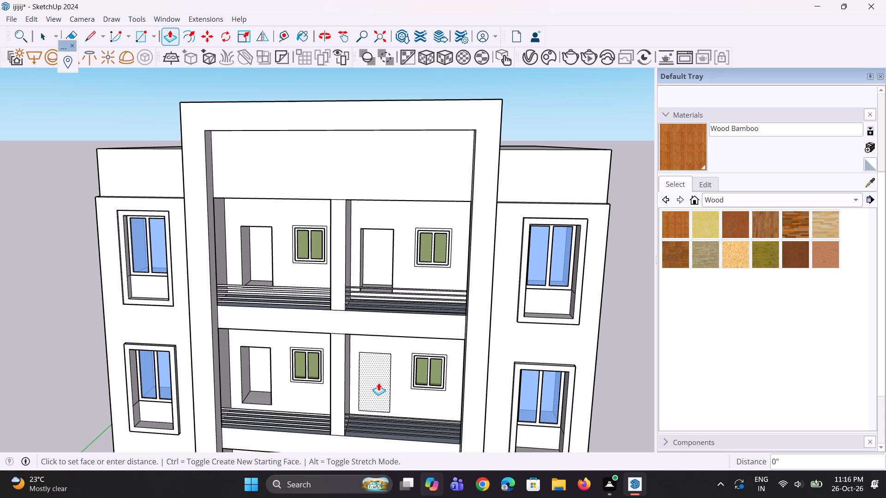
{"action": "scroll", "coordinate": [319, 204], "scroll_direction": "down", "scroll_amount": 7}
{"action": "scroll", "coordinate": [299, 336], "scroll_direction": "up", "scroll_amount": 7}
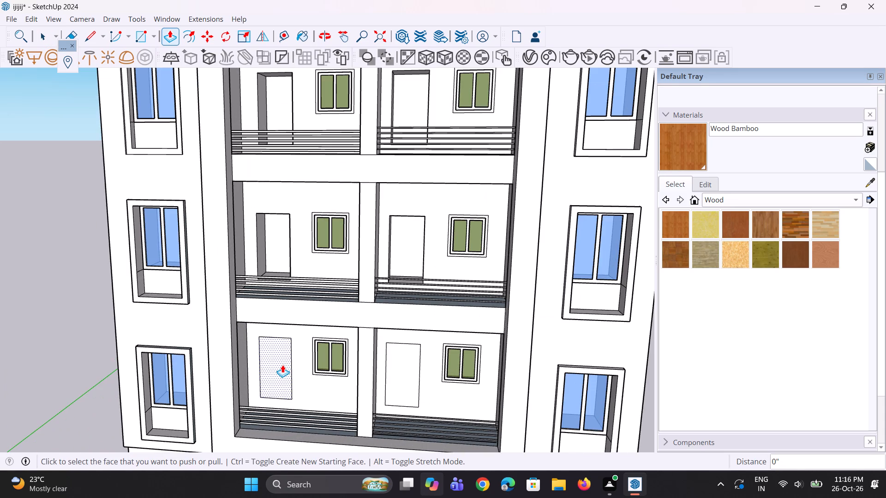
Push the left and right balcony door faces on the two lowest balcony floors in by the same depth as the floors above.
{"action": "double_click", "coordinate": [282, 365]}
{"action": "double_click", "coordinate": [403, 368]}
{"action": "scroll", "coordinate": [270, 182], "scroll_direction": "down", "scroll_amount": 4}
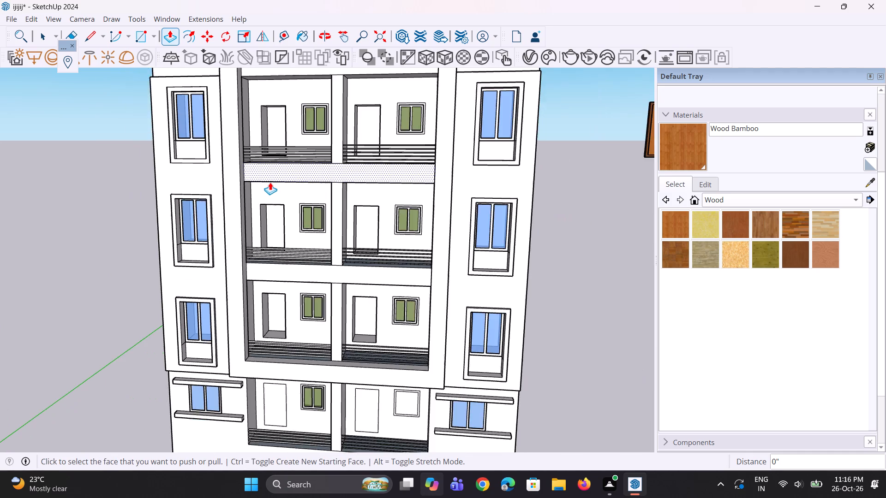
{"action": "scroll", "coordinate": [269, 181], "scroll_direction": "down", "scroll_amount": 6}
{"action": "scroll", "coordinate": [275, 254], "scroll_direction": "up", "scroll_amount": 10}
{"action": "double_click", "coordinate": [271, 350]}
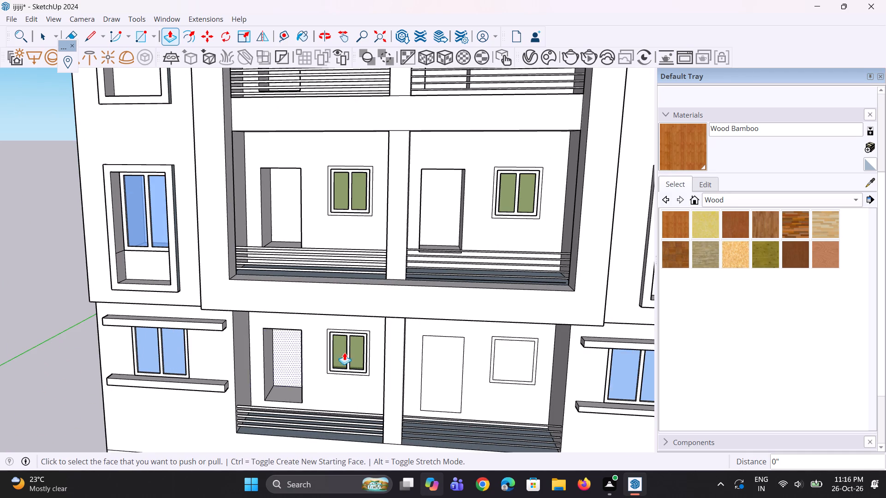
{"action": "double_click", "coordinate": [437, 377]}
{"action": "scroll", "coordinate": [223, 373], "scroll_direction": "down", "scroll_amount": 7}
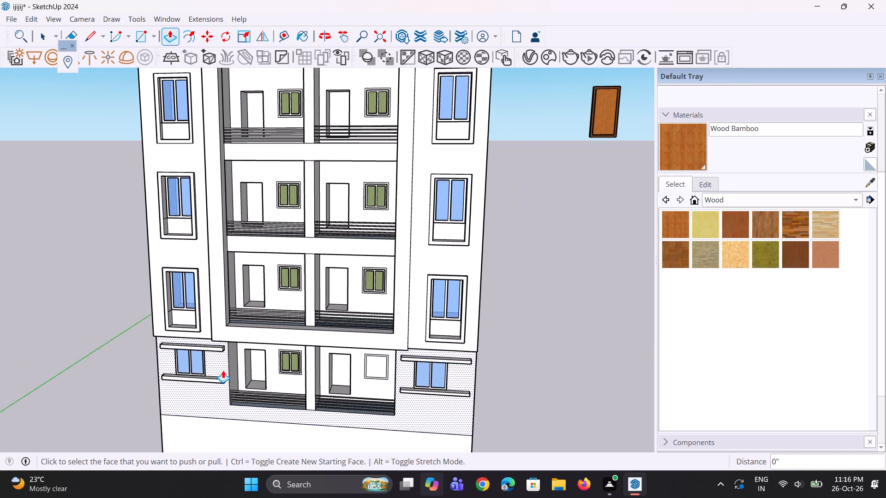
{"action": "middle_click_drag", "start_coordinate": [223, 369], "coordinate": [228, 358]}
{"action": "key", "text": "space"}
{"action": "key", "text": "space"}
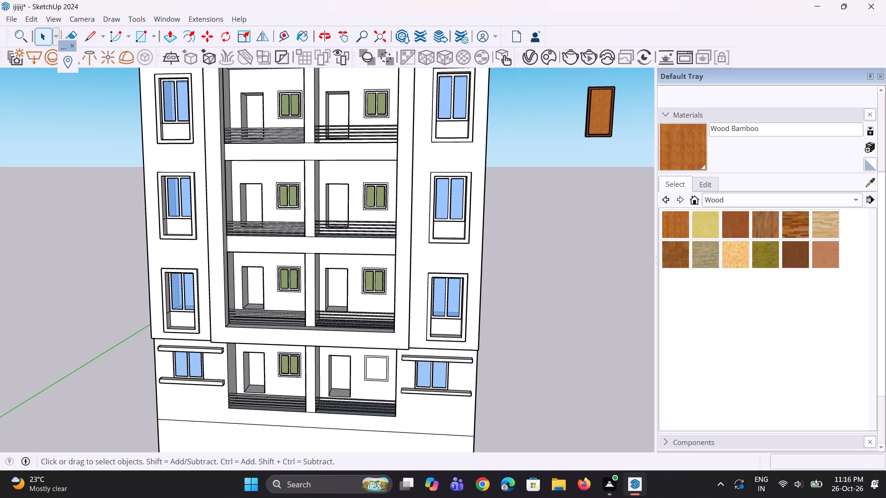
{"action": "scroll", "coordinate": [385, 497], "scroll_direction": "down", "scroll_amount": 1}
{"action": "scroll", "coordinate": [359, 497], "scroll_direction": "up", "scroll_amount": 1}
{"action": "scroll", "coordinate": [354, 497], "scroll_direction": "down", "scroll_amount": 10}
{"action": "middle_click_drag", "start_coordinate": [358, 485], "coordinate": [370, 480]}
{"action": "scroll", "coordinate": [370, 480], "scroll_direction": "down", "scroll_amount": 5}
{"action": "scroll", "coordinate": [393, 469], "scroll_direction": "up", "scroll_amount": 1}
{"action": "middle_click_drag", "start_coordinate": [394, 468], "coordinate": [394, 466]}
Move the grouped wooden door by its bottom corner into the right balcony's door opening on the topmost floor.
{"action": "middle_click_drag", "start_coordinate": [394, 466], "coordinate": [395, 400]}
{"action": "scroll", "coordinate": [389, 393], "scroll_direction": "down", "scroll_amount": 4}
{"action": "middle_click_drag", "start_coordinate": [387, 397], "coordinate": [375, 344]}
{"action": "scroll", "coordinate": [382, 374], "scroll_direction": "up", "scroll_amount": 1}
{"action": "scroll", "coordinate": [467, 291], "scroll_direction": "up", "scroll_amount": 4}
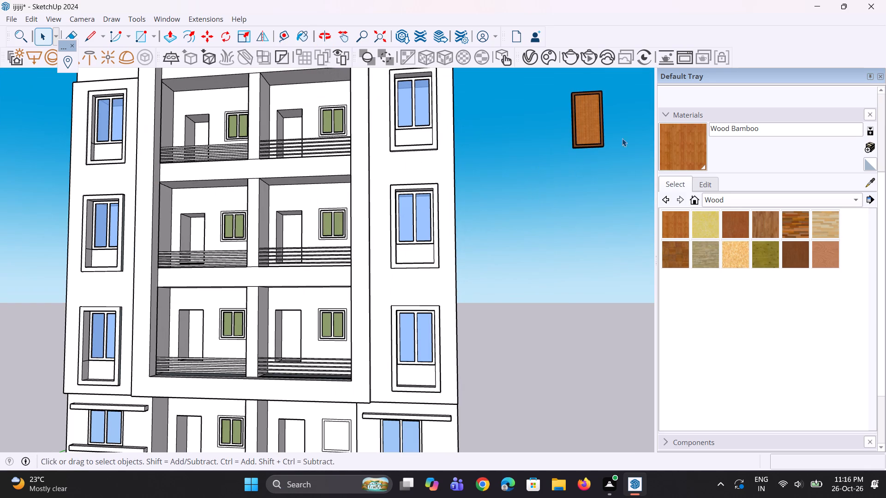
{"action": "left_click_drag", "start_coordinate": [589, 130], "coordinate": [593, 136]}
{"action": "scroll", "coordinate": [607, 155], "scroll_direction": "up", "scroll_amount": 2}
{"action": "middle_click_drag", "start_coordinate": [575, 160], "coordinate": [595, 246]}
{"action": "left_click", "coordinate": [602, 143]}
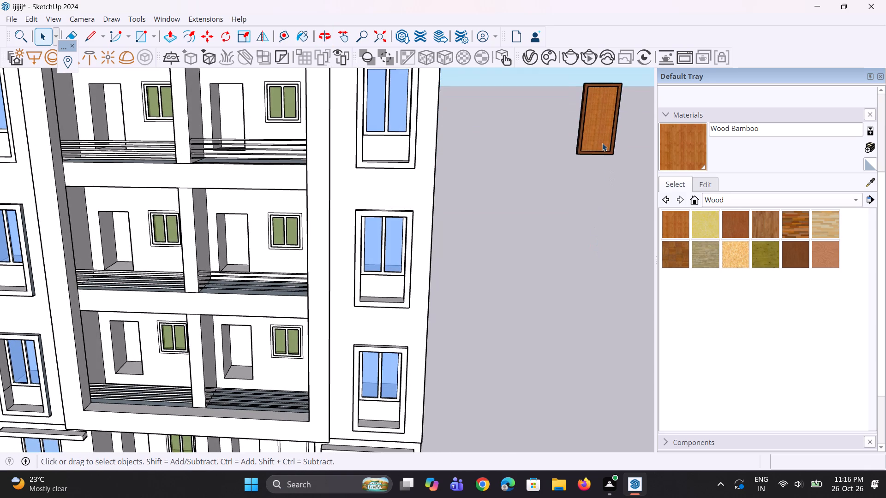
{"action": "scroll", "coordinate": [580, 164], "scroll_direction": "down", "scroll_amount": 4}
{"action": "key", "text": "m"}
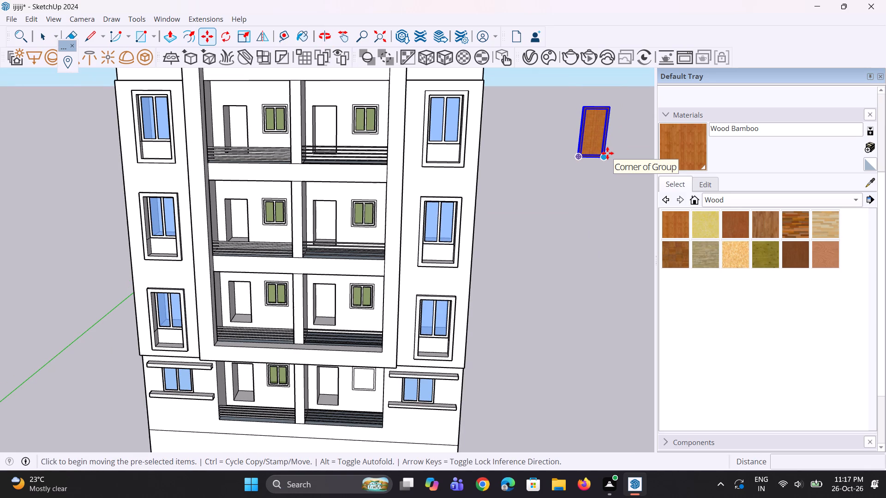
{"action": "left_click", "coordinate": [607, 153]}
{"action": "scroll", "coordinate": [611, 176], "scroll_direction": "down", "scroll_amount": 3}
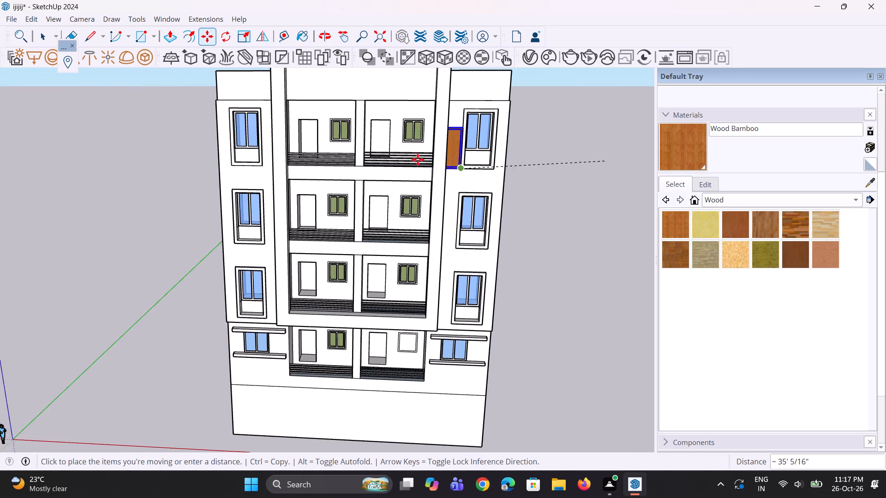
{"action": "scroll", "coordinate": [413, 159], "scroll_direction": "up", "scroll_amount": 6}
{"action": "middle_click_drag", "start_coordinate": [377, 161], "coordinate": [377, 191]}
{"action": "scroll", "coordinate": [375, 179], "scroll_direction": "up", "scroll_amount": 6}
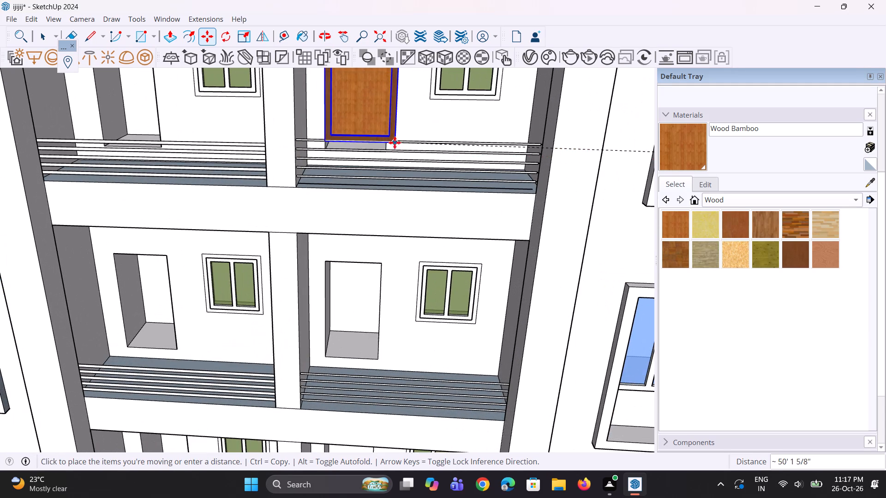
{"action": "scroll", "coordinate": [384, 148], "scroll_direction": "up", "scroll_amount": 4}
{"action": "middle_click_drag", "start_coordinate": [388, 164], "coordinate": [394, 213]}
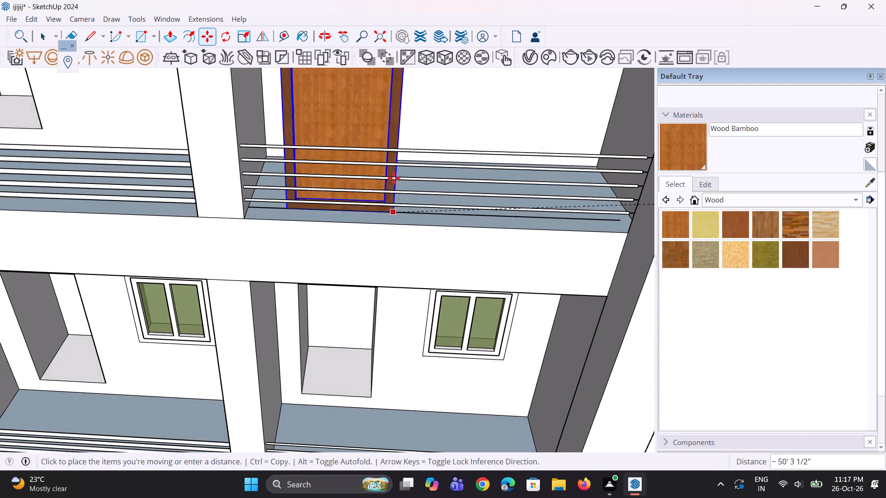
{"action": "scroll", "coordinate": [396, 134], "scroll_direction": "up", "scroll_amount": 3}
{"action": "left_click", "coordinate": [381, 136]}
Copy the wooden door from its bottom corner into the left balcony's door opening on the topmost floor.
{"action": "scroll", "coordinate": [396, 178], "scroll_direction": "down", "scroll_amount": 6}
{"action": "scroll", "coordinate": [407, 177], "scroll_direction": "up", "scroll_amount": 1}
{"action": "middle_click_drag", "start_coordinate": [407, 176], "coordinate": [403, 168]}
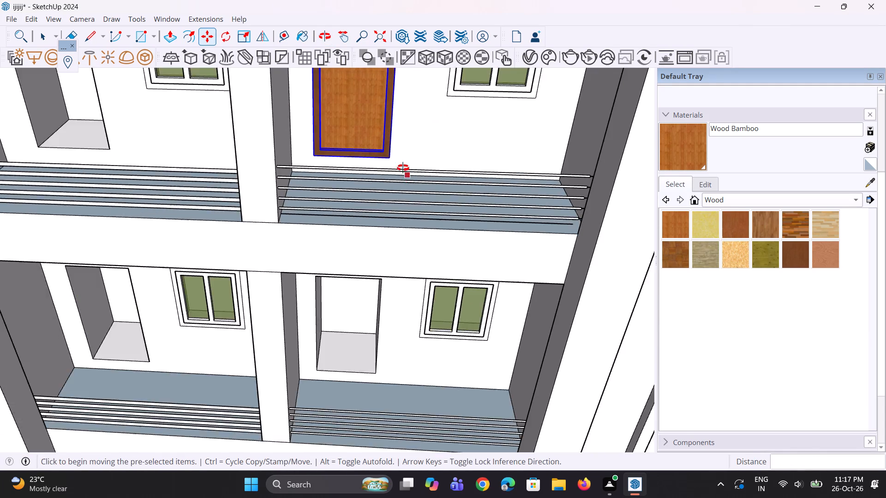
{"action": "middle_click_drag", "start_coordinate": [403, 168], "coordinate": [394, 128]}
{"action": "scroll", "coordinate": [417, 162], "scroll_direction": "down", "scroll_amount": 13}
{"action": "middle_click_drag", "start_coordinate": [410, 127], "coordinate": [400, 110]}
{"action": "scroll", "coordinate": [393, 138], "scroll_direction": "up", "scroll_amount": 3}
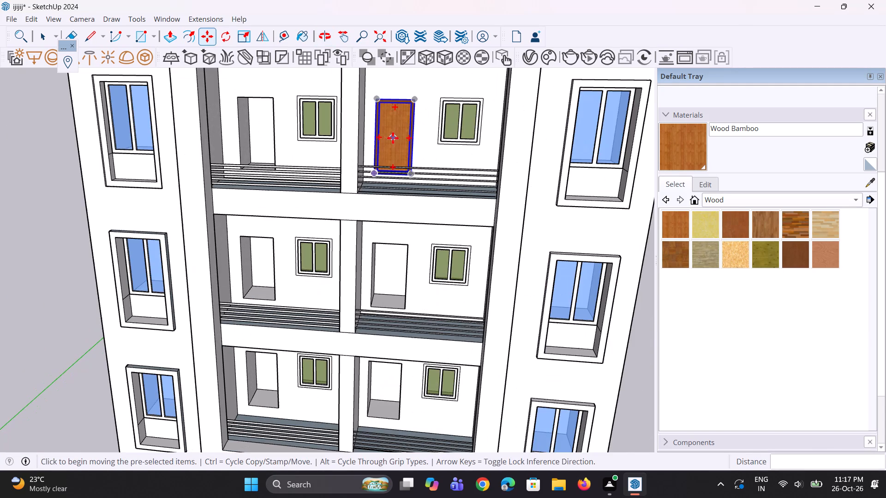
{"action": "key", "text": "m"}
{"action": "scroll", "coordinate": [405, 167], "scroll_direction": "up", "scroll_amount": 1}
{"action": "middle_click_drag", "start_coordinate": [408, 169], "coordinate": [414, 192]}
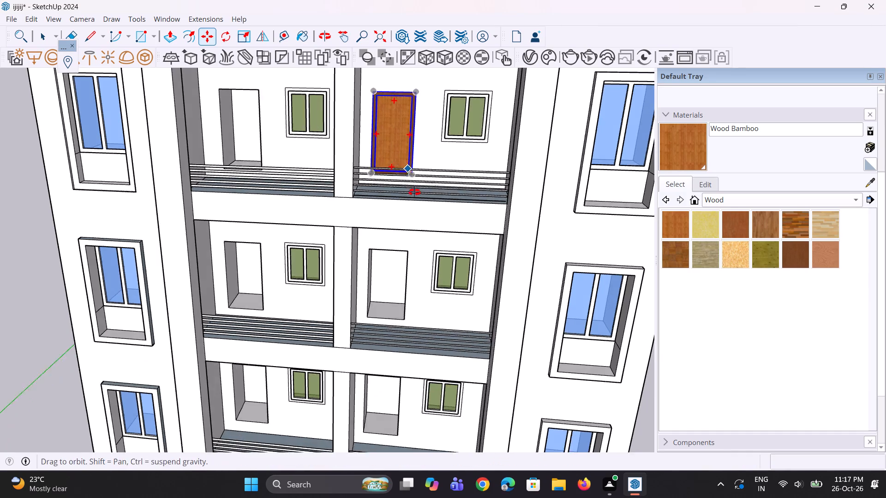
{"action": "middle_click_drag", "start_coordinate": [414, 192], "coordinate": [415, 204]}
{"action": "scroll", "coordinate": [418, 168], "scroll_direction": "up", "scroll_amount": 3}
{"action": "middle_click_drag", "start_coordinate": [401, 191], "coordinate": [403, 210]}
{"action": "left_click", "coordinate": [414, 181]}
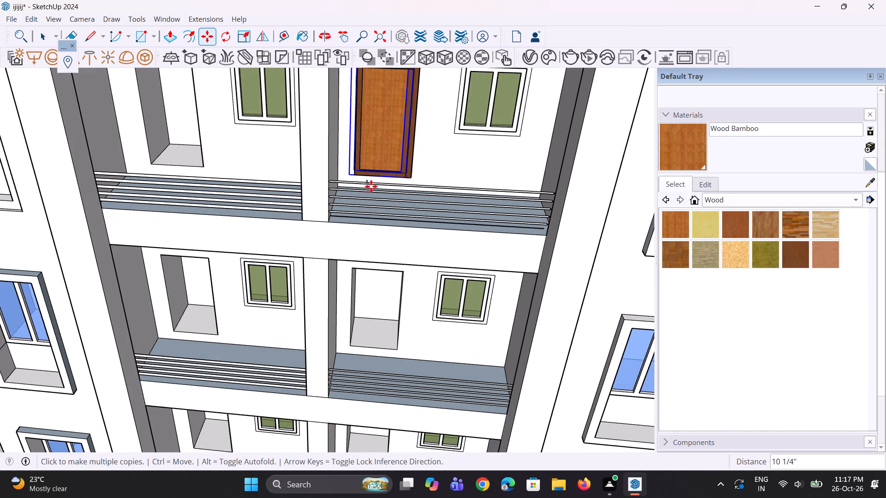
{"action": "left_click", "coordinate": [202, 167]}
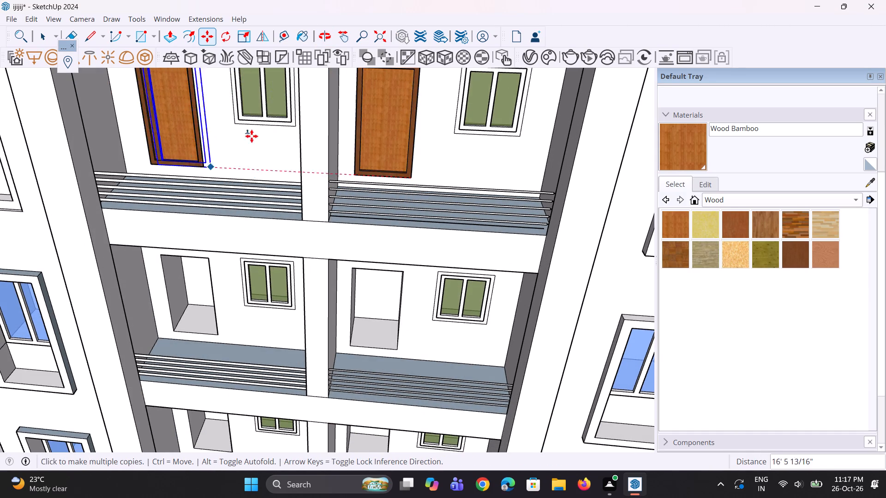
Place copies of the wooden door in the right and left balcony door openings on the second floor from the top.
{"action": "scroll", "coordinate": [264, 115], "scroll_direction": "down", "scroll_amount": 8}
{"action": "scroll", "coordinate": [352, 254], "scroll_direction": "up", "scroll_amount": 12}
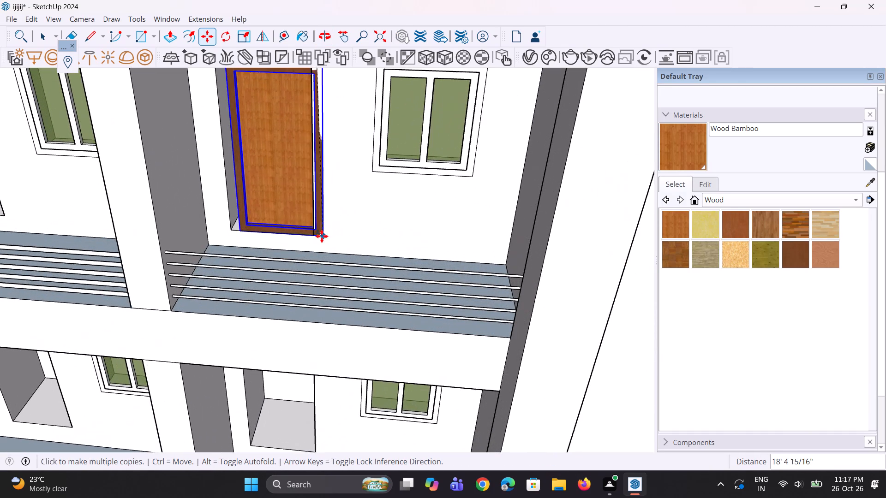
{"action": "left_click", "coordinate": [314, 237]}
{"action": "scroll", "coordinate": [415, 247], "scroll_direction": "down", "scroll_amount": 8}
{"action": "scroll", "coordinate": [261, 258], "scroll_direction": "up", "scroll_amount": 6}
{"action": "left_click", "coordinate": [198, 213]}
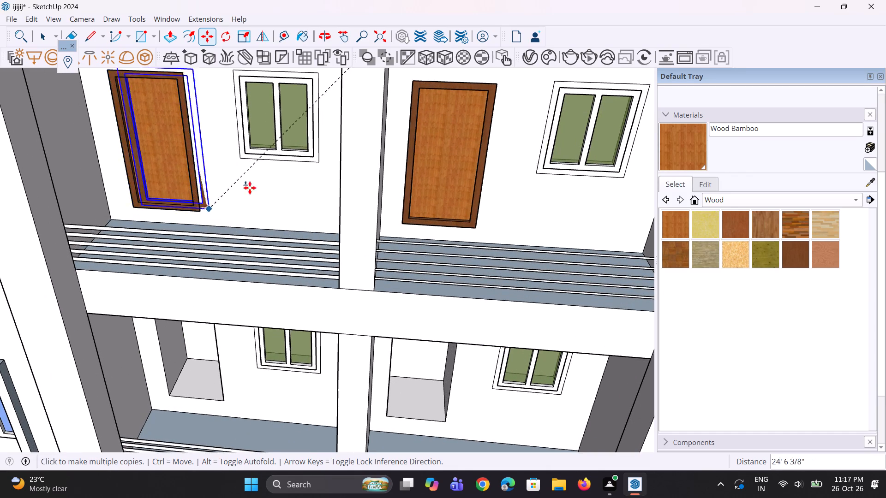
Place copies of the wooden door in the right and left balcony door openings on the third floor from the top.
{"action": "scroll", "coordinate": [274, 166], "scroll_direction": "down", "scroll_amount": 11}
{"action": "scroll", "coordinate": [353, 309], "scroll_direction": "up", "scroll_amount": 10}
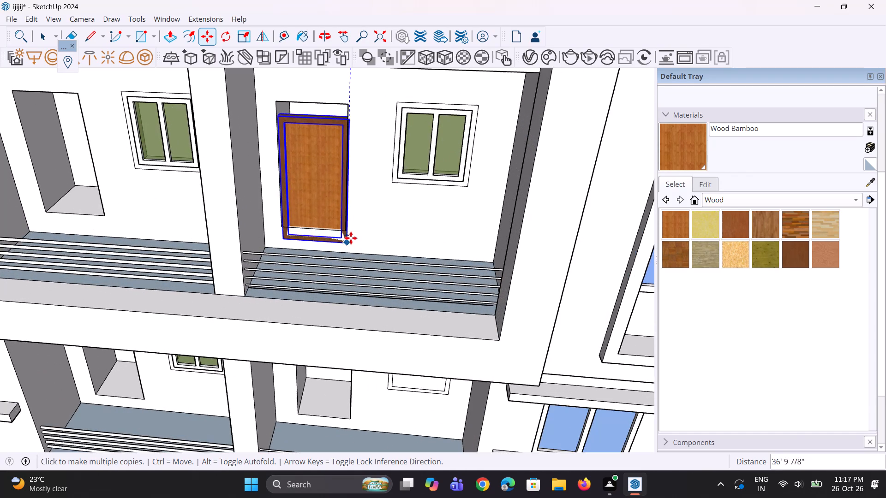
{"action": "left_click", "coordinate": [347, 231]}
{"action": "scroll", "coordinate": [121, 284], "scroll_direction": "up", "scroll_amount": 2}
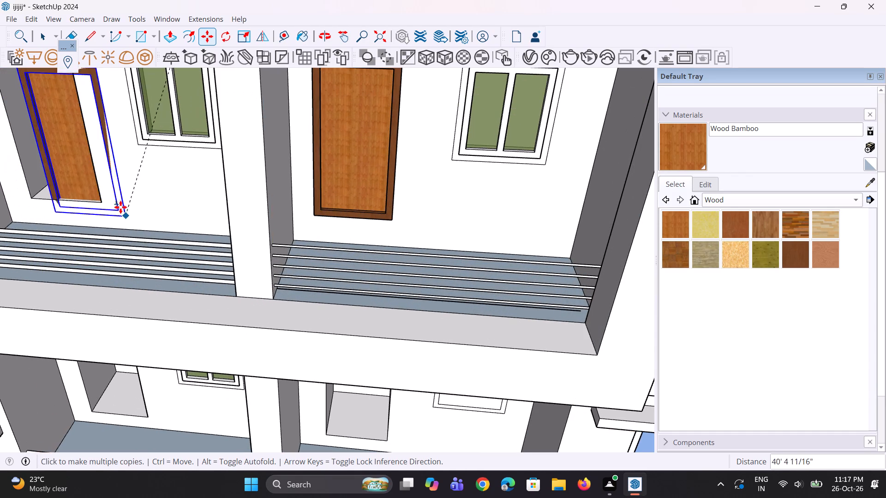
{"action": "left_click", "coordinate": [99, 202]}
Place copies of the wooden door in the right and left door openings on the lowest balcony floor and end the copying.
{"action": "scroll", "coordinate": [319, 150], "scroll_direction": "down", "scroll_amount": 4}
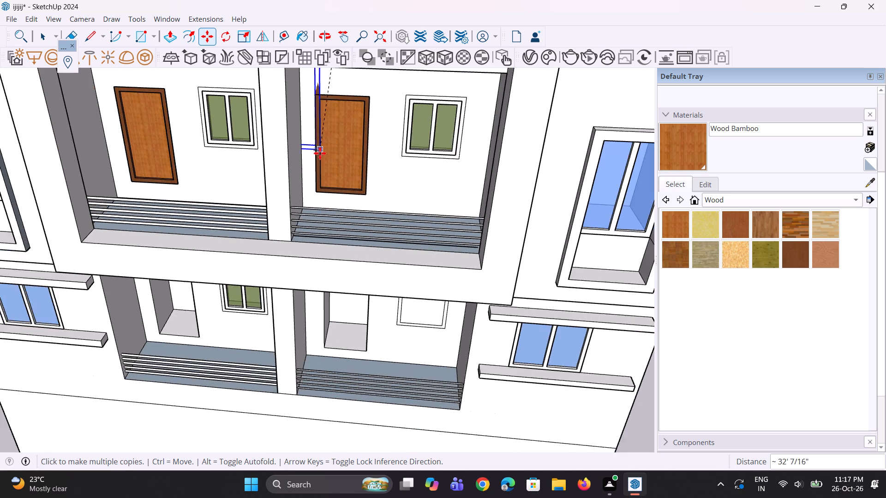
{"action": "scroll", "coordinate": [320, 153], "scroll_direction": "down", "scroll_amount": 5}
{"action": "scroll", "coordinate": [340, 320], "scroll_direction": "up", "scroll_amount": 8}
{"action": "left_click", "coordinate": [365, 305]}
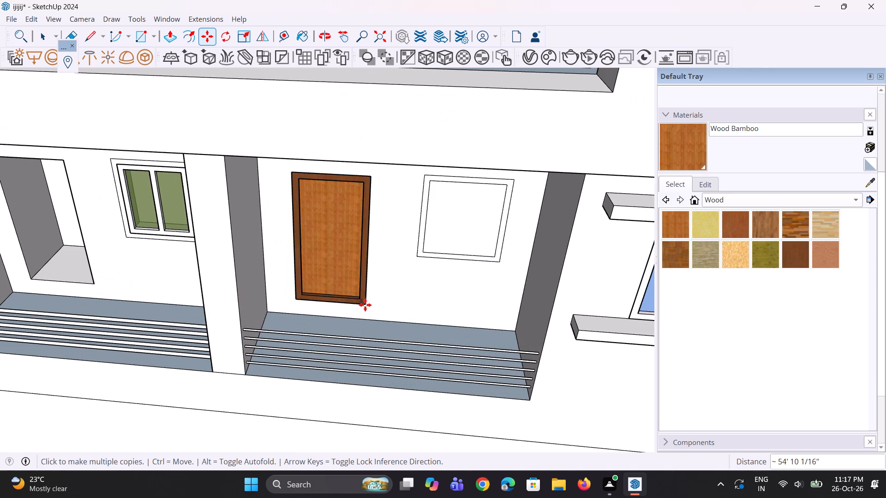
{"action": "scroll", "coordinate": [208, 311], "scroll_direction": "up", "scroll_amount": 3}
{"action": "scroll", "coordinate": [137, 282], "scroll_direction": "up", "scroll_amount": 1}
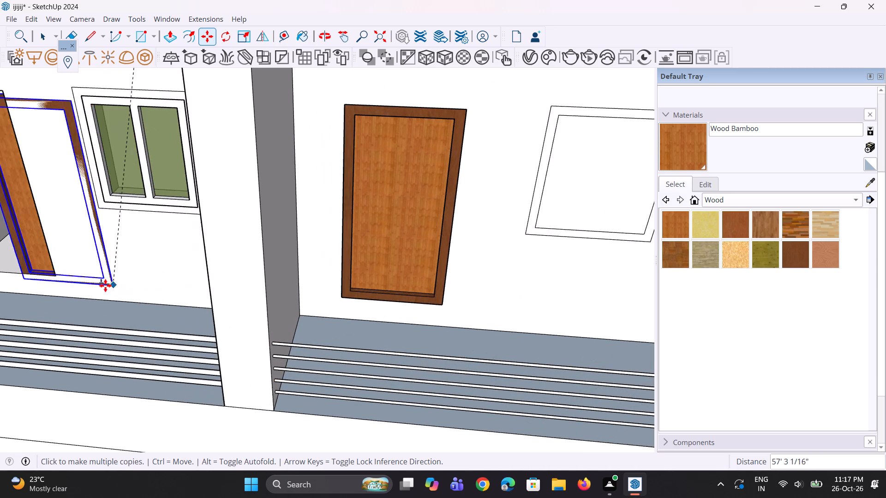
{"action": "left_click", "coordinate": [49, 277]}
{"action": "scroll", "coordinate": [199, 310], "scroll_direction": "down", "scroll_amount": 6}
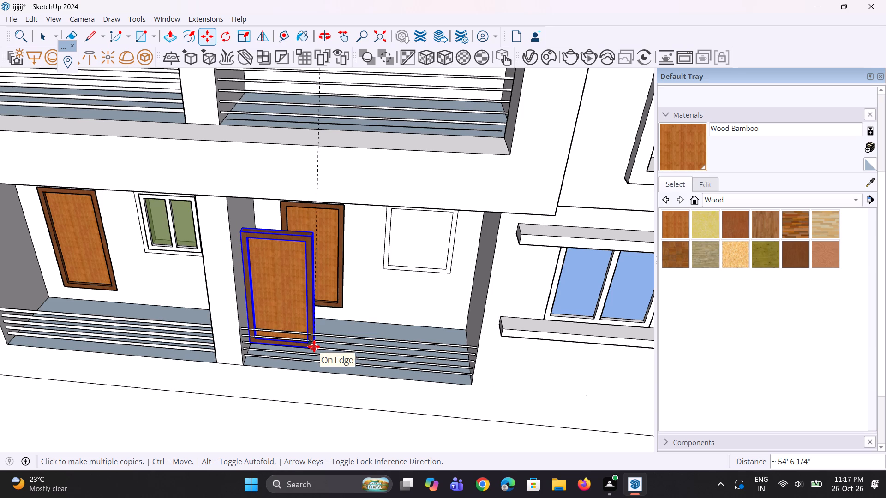
{"action": "scroll", "coordinate": [336, 375], "scroll_direction": "down", "scroll_amount": 5}
{"action": "scroll", "coordinate": [340, 376], "scroll_direction": "up", "scroll_amount": 1}
{"action": "middle_click_drag", "start_coordinate": [340, 376], "coordinate": [353, 342]}
{"action": "key", "text": "space"}
{"action": "key", "text": "space"}
Examine the building's front facade from afar and up close, checking the doors and windows on every balcony floor.
{"action": "scroll", "coordinate": [329, 339], "scroll_direction": "down", "scroll_amount": 5}
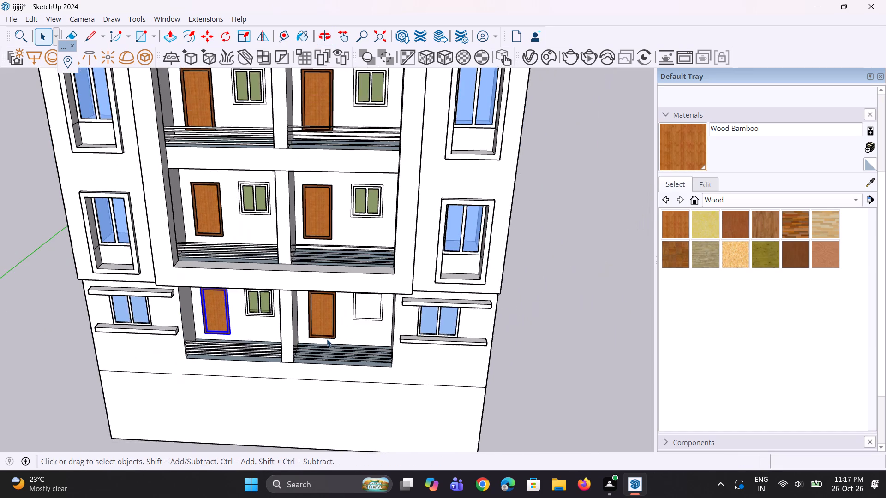
{"action": "middle_click_drag", "start_coordinate": [327, 339], "coordinate": [326, 328]}
{"action": "scroll", "coordinate": [326, 328], "scroll_direction": "up", "scroll_amount": 1}
{"action": "scroll", "coordinate": [326, 327], "scroll_direction": "down", "scroll_amount": 11}
{"action": "middle_click_drag", "start_coordinate": [326, 327], "coordinate": [328, 320]}
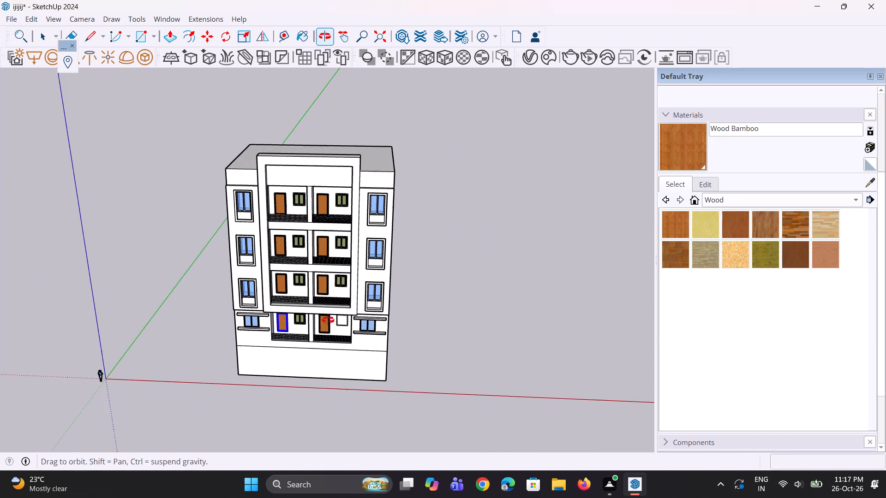
{"action": "middle_click_drag", "start_coordinate": [328, 320], "coordinate": [330, 311]}
{"action": "scroll", "coordinate": [330, 311], "scroll_direction": "down", "scroll_amount": 9}
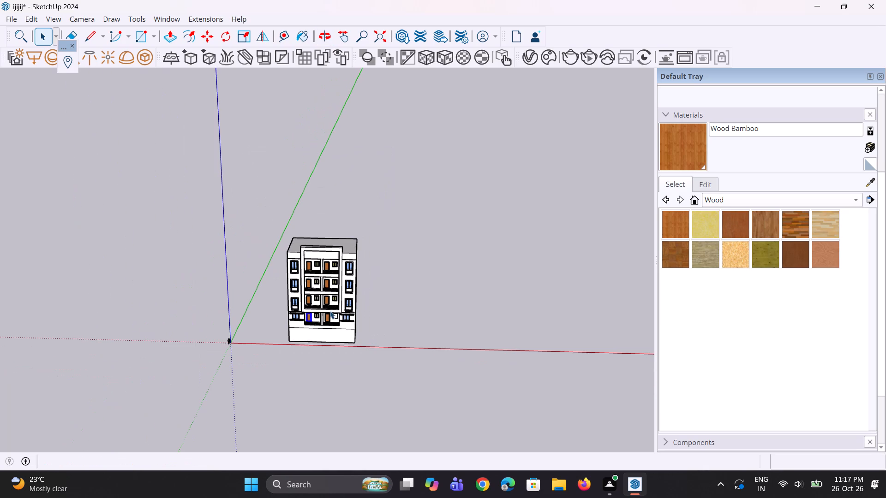
{"action": "scroll", "coordinate": [330, 311], "scroll_direction": "down", "scroll_amount": 4}
{"action": "middle_click_drag", "start_coordinate": [330, 311], "coordinate": [337, 293]}
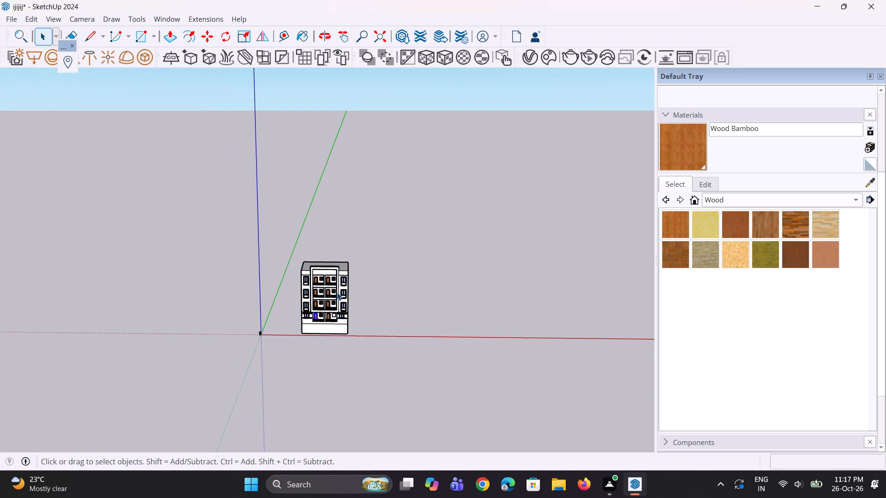
{"action": "scroll", "coordinate": [337, 292], "scroll_direction": "down", "scroll_amount": 4}
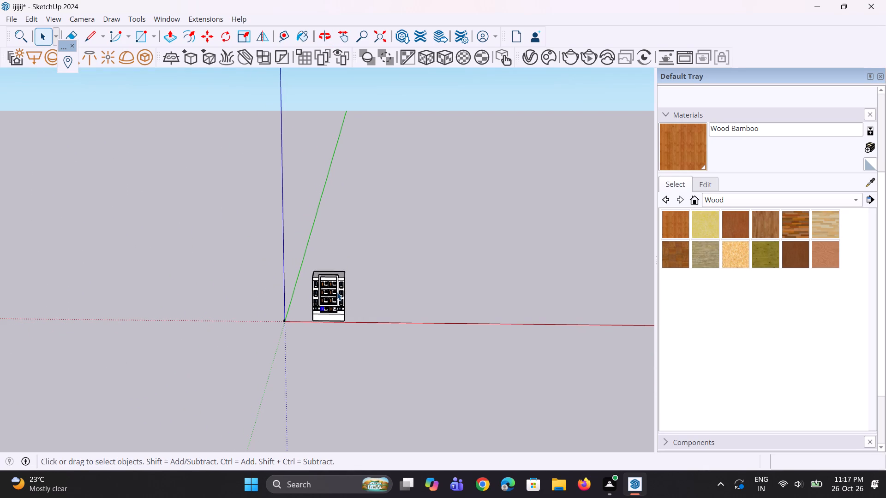
{"action": "scroll", "coordinate": [337, 292], "scroll_direction": "up", "scroll_amount": 2}
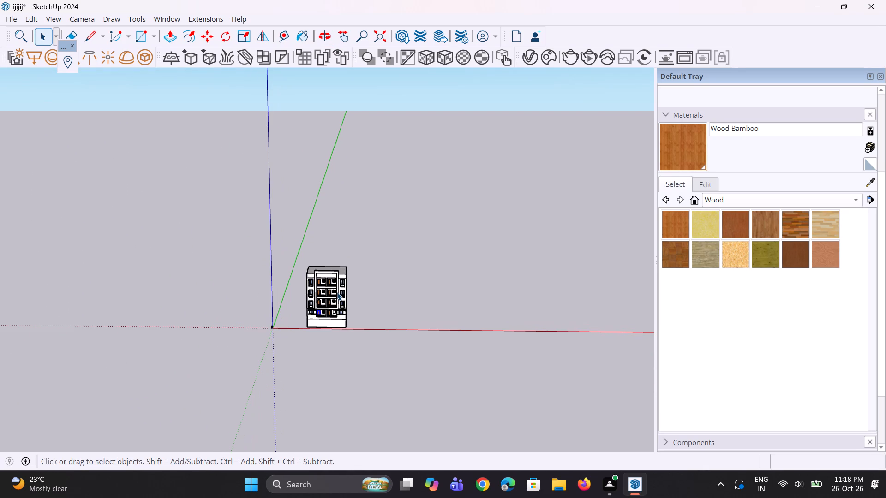
{"action": "scroll", "coordinate": [337, 292], "scroll_direction": "up", "scroll_amount": 4}
{"action": "scroll", "coordinate": [337, 292], "scroll_direction": "down", "scroll_amount": 3}
{"action": "middle_click_drag", "start_coordinate": [337, 292], "coordinate": [357, 248]}
{"action": "scroll", "coordinate": [335, 311], "scroll_direction": "up", "scroll_amount": 5}
{"action": "scroll", "coordinate": [306, 296], "scroll_direction": "up", "scroll_amount": 20}
{"action": "scroll", "coordinate": [306, 296], "scroll_direction": "up", "scroll_amount": 1}
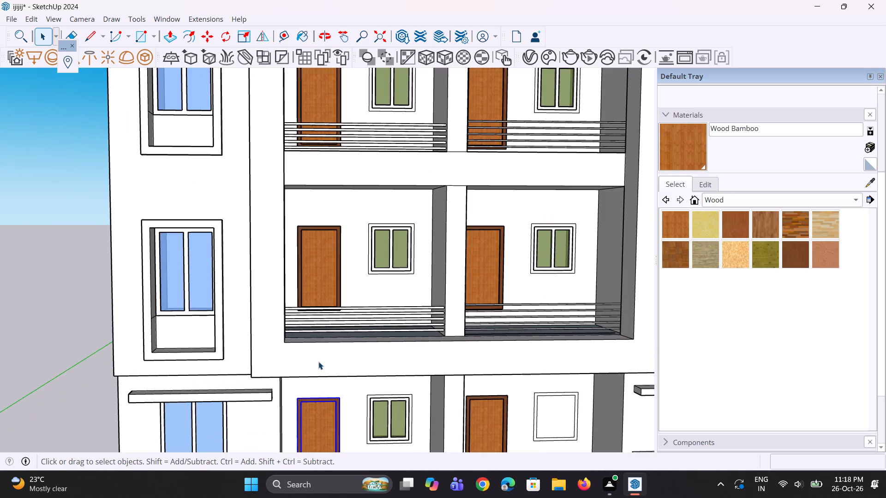
{"action": "middle_click_drag", "start_coordinate": [306, 362], "coordinate": [271, 361]}
{"action": "scroll", "coordinate": [195, 326], "scroll_direction": "down", "scroll_amount": 9}
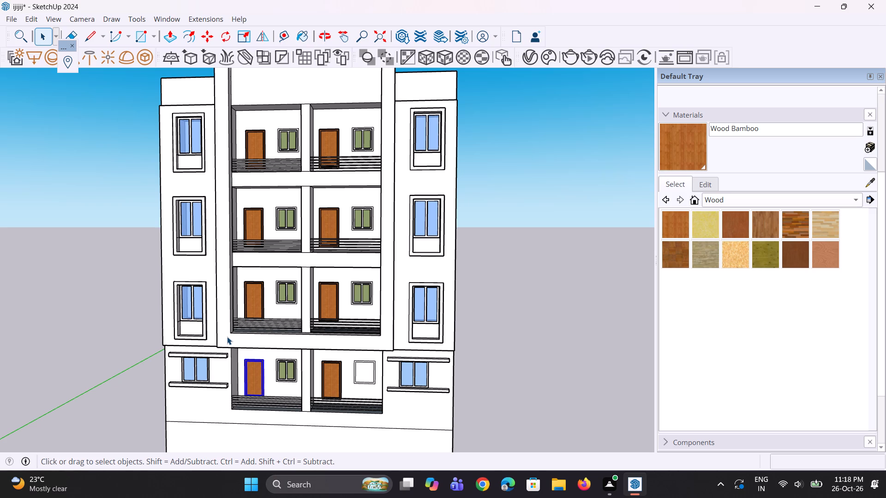
{"action": "scroll", "coordinate": [254, 395], "scroll_direction": "down", "scroll_amount": 5}
{"action": "scroll", "coordinate": [270, 319], "scroll_direction": "up", "scroll_amount": 3}
{"action": "scroll", "coordinate": [370, 283], "scroll_direction": "up", "scroll_amount": 2}
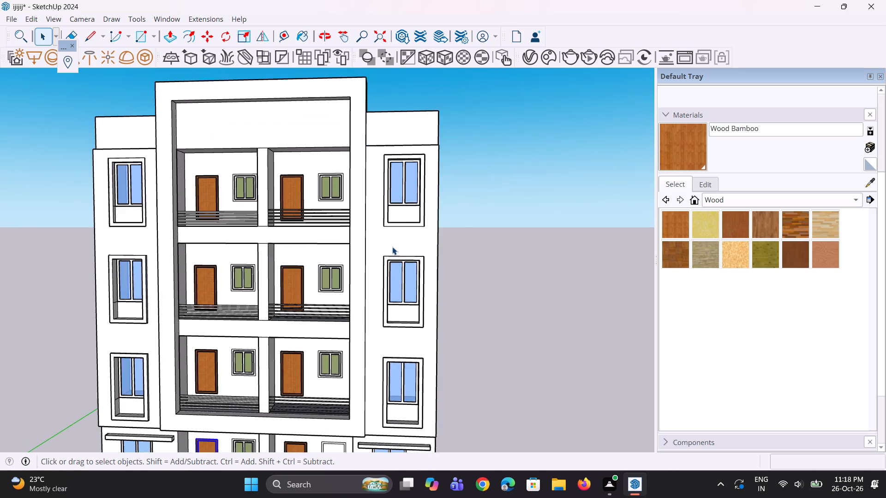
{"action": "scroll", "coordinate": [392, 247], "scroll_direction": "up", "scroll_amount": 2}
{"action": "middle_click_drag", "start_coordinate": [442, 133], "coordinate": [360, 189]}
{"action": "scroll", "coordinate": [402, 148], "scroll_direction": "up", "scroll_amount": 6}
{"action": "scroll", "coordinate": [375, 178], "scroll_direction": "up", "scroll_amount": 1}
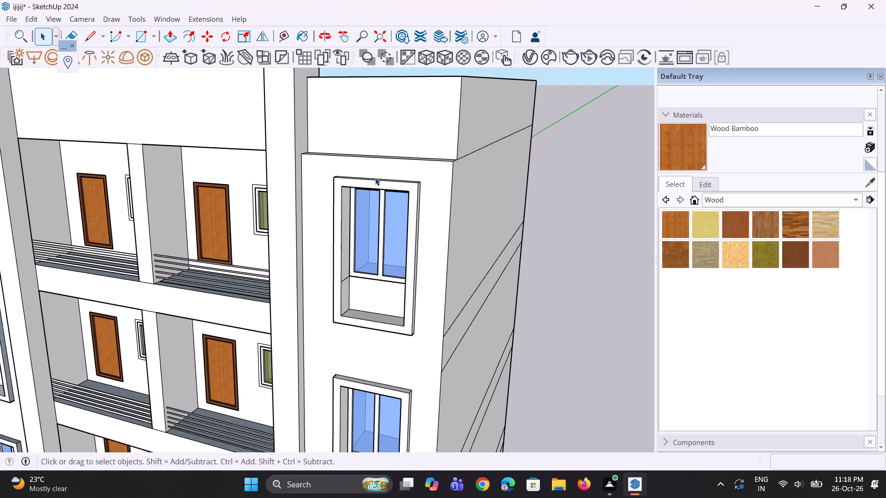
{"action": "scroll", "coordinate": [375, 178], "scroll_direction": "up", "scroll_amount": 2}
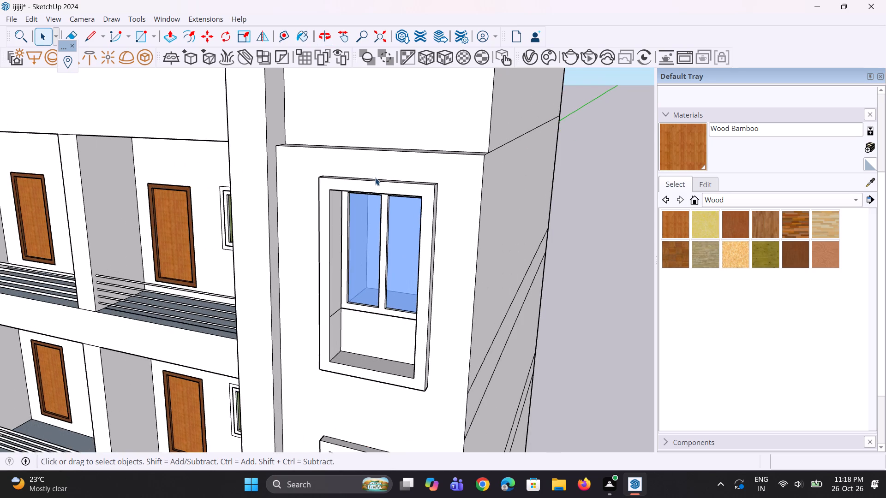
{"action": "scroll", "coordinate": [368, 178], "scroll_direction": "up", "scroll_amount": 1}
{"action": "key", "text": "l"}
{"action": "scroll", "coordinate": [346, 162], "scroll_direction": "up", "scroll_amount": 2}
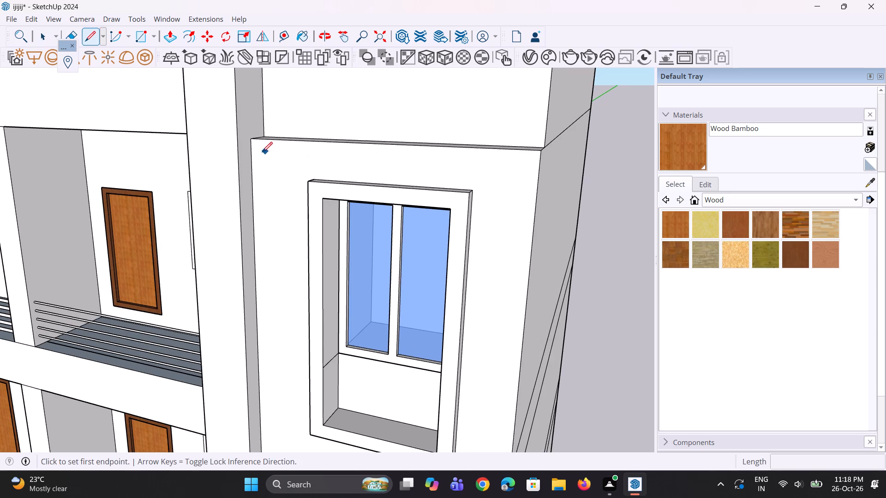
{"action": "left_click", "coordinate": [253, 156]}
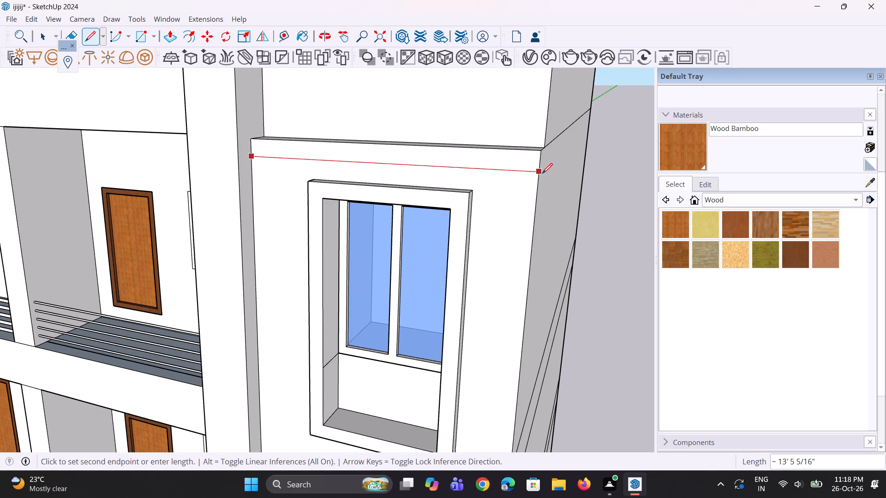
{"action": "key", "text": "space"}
Examine the blank side wall with its floor bands and the upper facade corner beside it.
{"action": "middle_click_drag", "start_coordinate": [455, 201], "coordinate": [413, 200]}
{"action": "scroll", "coordinate": [413, 200], "scroll_direction": "down", "scroll_amount": 1}
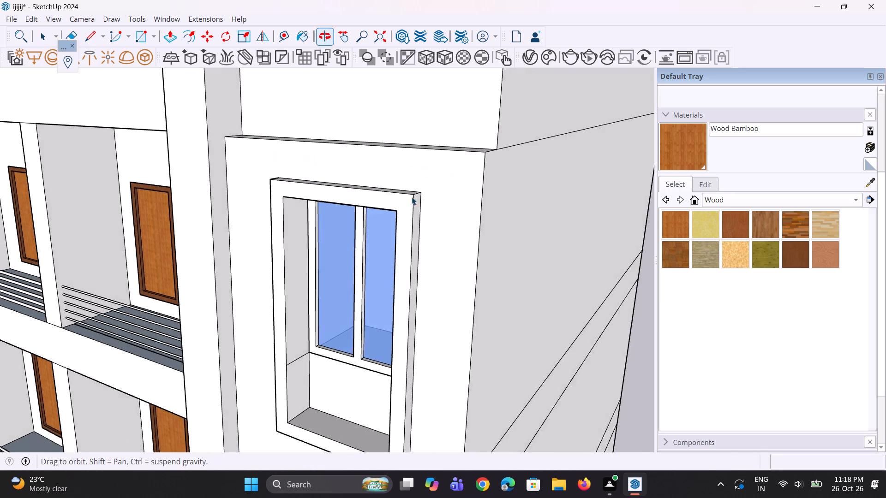
{"action": "scroll", "coordinate": [382, 158], "scroll_direction": "down", "scroll_amount": 10}
{"action": "middle_click_drag", "start_coordinate": [430, 274], "coordinate": [410, 253]}
{"action": "scroll", "coordinate": [347, 192], "scroll_direction": "down", "scroll_amount": 6}
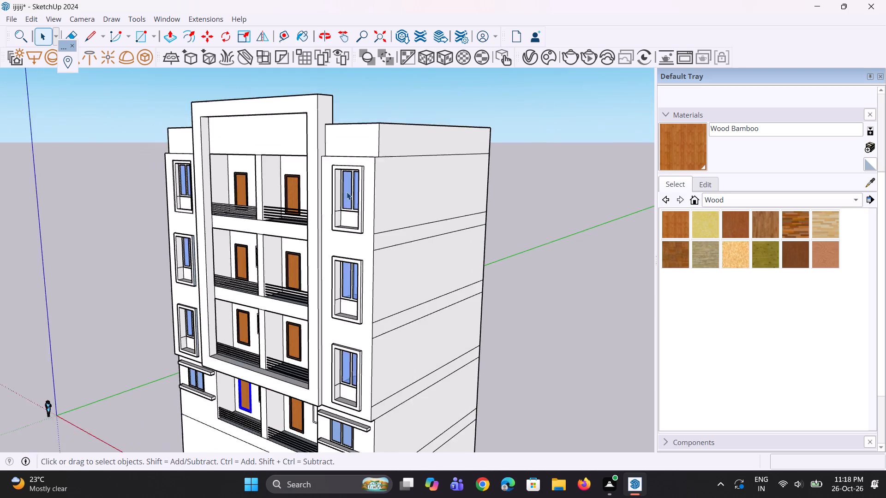
{"action": "middle_click_drag", "start_coordinate": [371, 221], "coordinate": [307, 215]}
{"action": "scroll", "coordinate": [354, 246], "scroll_direction": "up", "scroll_amount": 6}
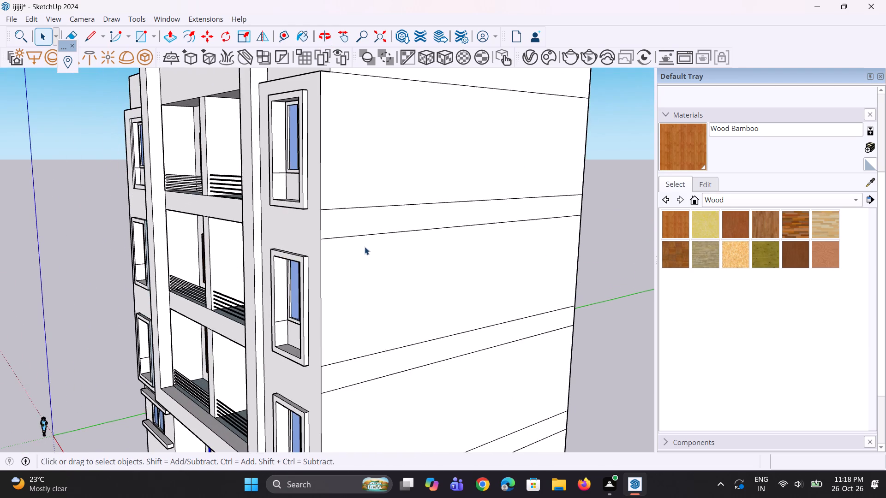
{"action": "scroll", "coordinate": [375, 204], "scroll_direction": "down", "scroll_amount": 5}
Copy the front roof edge above the side window bay 1' inward across the roof face.
{"action": "middle_click_drag", "start_coordinate": [362, 204], "coordinate": [407, 278]}
{"action": "scroll", "coordinate": [406, 227], "scroll_direction": "up", "scroll_amount": 3}
{"action": "middle_click_drag", "start_coordinate": [407, 213], "coordinate": [419, 217]}
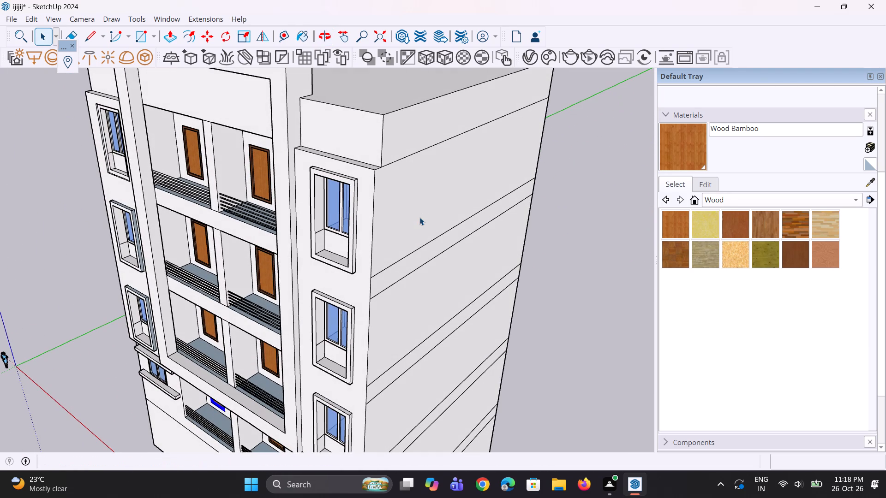
{"action": "middle_click_drag", "start_coordinate": [394, 208], "coordinate": [368, 267]}
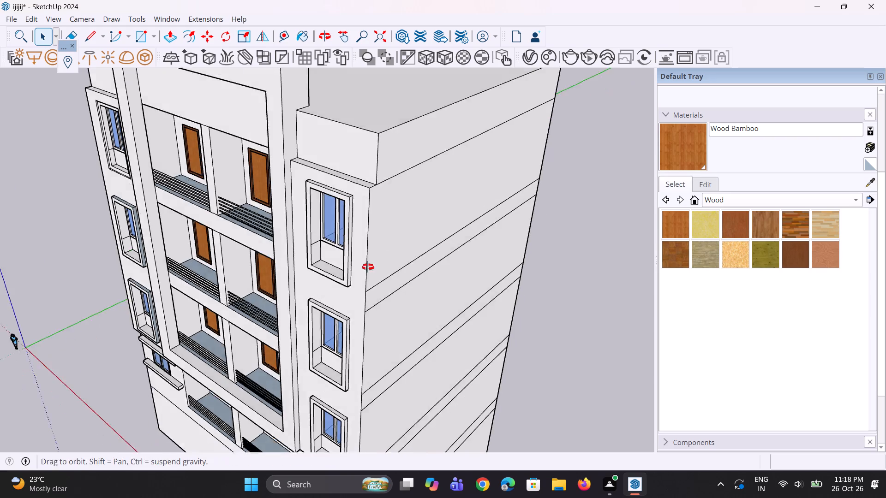
{"action": "middle_click_drag", "start_coordinate": [368, 267], "coordinate": [353, 302]}
{"action": "left_click", "coordinate": [323, 240]}
{"action": "scroll", "coordinate": [346, 256], "scroll_direction": "up", "scroll_amount": 2}
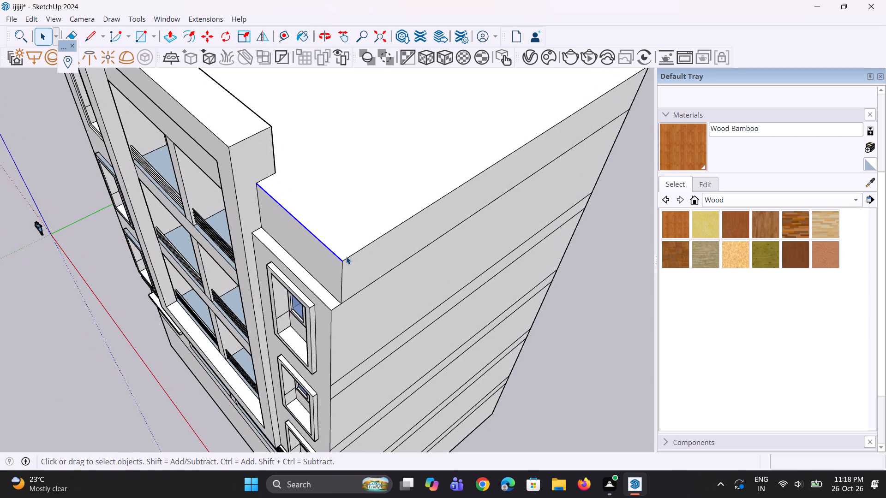
{"action": "key", "text": "m"}
{"action": "scroll", "coordinate": [346, 256], "scroll_direction": "up", "scroll_amount": 3}
{"action": "left_click", "coordinate": [340, 260]}
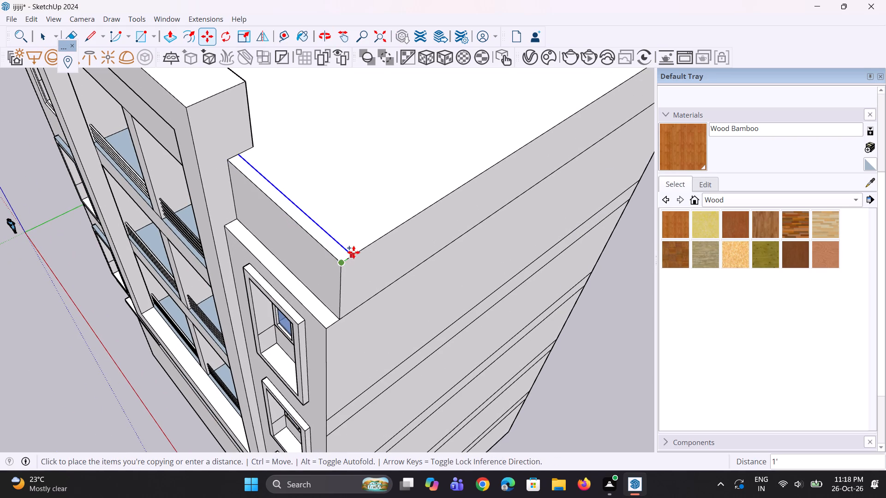
{"action": "left_click", "coordinate": [353, 252]}
Push/pull the narrow roof-edge strip up about 10" to form a raised parapet coping.
{"action": "scroll", "coordinate": [337, 249], "scroll_direction": "up", "scroll_amount": 2}
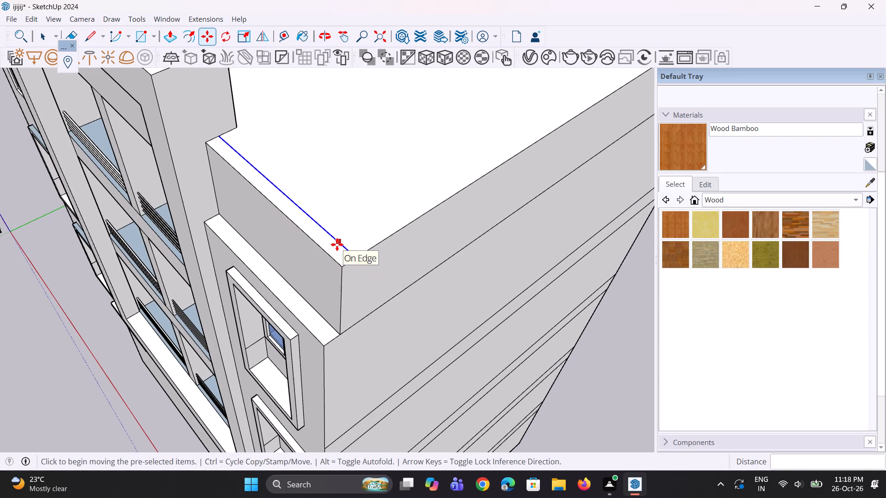
{"action": "key", "text": "p"}
{"action": "left_click", "coordinate": [334, 245]}
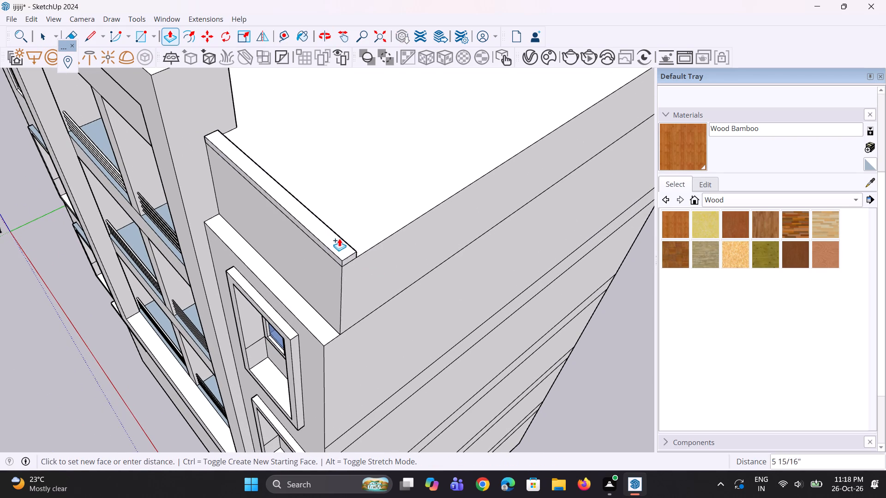
{"action": "left_click", "coordinate": [340, 236]}
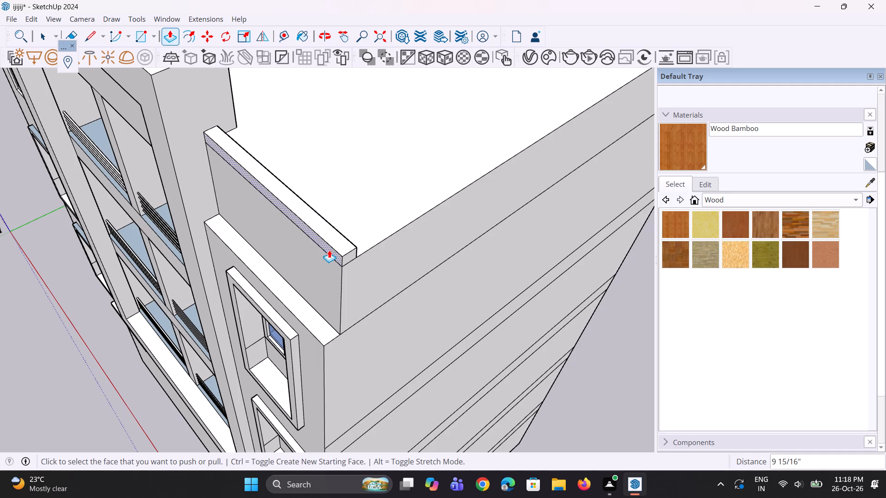
Extend the front face of the raised coping outward by the same distance of about 10".
{"action": "double_click", "coordinate": [329, 250]}
{"action": "middle_click_drag", "start_coordinate": [323, 266], "coordinate": [318, 254]}
{"action": "scroll", "coordinate": [318, 254], "scroll_direction": "up", "scroll_amount": 2}
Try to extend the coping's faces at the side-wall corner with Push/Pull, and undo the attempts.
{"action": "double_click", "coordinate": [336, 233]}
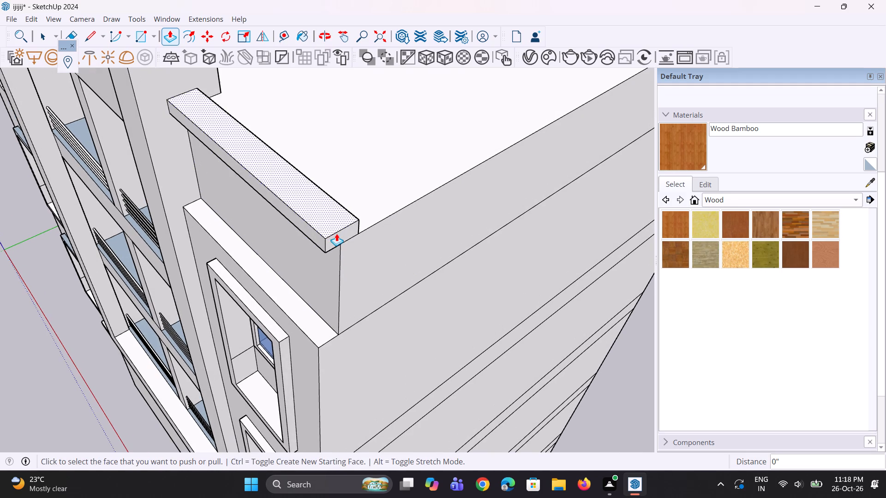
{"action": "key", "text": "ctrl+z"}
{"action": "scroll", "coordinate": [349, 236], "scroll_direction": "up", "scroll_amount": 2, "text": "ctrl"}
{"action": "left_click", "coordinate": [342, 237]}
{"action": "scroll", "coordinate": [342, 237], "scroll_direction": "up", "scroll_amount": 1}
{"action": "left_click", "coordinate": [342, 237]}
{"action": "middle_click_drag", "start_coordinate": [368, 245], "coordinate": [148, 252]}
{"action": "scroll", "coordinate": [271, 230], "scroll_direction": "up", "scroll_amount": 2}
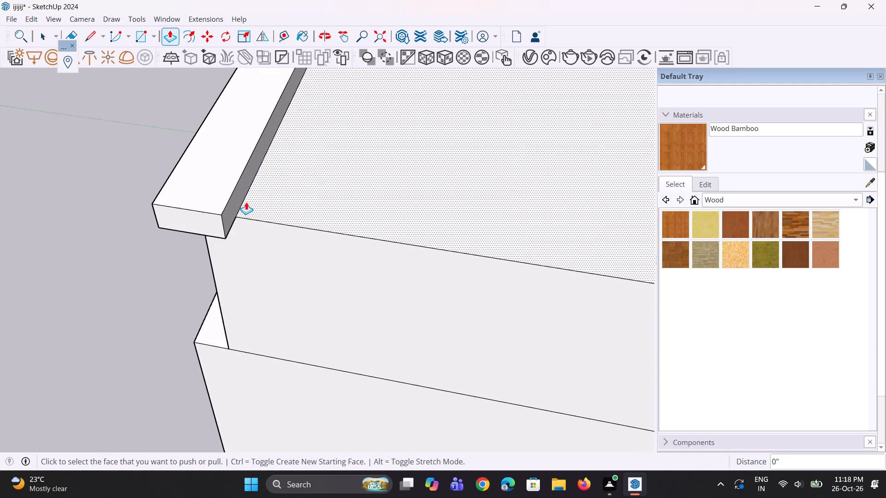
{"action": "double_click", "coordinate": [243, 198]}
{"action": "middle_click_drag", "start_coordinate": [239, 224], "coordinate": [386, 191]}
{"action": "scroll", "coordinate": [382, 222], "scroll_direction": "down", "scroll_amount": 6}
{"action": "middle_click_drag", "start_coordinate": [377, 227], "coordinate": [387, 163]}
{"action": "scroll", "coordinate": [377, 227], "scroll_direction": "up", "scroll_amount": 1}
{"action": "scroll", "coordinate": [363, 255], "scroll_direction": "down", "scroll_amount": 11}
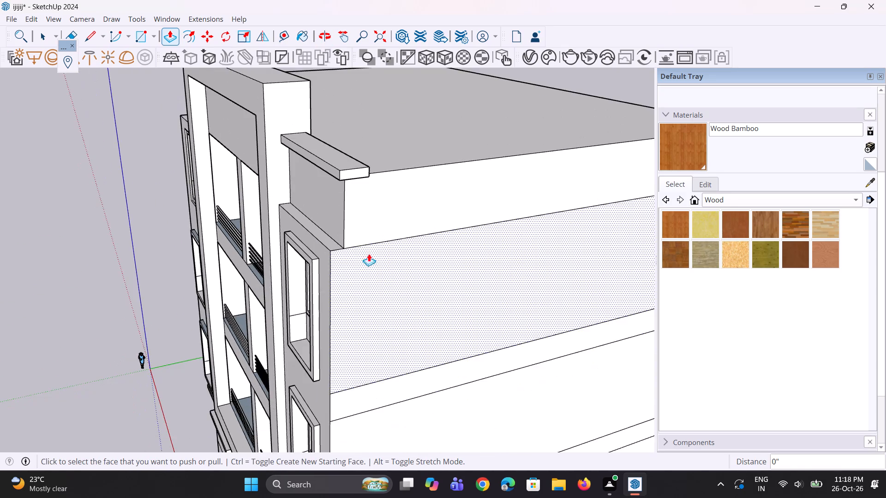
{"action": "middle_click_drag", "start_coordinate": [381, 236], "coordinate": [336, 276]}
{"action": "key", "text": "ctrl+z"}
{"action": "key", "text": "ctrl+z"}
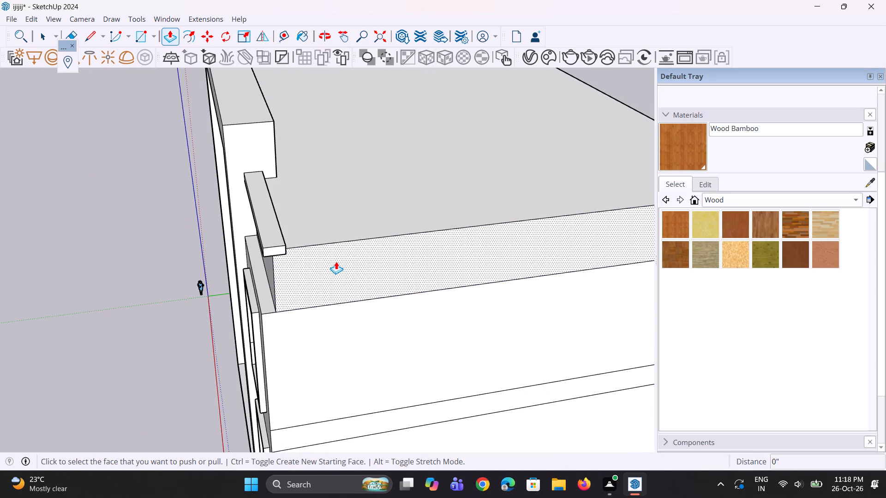
Pull the coping's end face out about 7" beyond the side wall.
{"action": "middle_click_drag", "start_coordinate": [298, 260], "coordinate": [340, 258]}
{"action": "scroll", "coordinate": [339, 250], "scroll_direction": "up", "scroll_amount": 3}
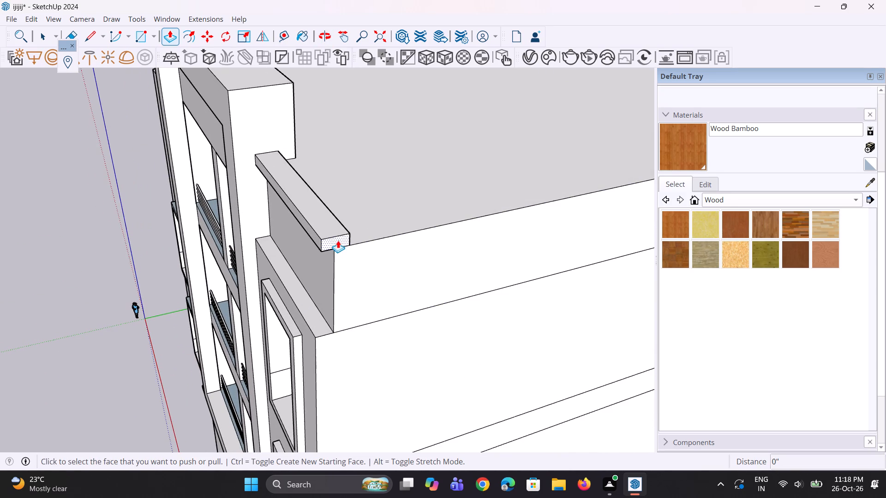
{"action": "left_click", "coordinate": [338, 240]}
{"action": "left_click", "coordinate": [331, 296]}
{"action": "middle_click_drag", "start_coordinate": [372, 265], "coordinate": [183, 242]}
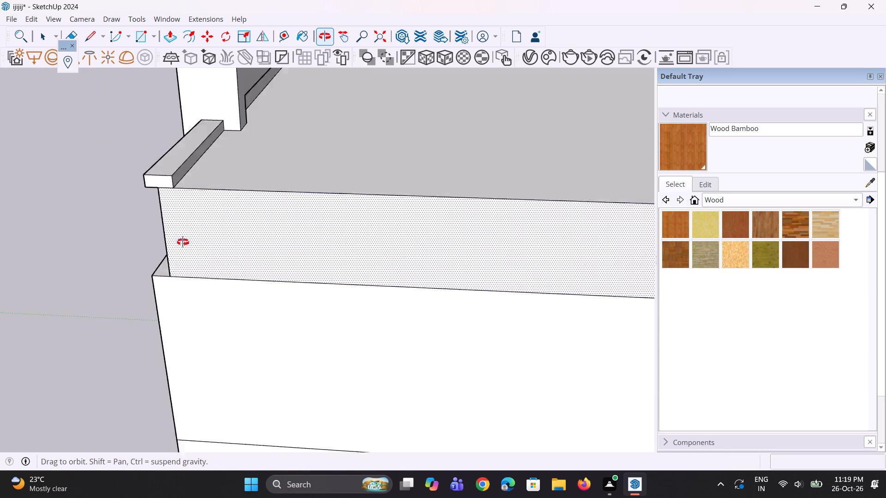
{"action": "middle_click_drag", "start_coordinate": [183, 242], "coordinate": [145, 245]}
{"action": "scroll", "coordinate": [36, 148], "scroll_direction": "up", "scroll_amount": 2}
{"action": "scroll", "coordinate": [95, 166], "scroll_direction": "up", "scroll_amount": 1}
{"action": "left_click", "coordinate": [83, 150]}
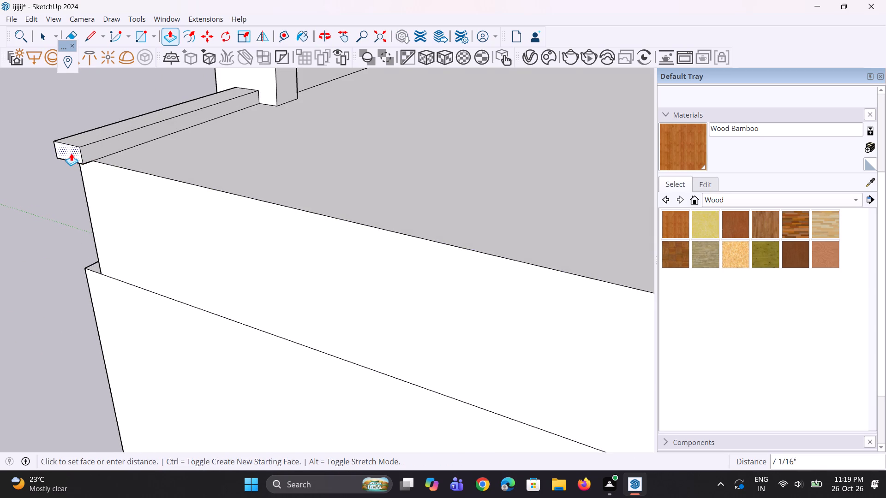
{"action": "left_click", "coordinate": [71, 154]}
Draw a vertical line about 10" long on the coping's back face where it meets the side roof edge.
{"action": "scroll", "coordinate": [90, 161], "scroll_direction": "up", "scroll_amount": 1}
{"action": "middle_click_drag", "start_coordinate": [90, 161], "coordinate": [85, 169]}
{"action": "scroll", "coordinate": [85, 170], "scroll_direction": "up", "scroll_amount": 4}
{"action": "key", "text": "l"}
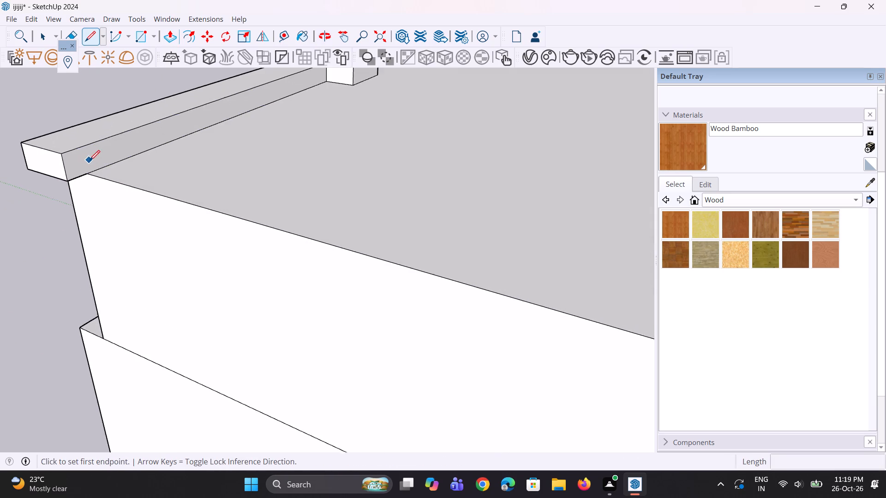
{"action": "scroll", "coordinate": [90, 160], "scroll_direction": "up", "scroll_amount": 1}
{"action": "left_click", "coordinate": [90, 171]}
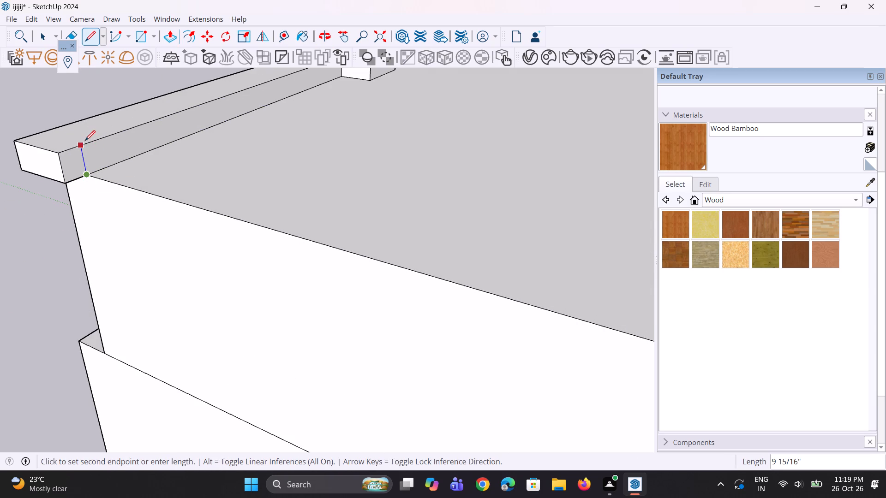
{"action": "left_click", "coordinate": [85, 141]}
Push/pull the overhanging part of the coping's back face about 15' 5" along the side roof edge.
{"action": "key", "text": "p"}
{"action": "left_click", "coordinate": [77, 159]}
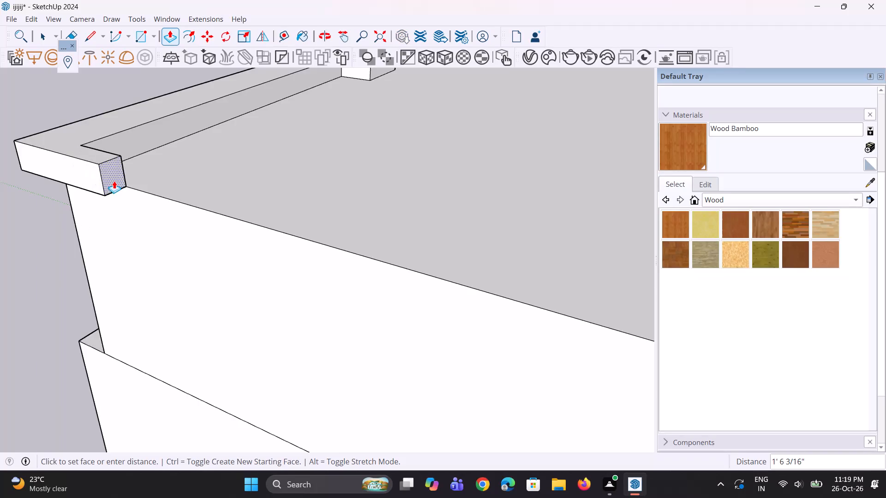
{"action": "scroll", "coordinate": [115, 184], "scroll_direction": "down", "scroll_amount": 9}
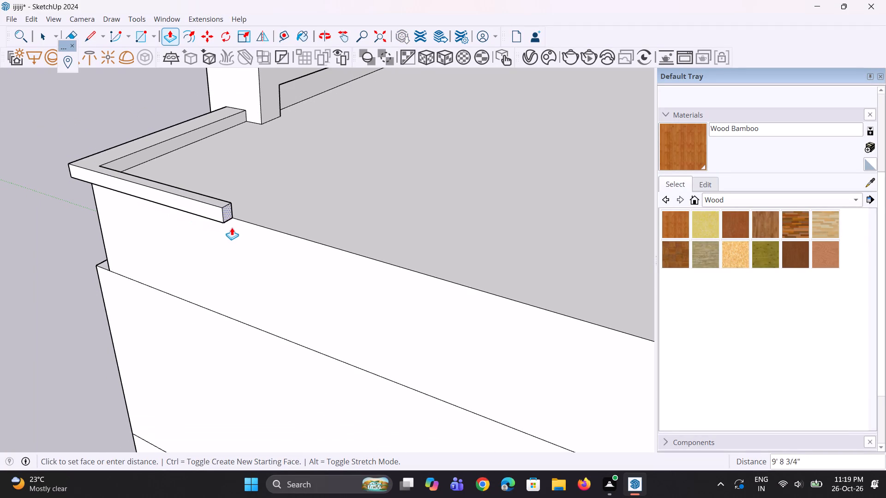
{"action": "left_click", "coordinate": [321, 252]}
Examine the extended coping and the full side wall from the side of the building.
{"action": "middle_click_drag", "start_coordinate": [281, 284], "coordinate": [399, 231]}
{"action": "scroll", "coordinate": [304, 265], "scroll_direction": "down", "scroll_amount": 5}
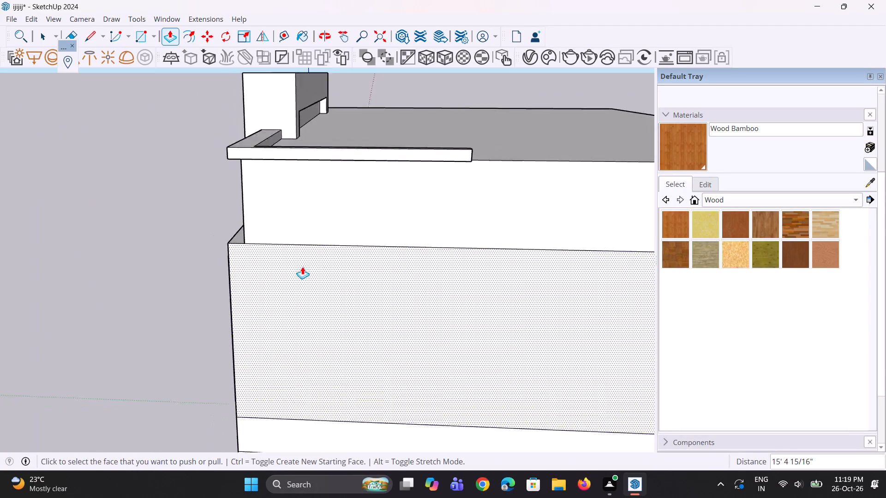
{"action": "scroll", "coordinate": [302, 267], "scroll_direction": "down", "scroll_amount": 1}
{"action": "scroll", "coordinate": [316, 301], "scroll_direction": "up", "scroll_amount": 1}
{"action": "middle_click_drag", "start_coordinate": [316, 301], "coordinate": [316, 260]}
{"action": "scroll", "coordinate": [219, 274], "scroll_direction": "down", "scroll_amount": 6}
{"action": "middle_click_drag", "start_coordinate": [264, 279], "coordinate": [278, 242]}
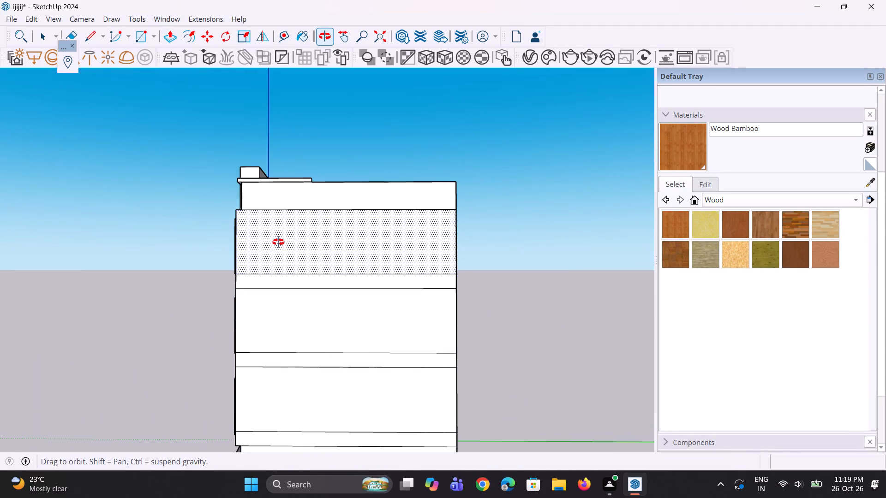
{"action": "middle_click_drag", "start_coordinate": [278, 242], "coordinate": [278, 241]}
{"action": "scroll", "coordinate": [275, 241], "scroll_direction": "up", "scroll_amount": 4}
{"action": "key", "text": "space"}
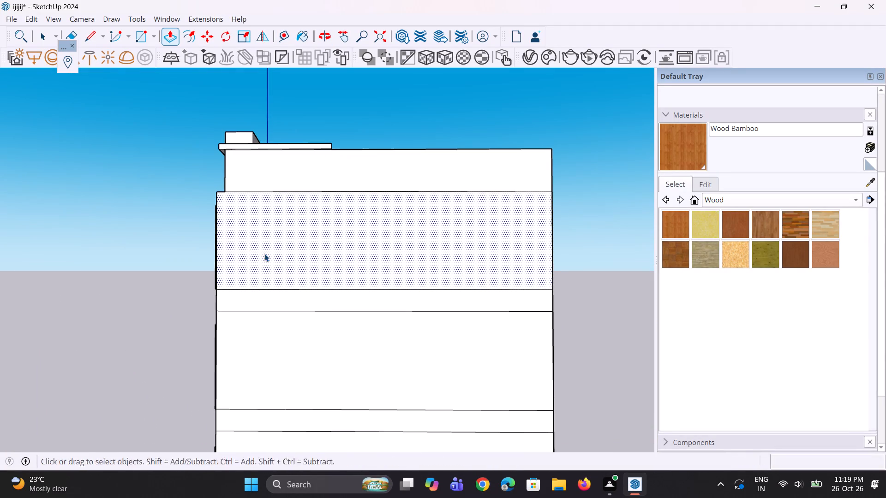
{"action": "key", "text": "space"}
Copy the top-floor side wall's front vertical edge to its far corner and divide the span into 5 equal panels.
{"action": "scroll", "coordinate": [214, 276], "scroll_direction": "down", "scroll_amount": 4}
{"action": "middle_click_drag", "start_coordinate": [234, 260], "coordinate": [255, 249]}
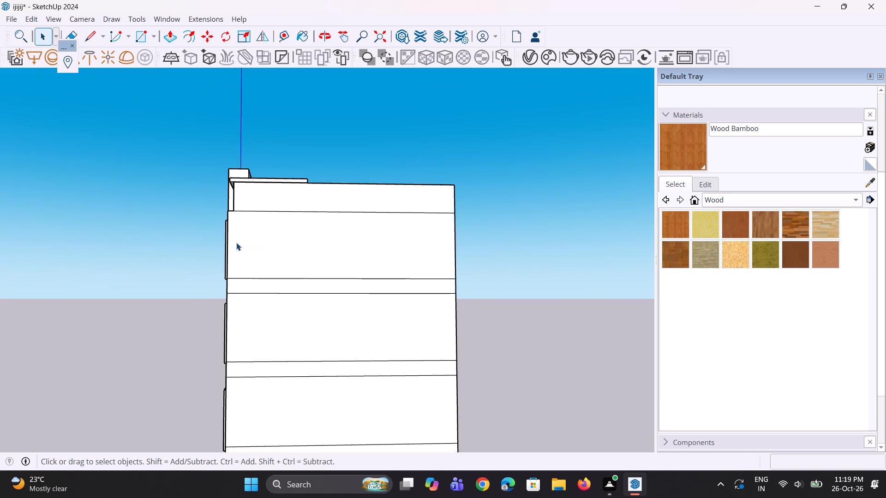
{"action": "left_click", "coordinate": [229, 238]}
{"action": "left_click", "coordinate": [227, 243]}
{"action": "scroll", "coordinate": [233, 264], "scroll_direction": "up", "scroll_amount": 2}
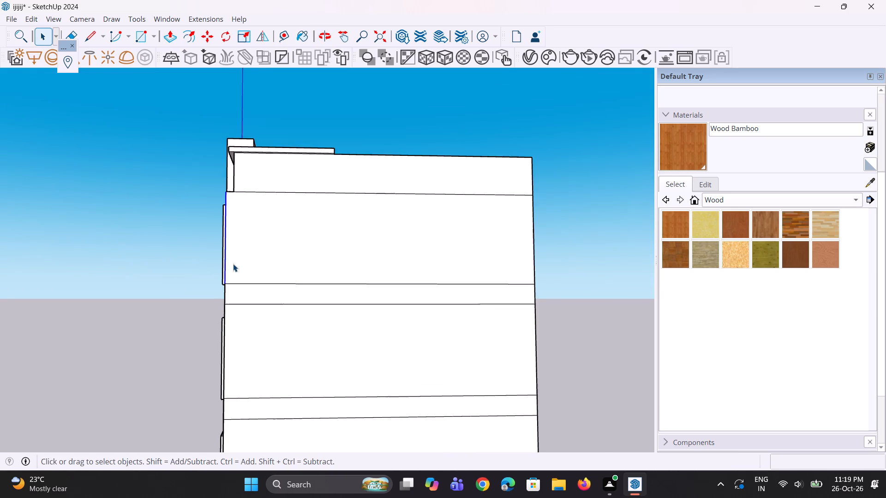
{"action": "scroll", "coordinate": [233, 264], "scroll_direction": "up", "scroll_amount": 3}
{"action": "key", "text": "m"}
{"action": "scroll", "coordinate": [231, 273], "scroll_direction": "up", "scroll_amount": 2}
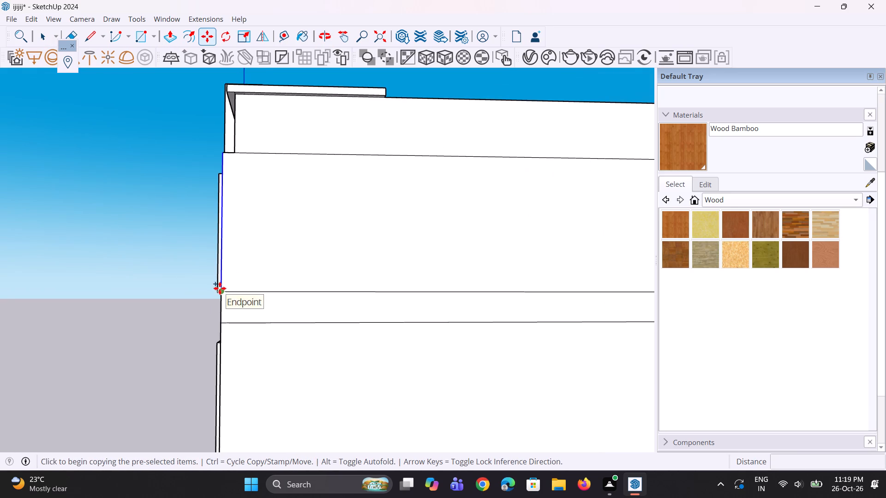
{"action": "left_click", "coordinate": [220, 288]}
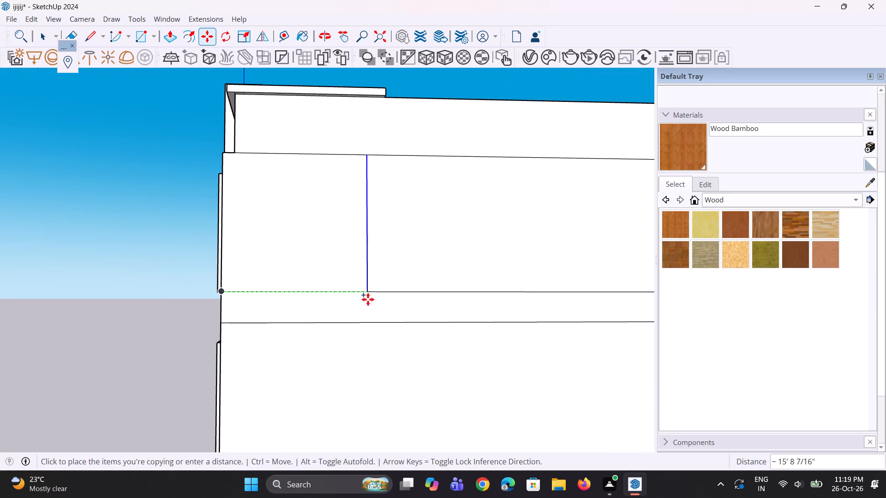
{"action": "scroll", "coordinate": [358, 292], "scroll_direction": "down", "scroll_amount": 4}
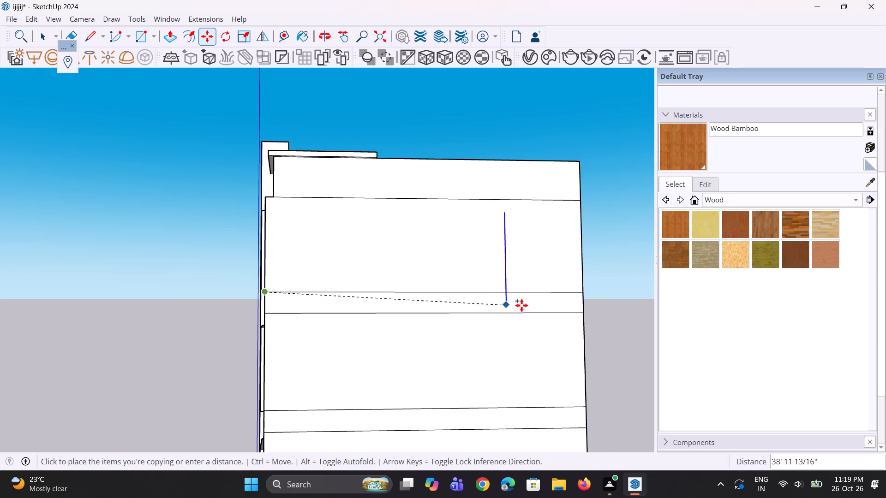
{"action": "left_click", "coordinate": [579, 291]}
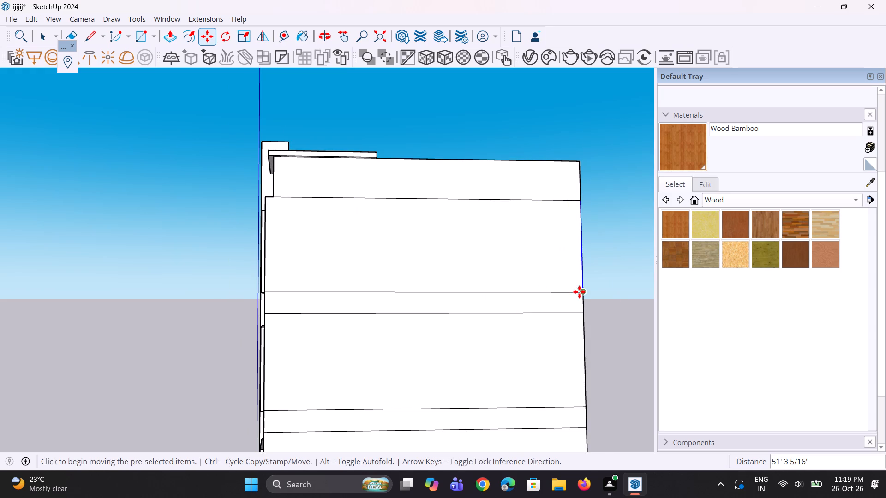
{"action": "key", "text": "slash"}
{"action": "key", "text": "5"}
{"action": "key", "text": "Return"}
{"action": "middle_click_drag", "start_coordinate": [427, 297], "coordinate": [392, 309]}
{"action": "scroll", "coordinate": [392, 309], "scroll_direction": "down", "scroll_amount": 2}
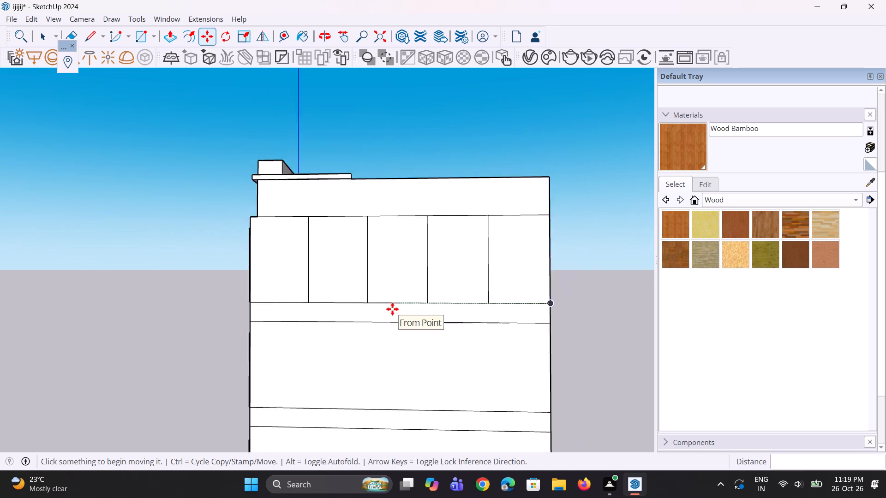
Push/pull the coping's end face back about 7' 5" to line up with the side wall's first panel divider.
{"action": "scroll", "coordinate": [392, 309], "scroll_direction": "down", "scroll_amount": 4}
{"action": "scroll", "coordinate": [331, 294], "scroll_direction": "up", "scroll_amount": 1}
{"action": "middle_click_drag", "start_coordinate": [331, 294], "coordinate": [352, 295]}
{"action": "key", "text": "space"}
{"action": "scroll", "coordinate": [373, 238], "scroll_direction": "up", "scroll_amount": 5}
{"action": "key", "text": "space"}
{"action": "middle_click_drag", "start_coordinate": [371, 224], "coordinate": [339, 280]}
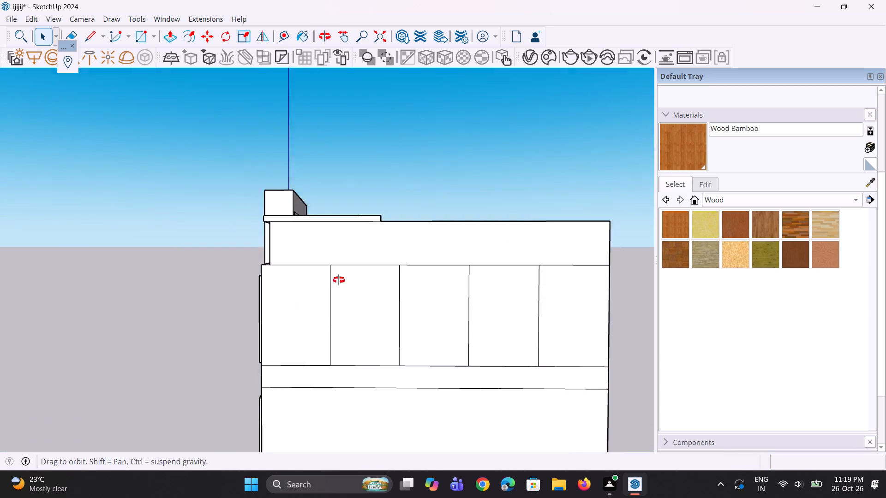
{"action": "middle_click_drag", "start_coordinate": [339, 280], "coordinate": [336, 293]}
{"action": "scroll", "coordinate": [347, 285], "scroll_direction": "up", "scroll_amount": 7}
{"action": "middle_click_drag", "start_coordinate": [362, 285], "coordinate": [304, 285]}
{"action": "key", "text": "p"}
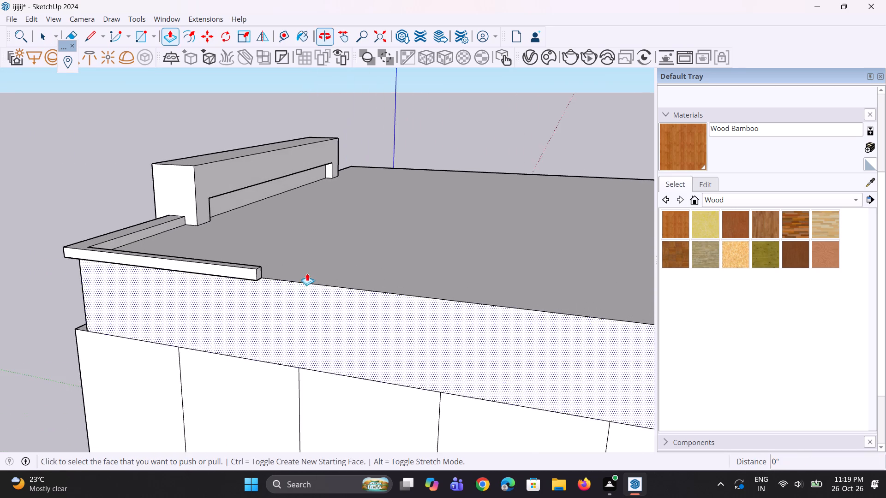
{"action": "scroll", "coordinate": [308, 270], "scroll_direction": "up", "scroll_amount": 3}
{"action": "left_click", "coordinate": [241, 275]}
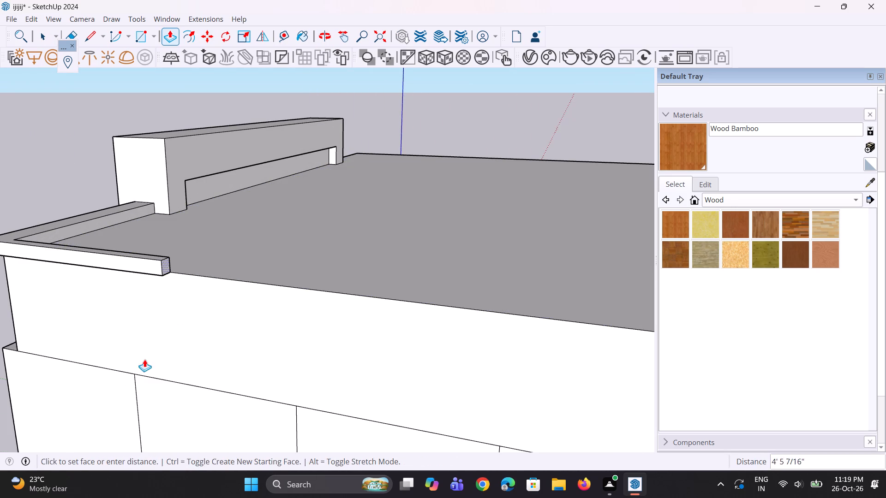
{"action": "left_click", "coordinate": [137, 374]}
Examine the shortened coping against the top-floor panel dividers from the side of the building.
{"action": "middle_click_drag", "start_coordinate": [127, 356], "coordinate": [251, 315]}
{"action": "scroll", "coordinate": [274, 302], "scroll_direction": "up", "scroll_amount": 1}
{"action": "scroll", "coordinate": [276, 301], "scroll_direction": "down", "scroll_amount": 3}
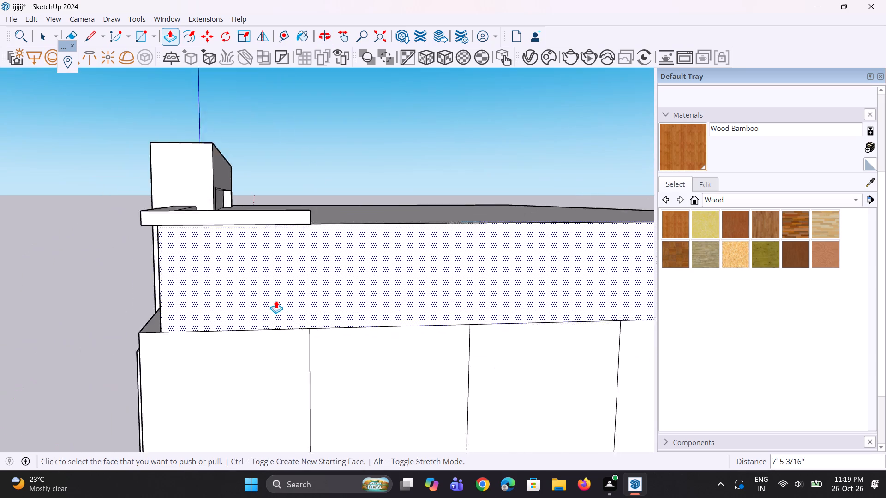
{"action": "scroll", "coordinate": [276, 301], "scroll_direction": "down", "scroll_amount": 3}
{"action": "middle_click_drag", "start_coordinate": [279, 360], "coordinate": [279, 297]}
{"action": "scroll", "coordinate": [277, 269], "scroll_direction": "down", "scroll_amount": 10}
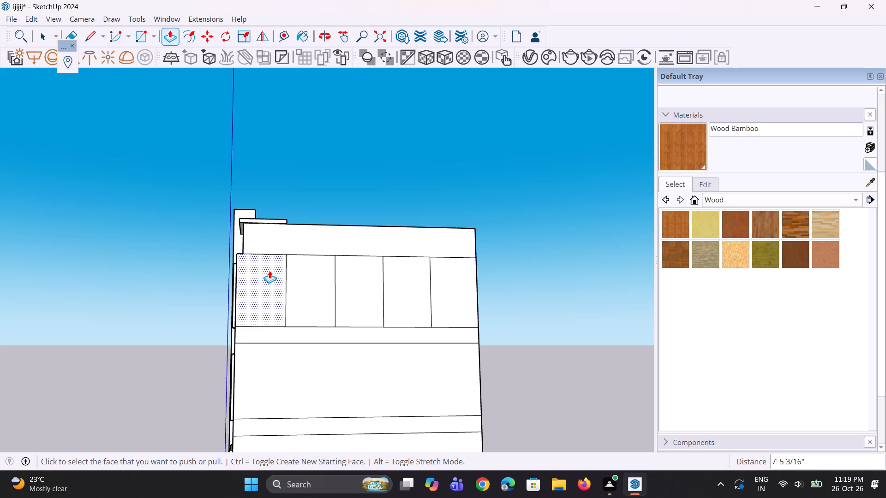
{"action": "middle_click_drag", "start_coordinate": [269, 271], "coordinate": [270, 262]}
{"action": "scroll", "coordinate": [281, 235], "scroll_direction": "up", "scroll_amount": 6}
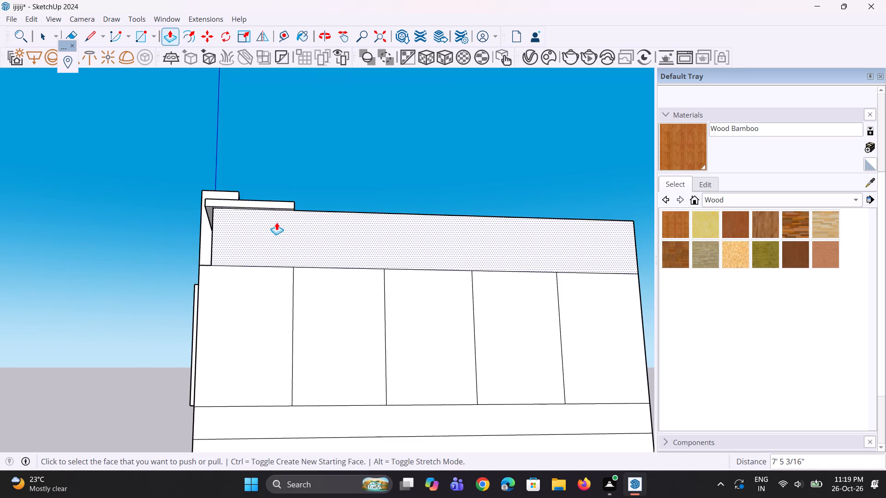
{"action": "middle_click_drag", "start_coordinate": [273, 224], "coordinate": [256, 248]}
{"action": "scroll", "coordinate": [256, 248], "scroll_direction": "up", "scroll_amount": 3}
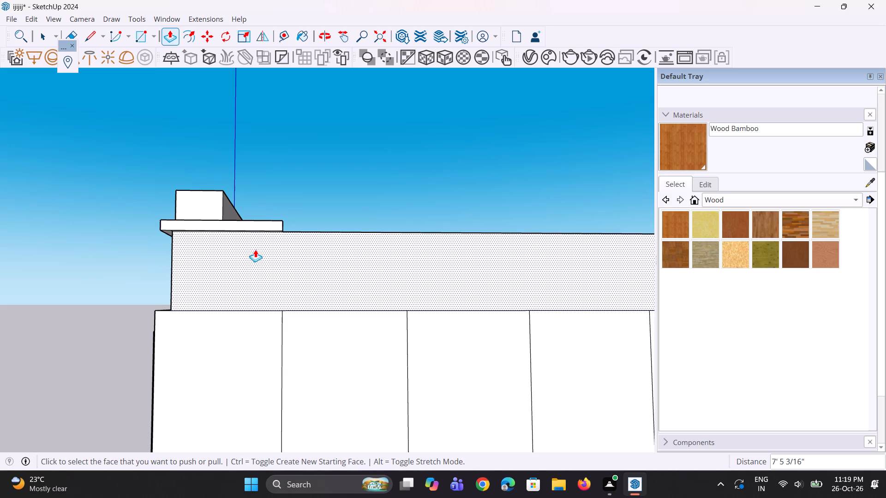
{"action": "scroll", "coordinate": [255, 249], "scroll_direction": "down", "scroll_amount": 3}
{"action": "middle_click_drag", "start_coordinate": [255, 249], "coordinate": [240, 249]}
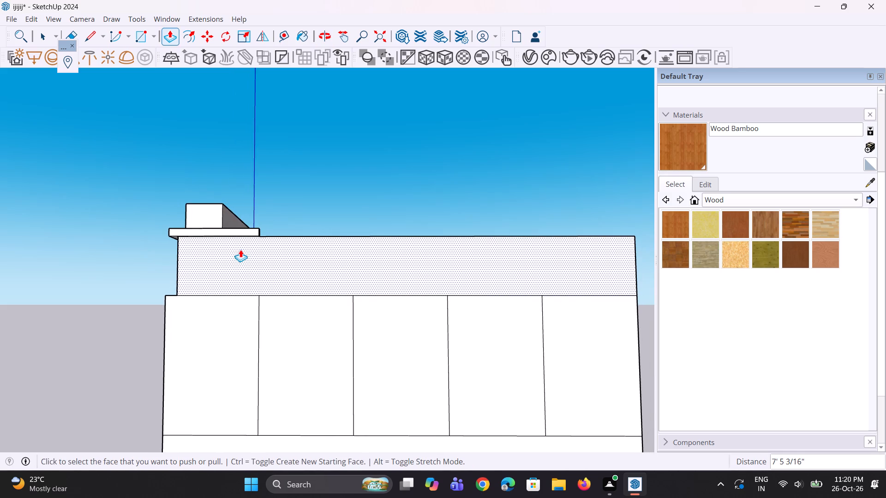
{"action": "scroll", "coordinate": [236, 244], "scroll_direction": "down", "scroll_amount": 4}
{"action": "middle_click_drag", "start_coordinate": [236, 244], "coordinate": [230, 243]}
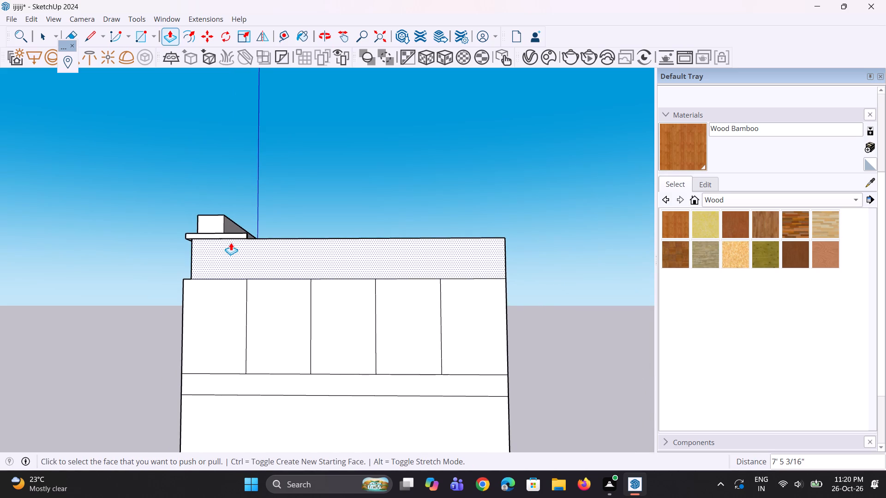
{"action": "scroll", "coordinate": [231, 243], "scroll_direction": "down", "scroll_amount": 5}
{"action": "middle_click_drag", "start_coordinate": [223, 270], "coordinate": [237, 283]}
{"action": "scroll", "coordinate": [236, 314], "scroll_direction": "up", "scroll_amount": 5}
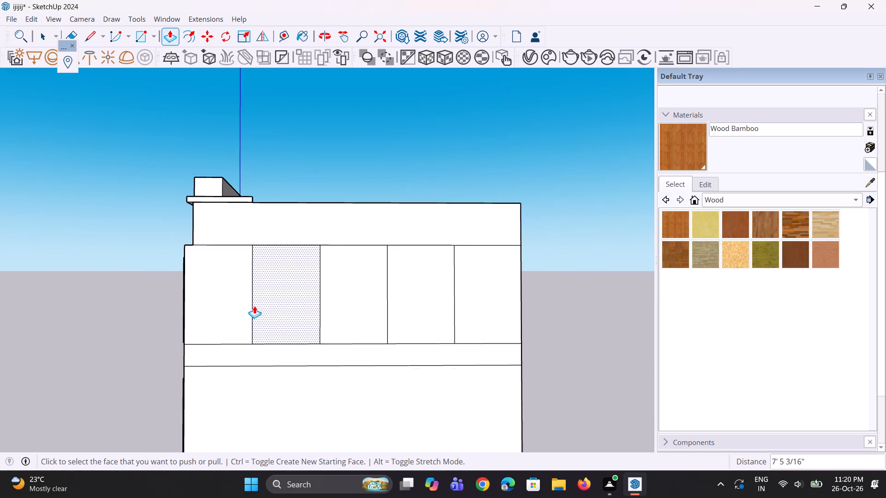
{"action": "scroll", "coordinate": [254, 306], "scroll_direction": "up", "scroll_amount": 2}
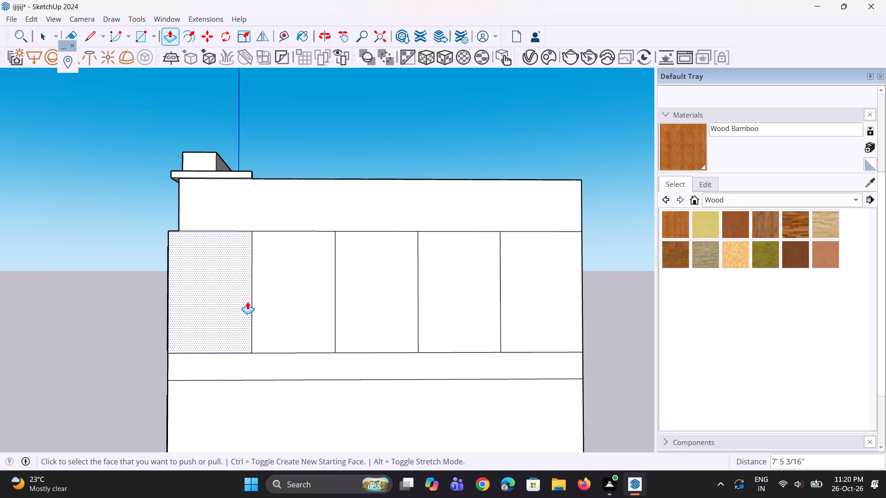
{"action": "scroll", "coordinate": [251, 302], "scroll_direction": "up", "scroll_amount": 4}
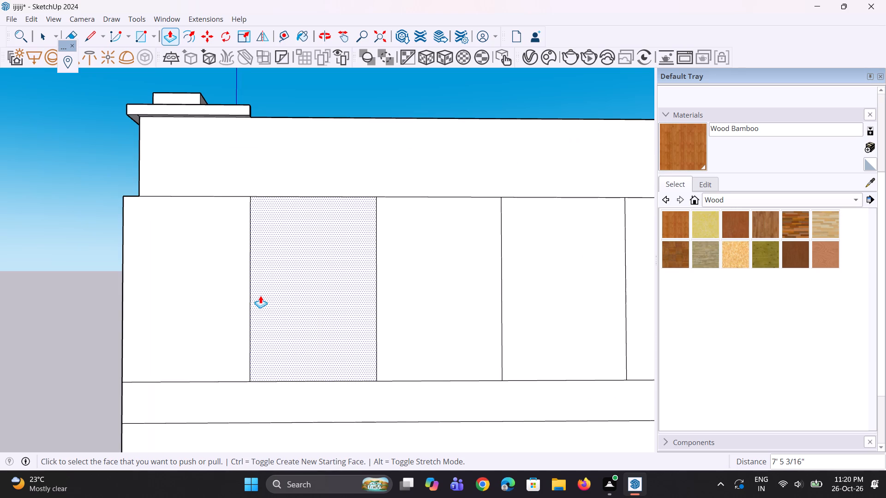
Erase the frontmost and rearmost vertical dividers of the top-floor side wall, keeping the two middle ones.
{"action": "key", "text": "e"}
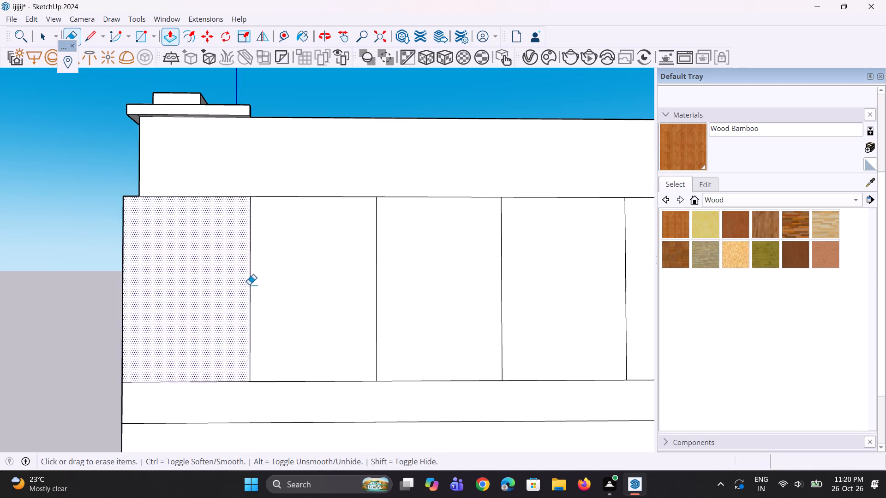
{"action": "left_click_drag", "start_coordinate": [249, 280], "coordinate": [261, 309]}
{"action": "scroll", "coordinate": [247, 301], "scroll_direction": "down", "scroll_amount": 5}
{"action": "scroll", "coordinate": [434, 295], "scroll_direction": "up", "scroll_amount": 2}
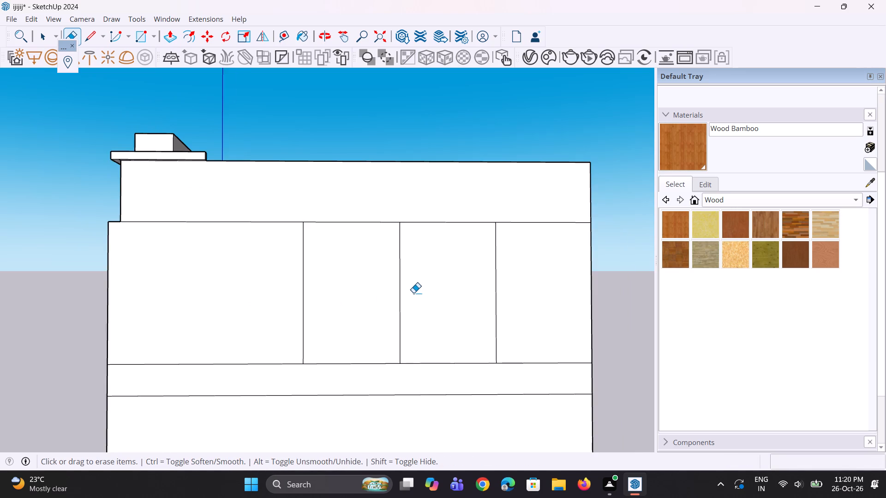
{"action": "scroll", "coordinate": [413, 293], "scroll_direction": "up", "scroll_amount": 2}
{"action": "left_click_drag", "start_coordinate": [395, 291], "coordinate": [409, 308]}
{"action": "scroll", "coordinate": [409, 308], "scroll_direction": "down", "scroll_amount": 5}
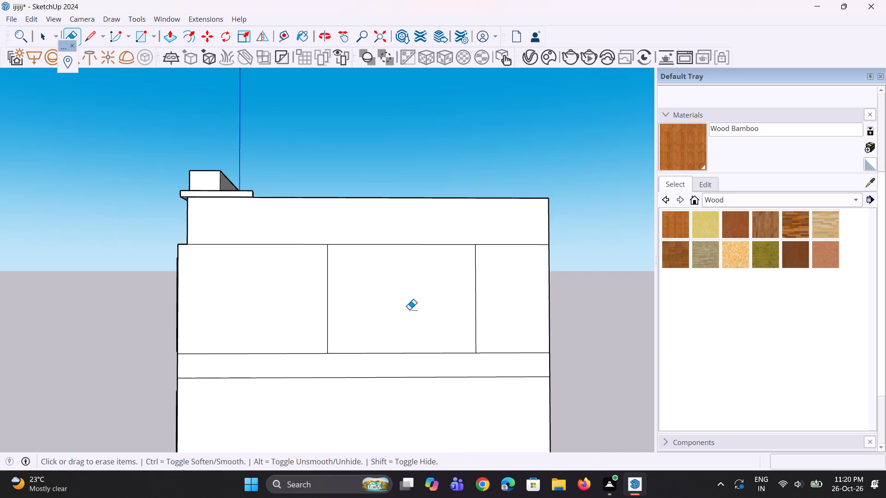
{"action": "key", "text": "ctrl+z"}
{"action": "left_click_drag", "start_coordinate": [472, 296], "coordinate": [485, 328]}
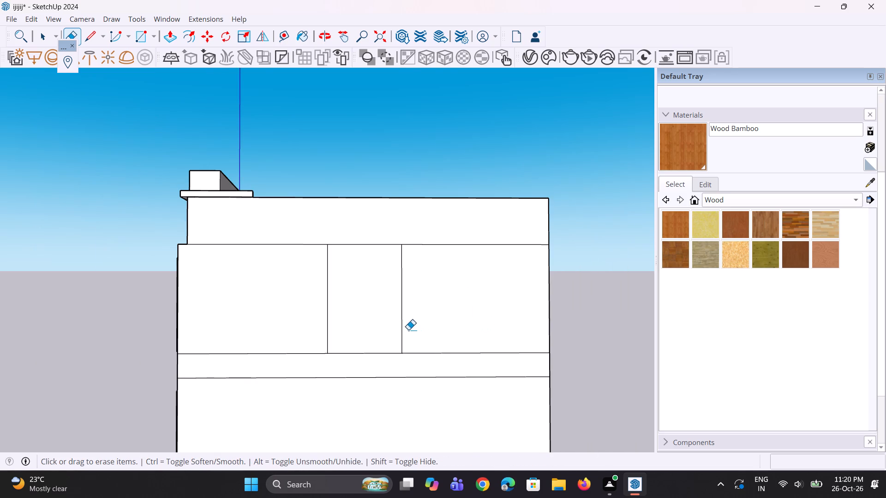
Examine the top-floor side wall with its two middle dividers, the coping and the building's front corner.
{"action": "middle_click_drag", "start_coordinate": [399, 330], "coordinate": [404, 331]}
{"action": "scroll", "coordinate": [343, 339], "scroll_direction": "down", "scroll_amount": 5}
{"action": "middle_click_drag", "start_coordinate": [341, 336], "coordinate": [329, 323]}
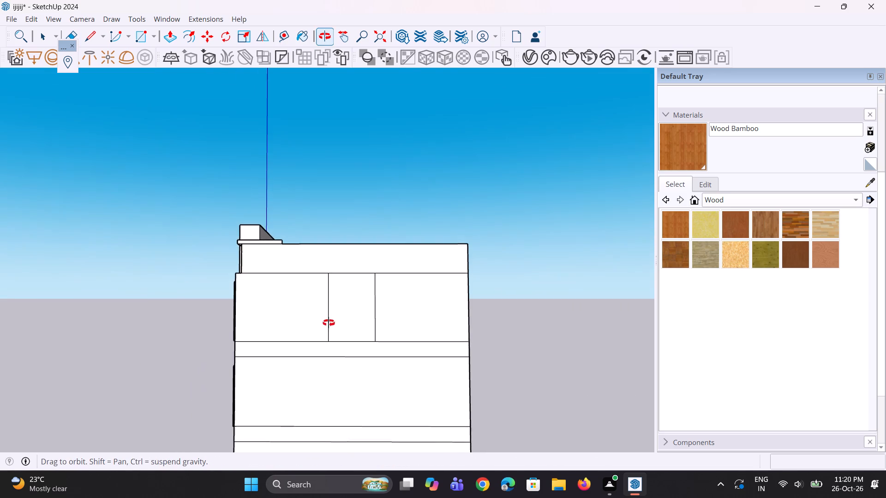
{"action": "middle_click_drag", "start_coordinate": [329, 323], "coordinate": [328, 322]}
{"action": "key", "text": "space"}
{"action": "key", "text": "space"}
{"action": "key", "text": "space"}
{"action": "scroll", "coordinate": [317, 318], "scroll_direction": "up", "scroll_amount": 3}
{"action": "scroll", "coordinate": [261, 323], "scroll_direction": "up", "scroll_amount": 3}
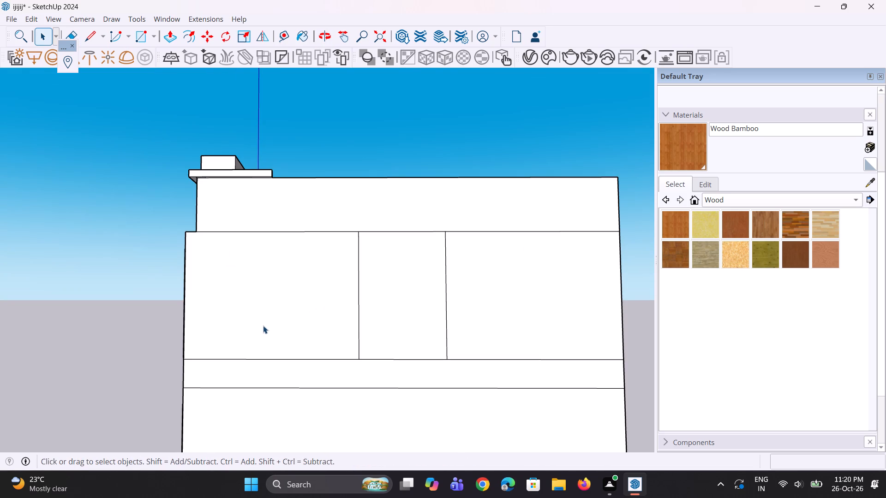
{"action": "scroll", "coordinate": [257, 237], "scroll_direction": "up", "scroll_amount": 1}
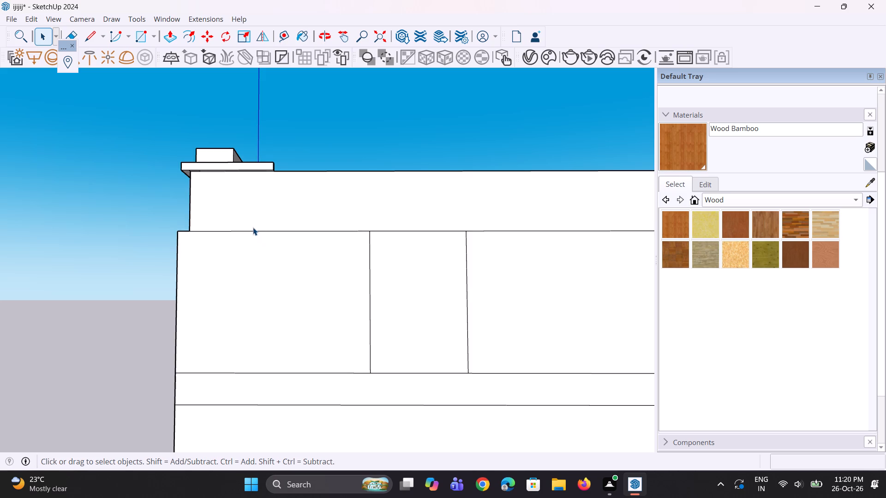
{"action": "middle_click_drag", "start_coordinate": [253, 227], "coordinate": [308, 293]}
{"action": "scroll", "coordinate": [290, 272], "scroll_direction": "up", "scroll_amount": 4}
{"action": "middle_click_drag", "start_coordinate": [288, 280], "coordinate": [310, 224]}
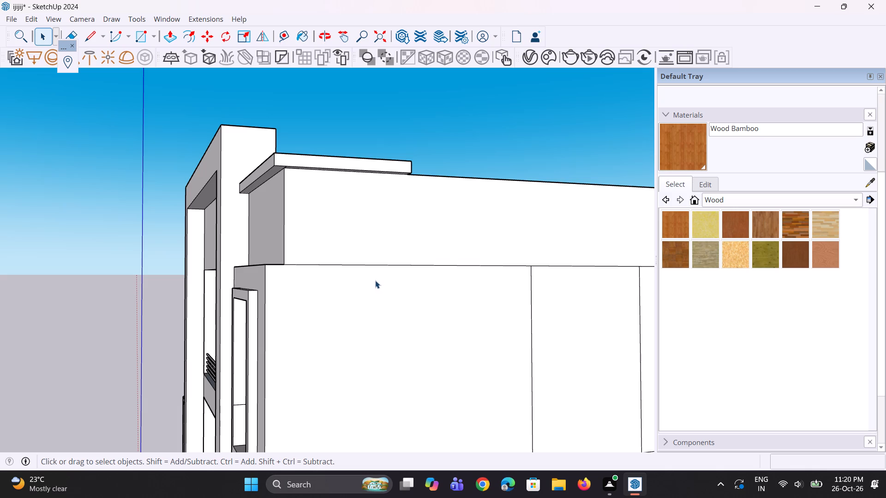
{"action": "scroll", "coordinate": [375, 280], "scroll_direction": "up", "scroll_amount": 1}
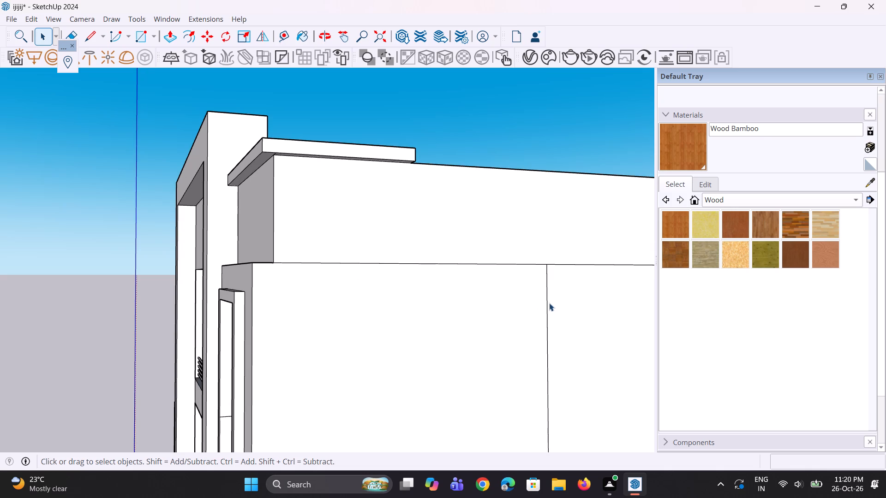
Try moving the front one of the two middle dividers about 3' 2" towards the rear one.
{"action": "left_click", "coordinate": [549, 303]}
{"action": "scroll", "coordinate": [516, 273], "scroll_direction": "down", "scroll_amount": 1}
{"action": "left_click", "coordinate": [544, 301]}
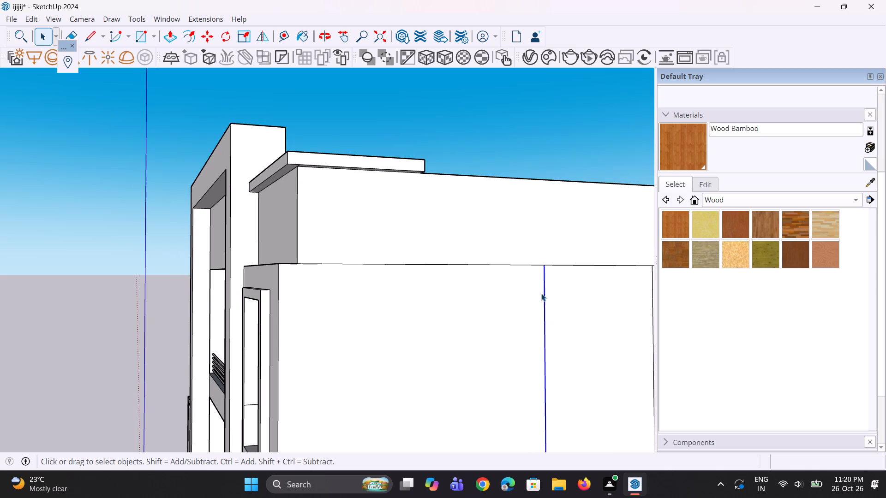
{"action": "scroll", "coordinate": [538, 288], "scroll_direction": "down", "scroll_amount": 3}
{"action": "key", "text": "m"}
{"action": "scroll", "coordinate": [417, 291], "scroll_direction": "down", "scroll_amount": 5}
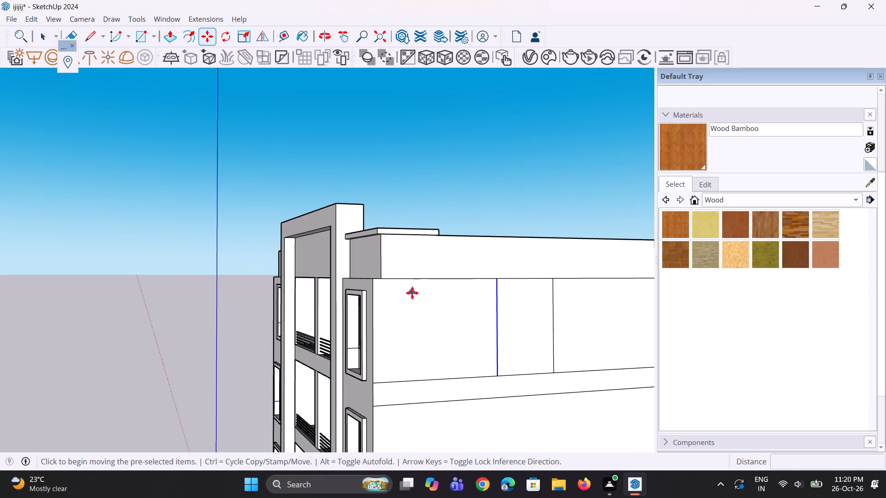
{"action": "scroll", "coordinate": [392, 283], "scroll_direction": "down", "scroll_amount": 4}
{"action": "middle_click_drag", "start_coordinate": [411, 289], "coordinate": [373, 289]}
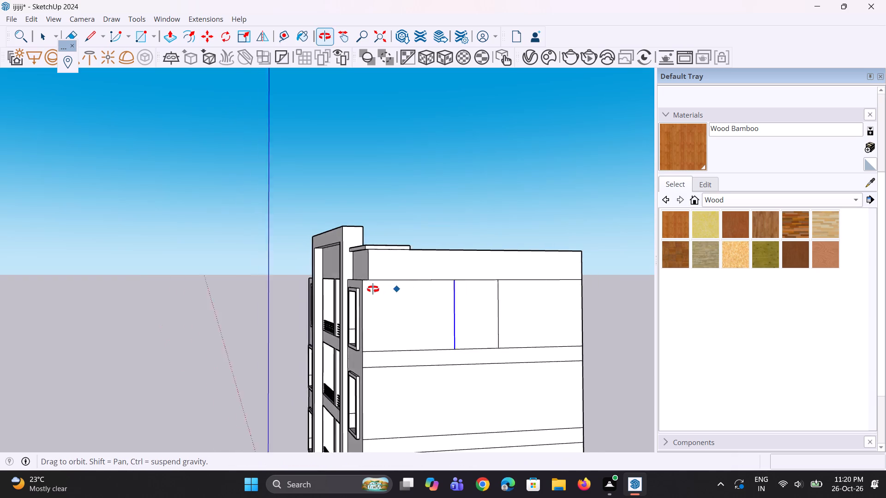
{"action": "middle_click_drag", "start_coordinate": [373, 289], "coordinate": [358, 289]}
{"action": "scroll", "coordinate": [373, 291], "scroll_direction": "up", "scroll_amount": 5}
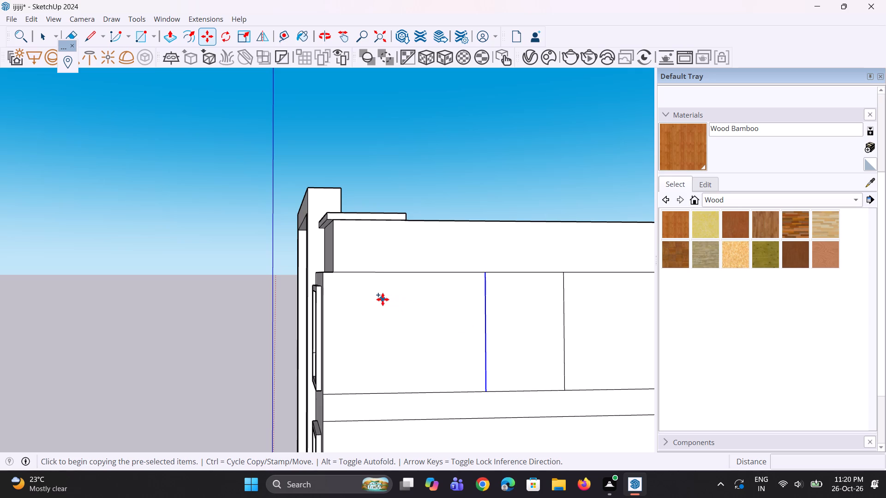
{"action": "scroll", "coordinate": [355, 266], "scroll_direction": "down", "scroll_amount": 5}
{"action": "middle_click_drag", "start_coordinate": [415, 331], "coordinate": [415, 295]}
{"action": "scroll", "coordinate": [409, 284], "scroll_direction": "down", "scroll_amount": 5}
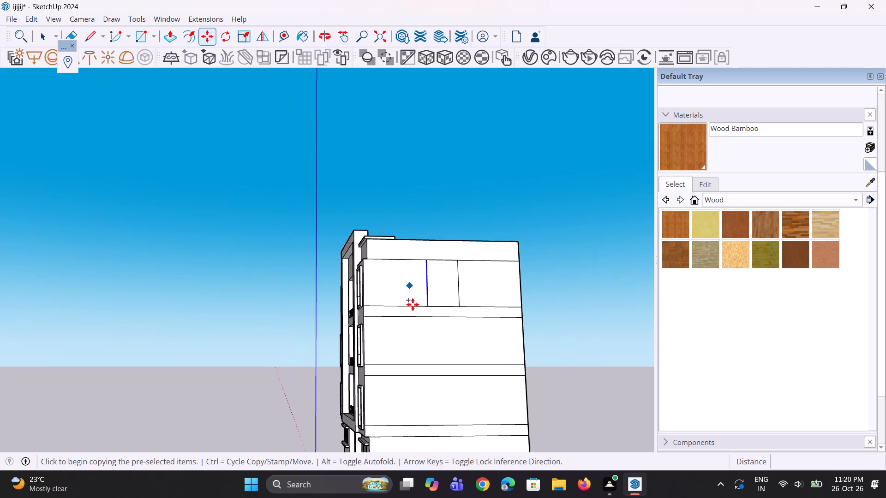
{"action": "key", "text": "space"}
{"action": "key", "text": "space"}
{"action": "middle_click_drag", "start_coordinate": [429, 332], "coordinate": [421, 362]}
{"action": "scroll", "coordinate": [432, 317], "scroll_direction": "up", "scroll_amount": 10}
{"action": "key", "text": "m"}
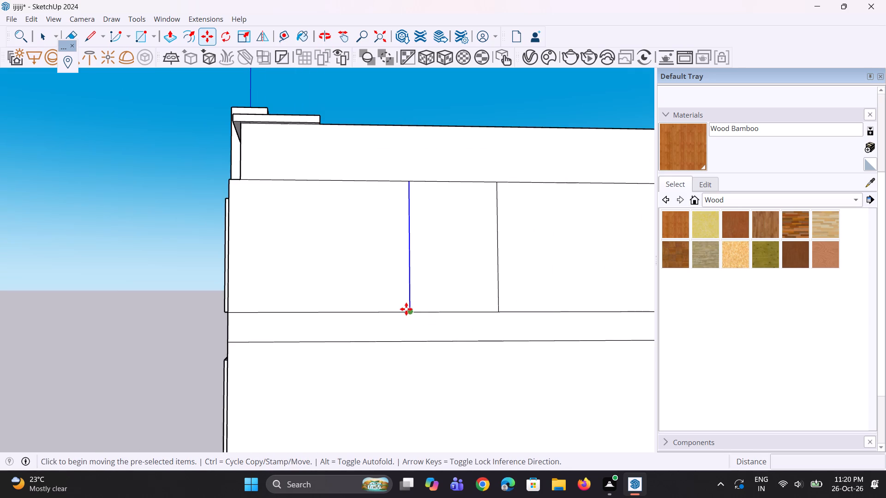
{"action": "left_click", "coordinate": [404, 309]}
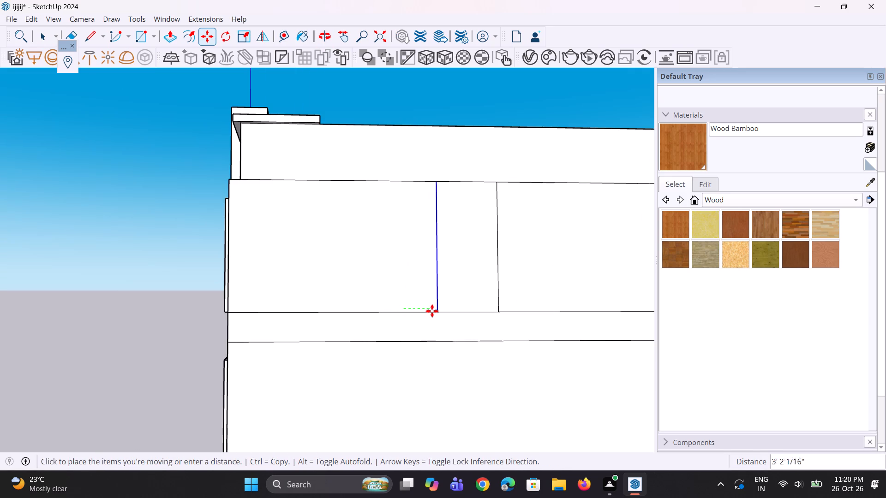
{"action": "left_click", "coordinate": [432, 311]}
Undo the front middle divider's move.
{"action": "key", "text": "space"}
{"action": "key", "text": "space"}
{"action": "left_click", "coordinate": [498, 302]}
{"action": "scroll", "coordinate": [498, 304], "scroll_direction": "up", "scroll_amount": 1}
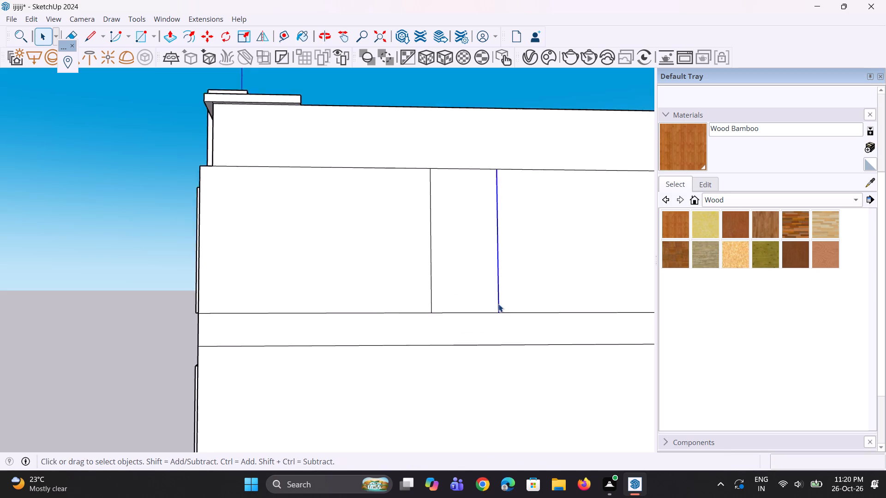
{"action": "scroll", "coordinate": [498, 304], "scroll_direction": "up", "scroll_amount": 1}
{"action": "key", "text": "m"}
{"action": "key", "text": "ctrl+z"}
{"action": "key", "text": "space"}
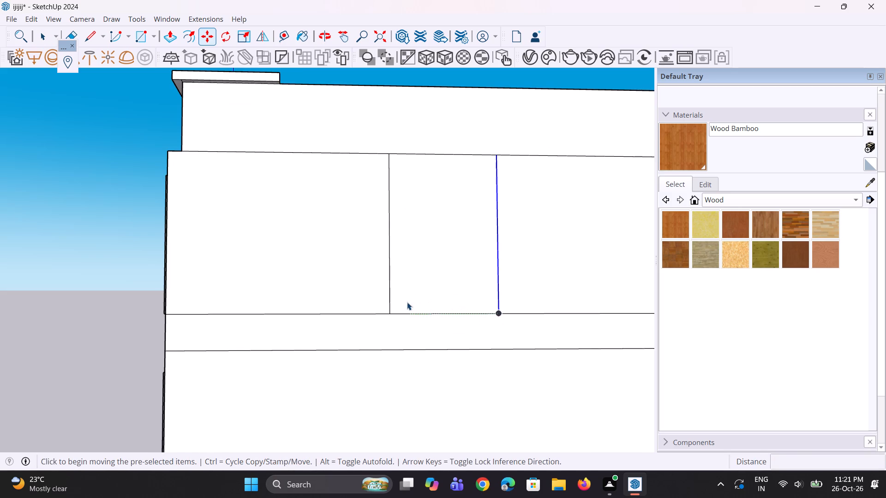
Move the front middle divider of the top-floor side wall 2' towards the rear divider.
{"action": "left_click", "coordinate": [389, 298]}
{"action": "scroll", "coordinate": [389, 310], "scroll_direction": "up", "scroll_amount": 2}
{"action": "key", "text": "m"}
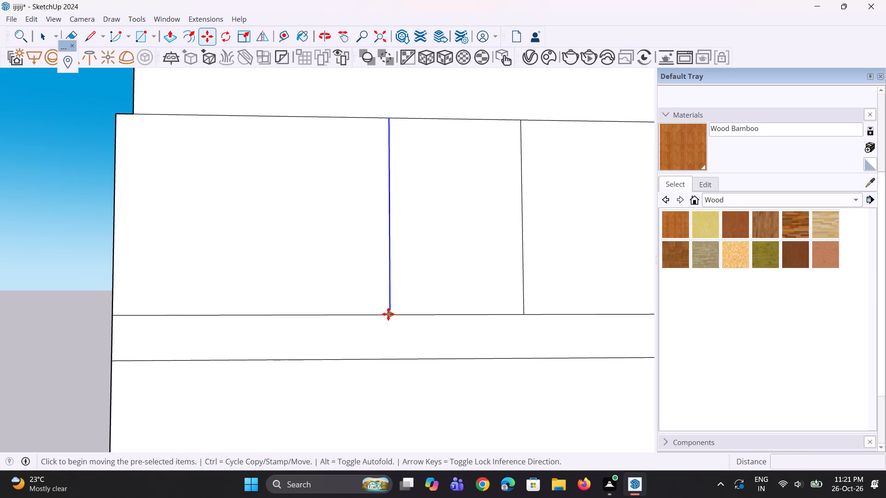
{"action": "left_click", "coordinate": [388, 314]}
{"action": "type", "text": "2'"}
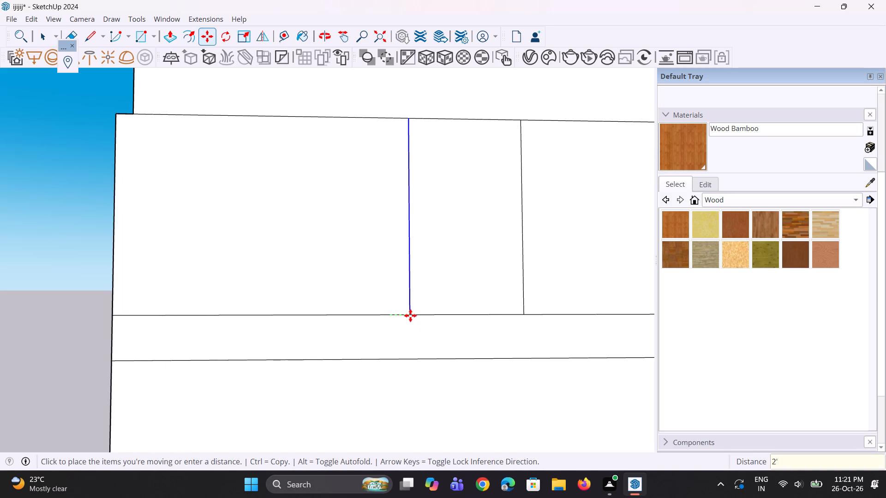
{"action": "key", "text": "Return"}
Move the rear middle divider of the top-floor side wall 2' towards the front divider.
{"action": "key", "text": "space"}
{"action": "left_click", "coordinate": [523, 294]}
{"action": "scroll", "coordinate": [523, 319], "scroll_direction": "up", "scroll_amount": 2}
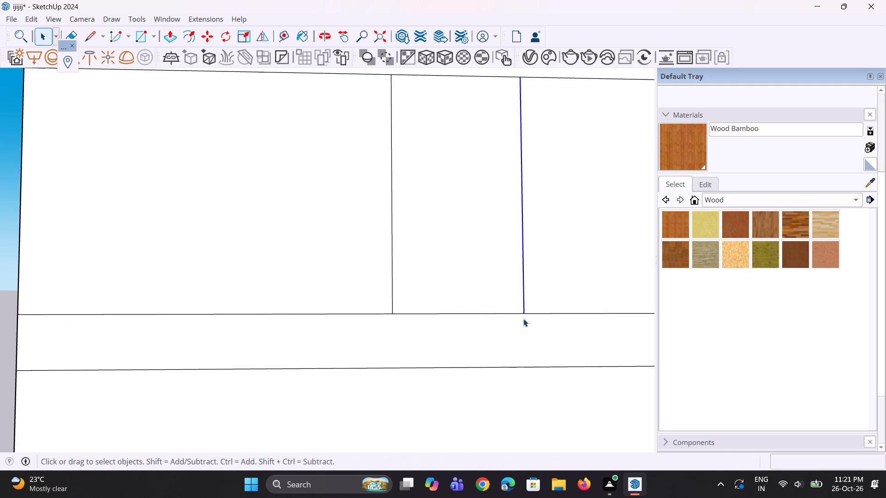
{"action": "key", "text": "m"}
{"action": "left_click", "coordinate": [523, 319]}
{"action": "type", "text": "2'"}
{"action": "key", "text": "Return"}
{"action": "scroll", "coordinate": [440, 319], "scroll_direction": "down", "scroll_amount": 5}
{"action": "middle_click_drag", "start_coordinate": [437, 320], "coordinate": [427, 333]}
{"action": "key", "text": "space"}
{"action": "key", "text": "space"}
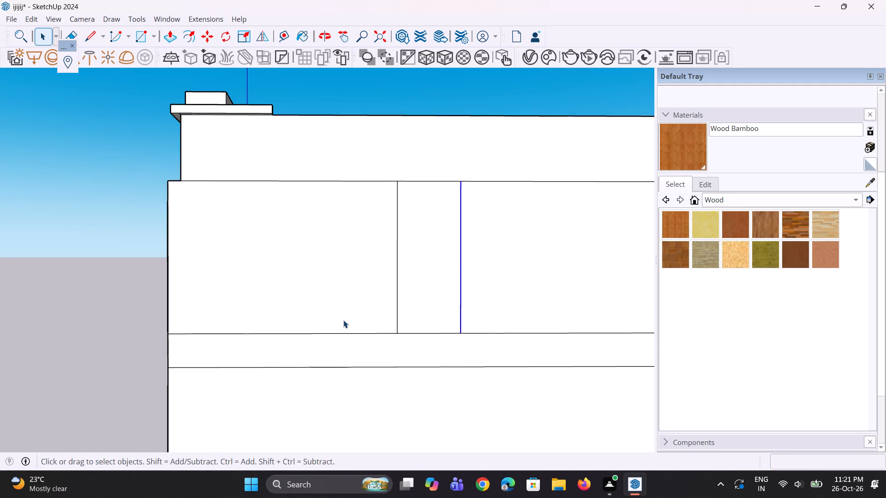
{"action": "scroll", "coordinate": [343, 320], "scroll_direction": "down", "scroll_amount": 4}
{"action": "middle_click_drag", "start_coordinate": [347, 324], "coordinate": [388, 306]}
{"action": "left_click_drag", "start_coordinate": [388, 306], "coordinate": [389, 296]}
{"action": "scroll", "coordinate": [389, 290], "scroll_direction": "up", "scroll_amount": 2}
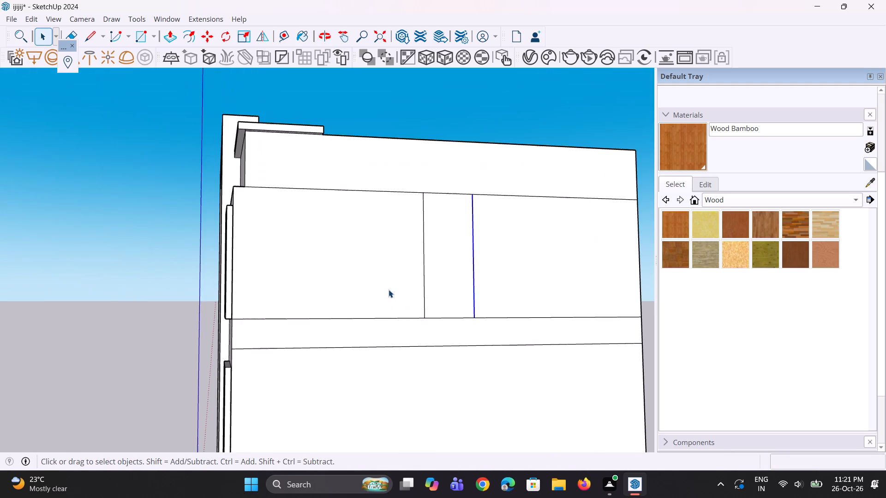
Draw a window rectangle about 7' 4" high and 4' 6" wide on the top-floor side wall, in front of the central panel.
{"action": "key", "text": "r"}
{"action": "scroll", "coordinate": [389, 290], "scroll_direction": "up", "scroll_amount": 3}
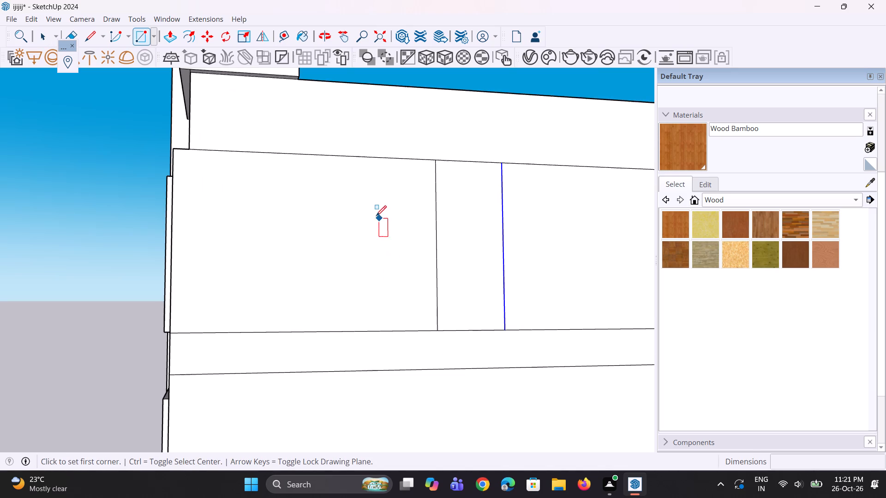
{"action": "left_click", "coordinate": [367, 202]}
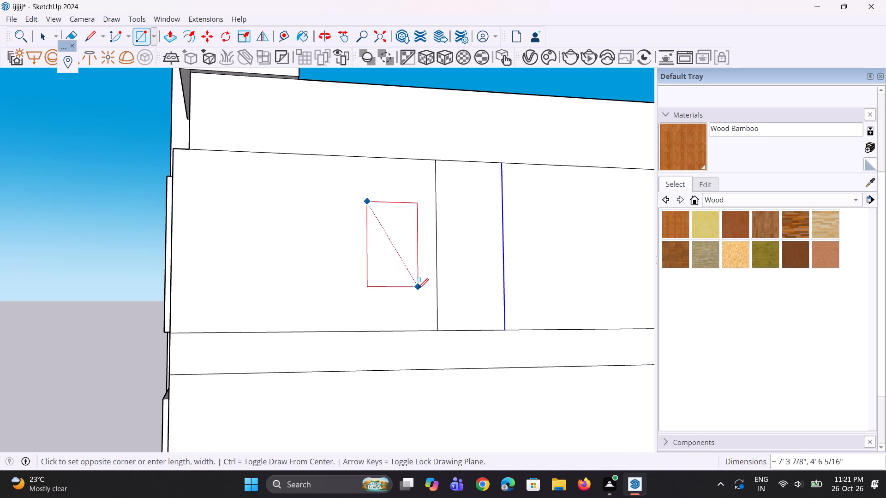
{"action": "left_click", "coordinate": [418, 289]}
{"action": "key", "text": "space"}
Offset the window rectangle's outline slightly outwards to form a narrow surrounding frame.
{"action": "left_click", "coordinate": [406, 263]}
{"action": "scroll", "coordinate": [385, 272], "scroll_direction": "down", "scroll_amount": 4}
{"action": "scroll", "coordinate": [383, 271], "scroll_direction": "up", "scroll_amount": 2}
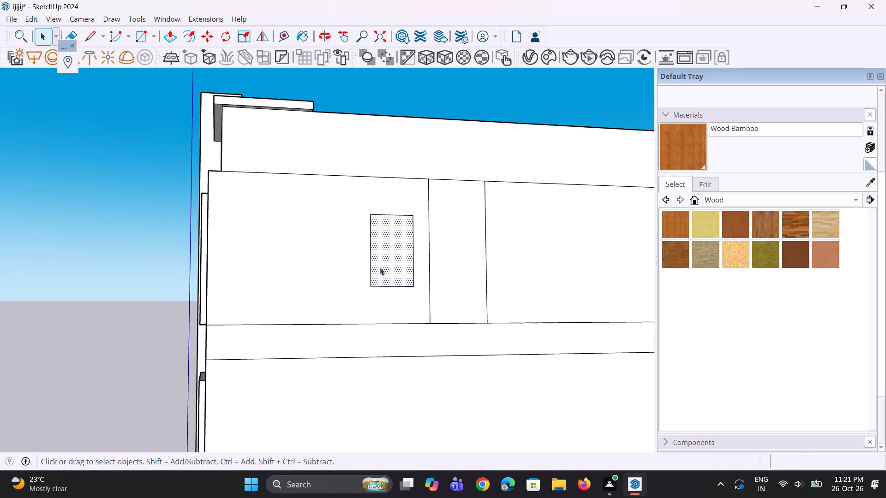
{"action": "key", "text": "f"}
{"action": "left_click", "coordinate": [371, 262]}
{"action": "left_click", "coordinate": [366, 259]}
{"action": "key", "text": "space"}
{"action": "key", "text": "space"}
Copy the window's pane and frame about 17' 4" straight down onto the next floor's side wall.
{"action": "left_click", "coordinate": [382, 259]}
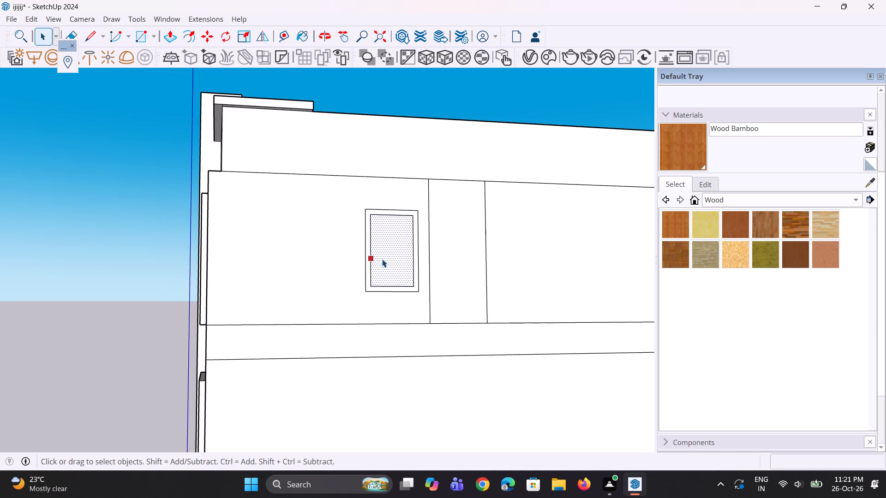
{"action": "scroll", "coordinate": [377, 283], "scroll_direction": "up", "scroll_amount": 3}
{"action": "left_click", "coordinate": [376, 292]}
{"action": "scroll", "coordinate": [393, 277], "scroll_direction": "down", "scroll_amount": 5}
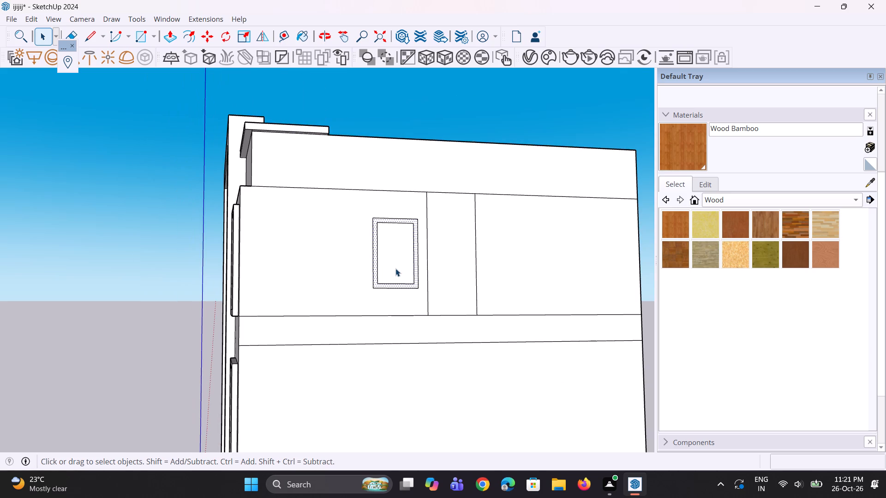
{"action": "left_click", "coordinate": [395, 268], "text": "ctrl"}
{"action": "scroll", "coordinate": [395, 267], "scroll_direction": "down", "scroll_amount": 5}
{"action": "key", "text": "m"}
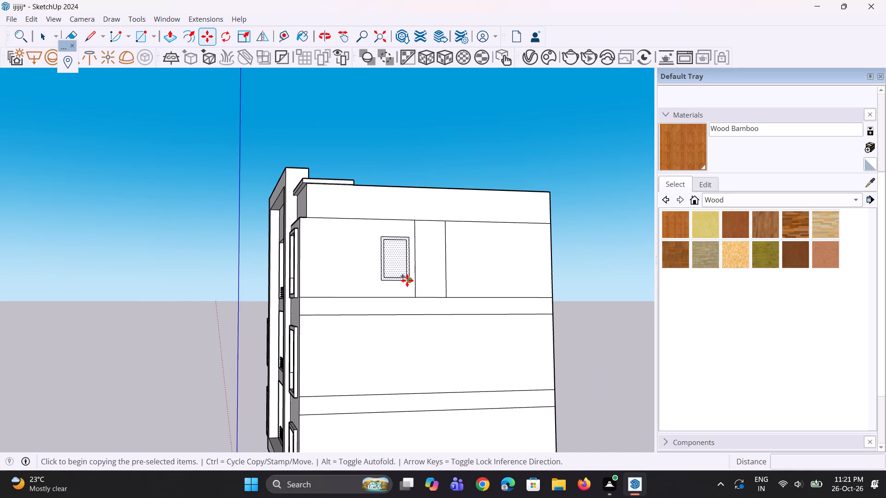
{"action": "left_click", "coordinate": [407, 279]}
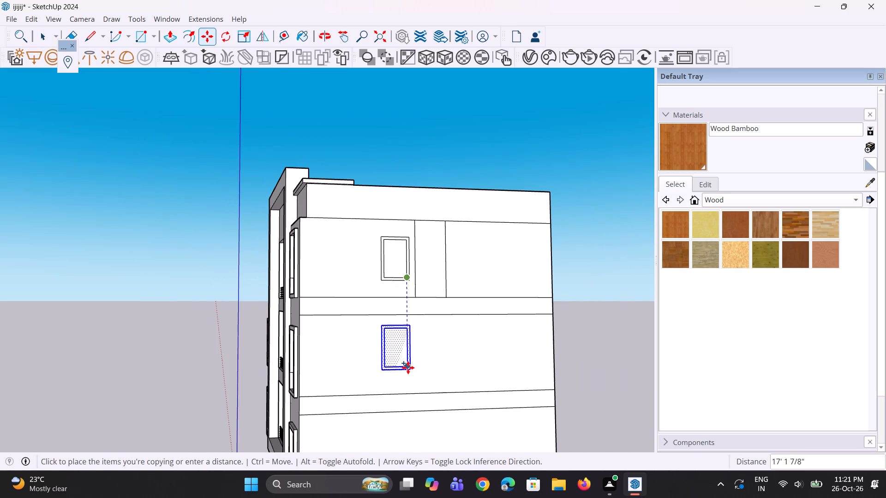
{"action": "left_click", "coordinate": [409, 369]}
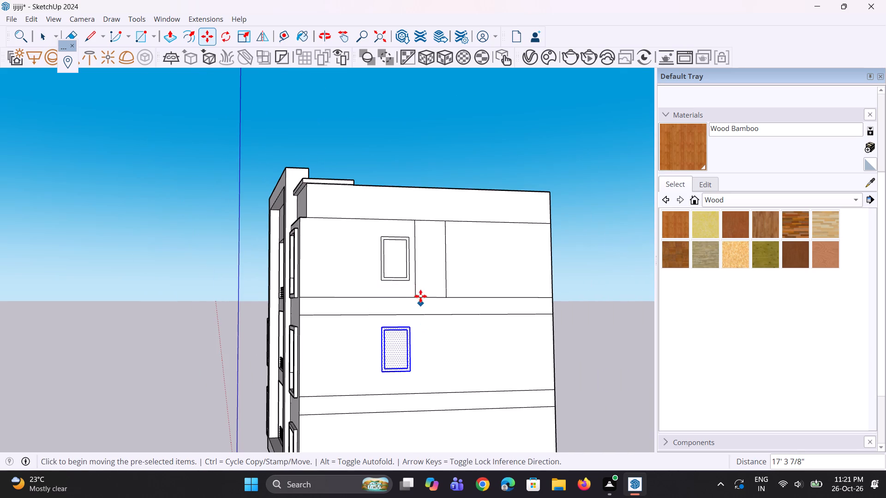
Place further copies of the second window on the two floors beneath, about 18' 4" and 36' 7" below it.
{"action": "scroll", "coordinate": [420, 296], "scroll_direction": "down", "scroll_amount": 5}
{"action": "middle_click_drag", "start_coordinate": [417, 345], "coordinate": [400, 336]}
{"action": "scroll", "coordinate": [403, 330], "scroll_direction": "up", "scroll_amount": 1}
{"action": "scroll", "coordinate": [411, 303], "scroll_direction": "down", "scroll_amount": 4}
{"action": "scroll", "coordinate": [401, 383], "scroll_direction": "up", "scroll_amount": 5}
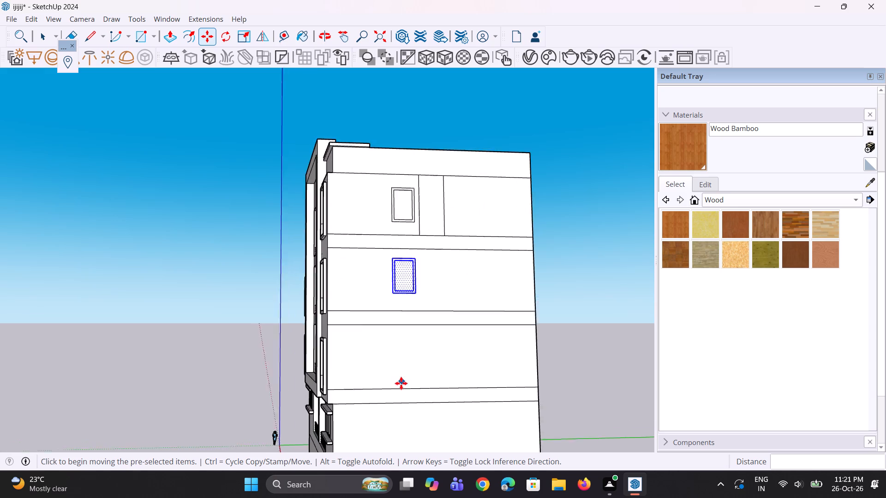
{"action": "scroll", "coordinate": [401, 383], "scroll_direction": "up", "scroll_amount": 3}
{"action": "key", "text": "m"}
{"action": "scroll", "coordinate": [414, 352], "scroll_direction": "up", "scroll_amount": 1, "text": "ctrl"}
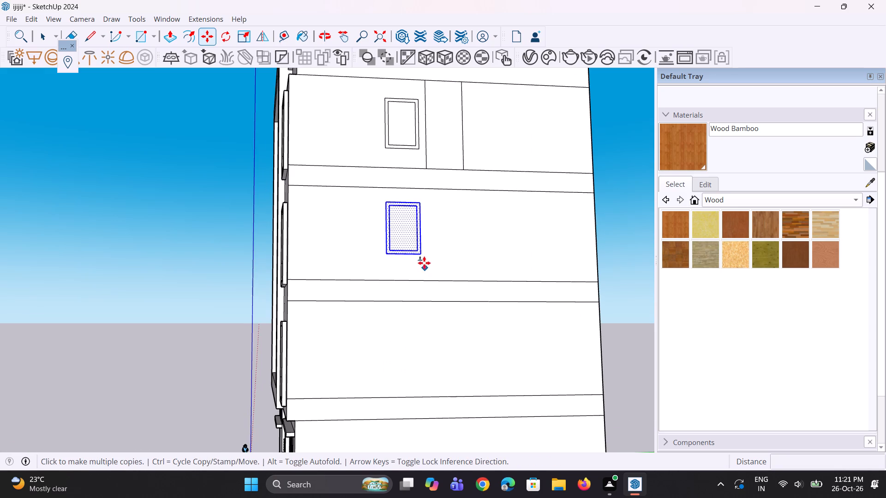
{"action": "left_click", "coordinate": [423, 258]}
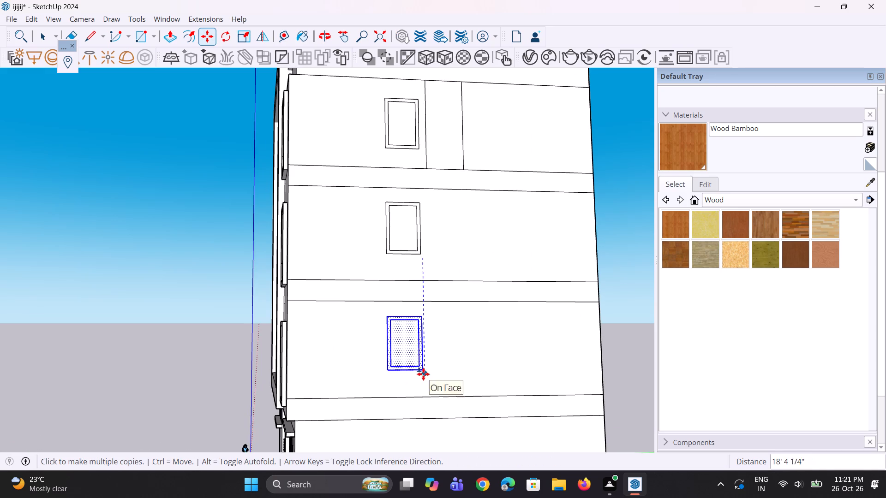
{"action": "left_click", "coordinate": [423, 374]}
{"action": "scroll", "coordinate": [424, 290], "scroll_direction": "down", "scroll_amount": 4}
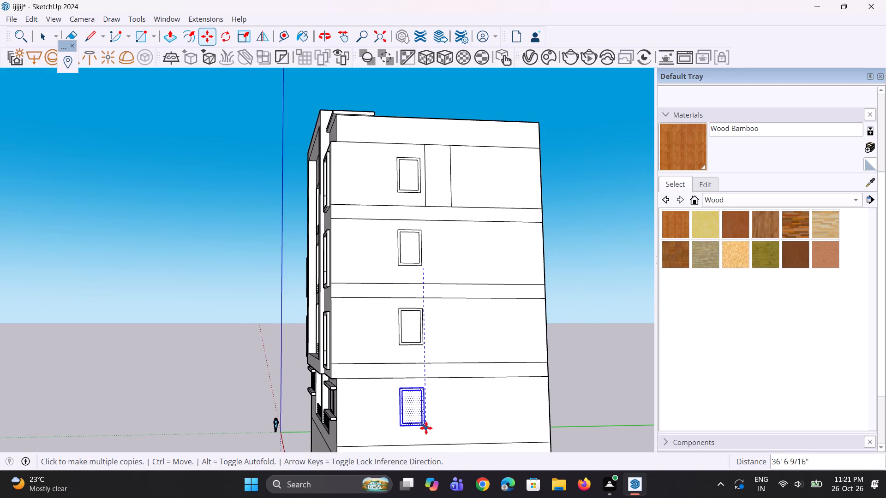
{"action": "left_click", "coordinate": [426, 427]}
{"action": "key", "text": "space"}
{"action": "key", "text": "space"}
Draw a vertical line across the full height of the top-floor side wall, just in front of the window.
{"action": "middle_click_drag", "start_coordinate": [428, 414], "coordinate": [408, 413]}
{"action": "scroll", "coordinate": [420, 411], "scroll_direction": "down", "scroll_amount": 6}
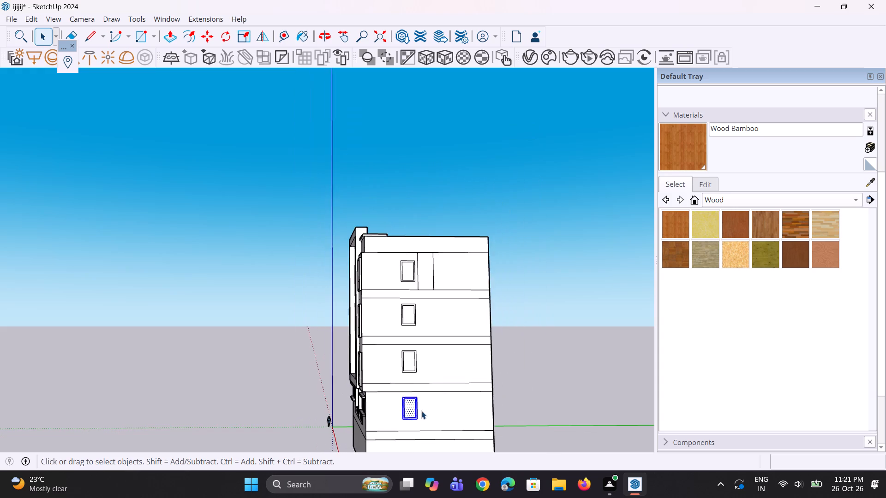
{"action": "middle_click_drag", "start_coordinate": [410, 386], "coordinate": [404, 368]}
{"action": "scroll", "coordinate": [399, 337], "scroll_direction": "up", "scroll_amount": 9}
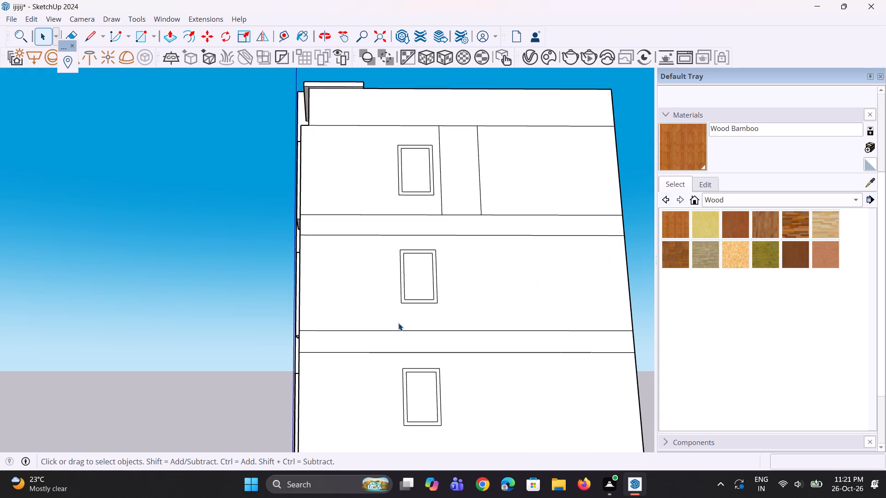
{"action": "scroll", "coordinate": [402, 184], "scroll_direction": "up", "scroll_amount": 1}
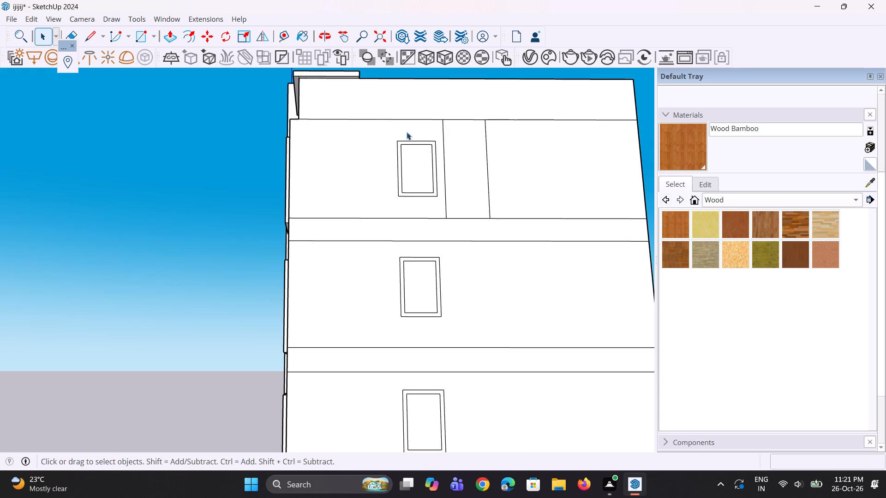
{"action": "key", "text": "l"}
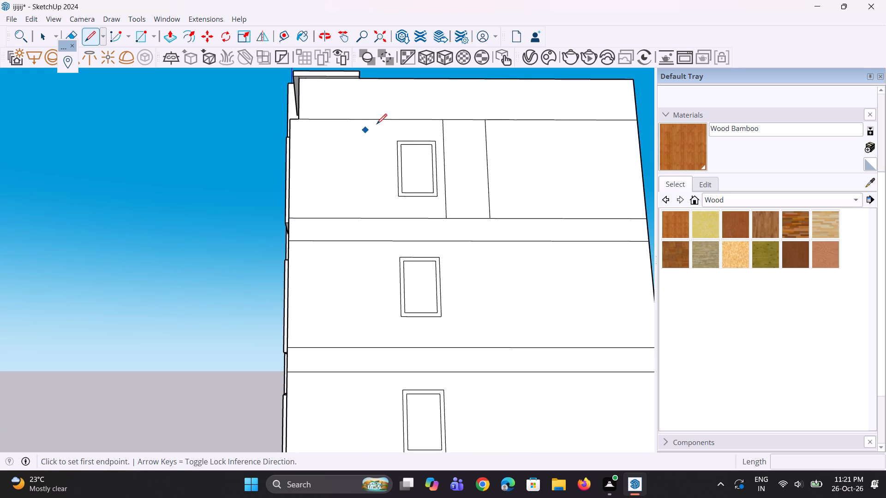
{"action": "left_click", "coordinate": [389, 121]}
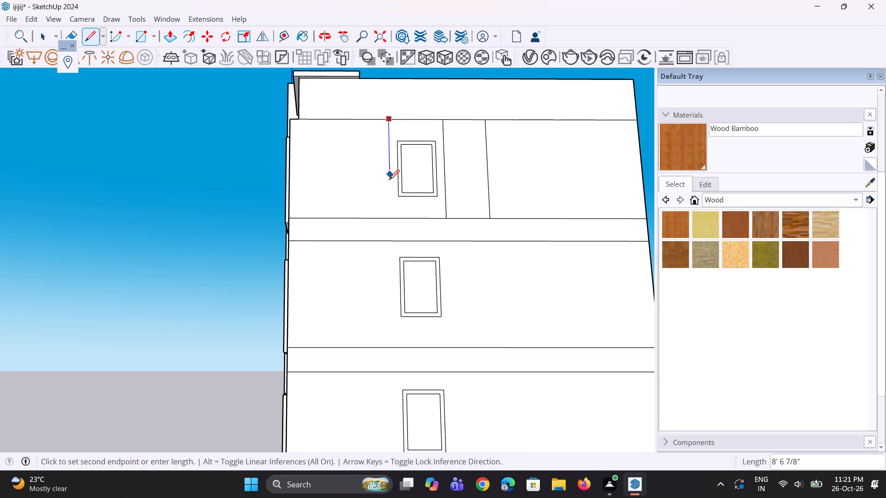
{"action": "left_click", "coordinate": [395, 217]}
{"action": "key", "text": "space"}
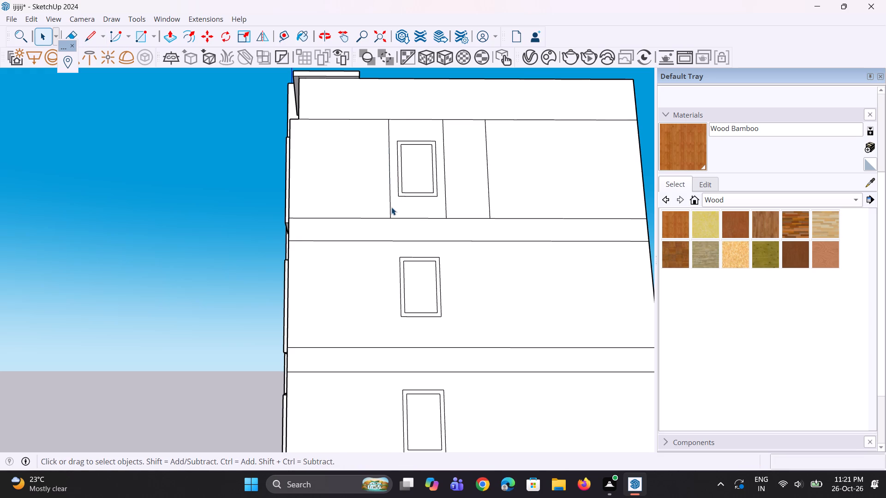
Copy the new vertical line about 4' 10" towards the building's front to outline a narrow strip.
{"action": "left_click", "coordinate": [390, 206]}
{"action": "scroll", "coordinate": [390, 219], "scroll_direction": "up", "scroll_amount": 1}
{"action": "key", "text": "m"}
{"action": "scroll", "coordinate": [389, 222], "scroll_direction": "up", "scroll_amount": 2}
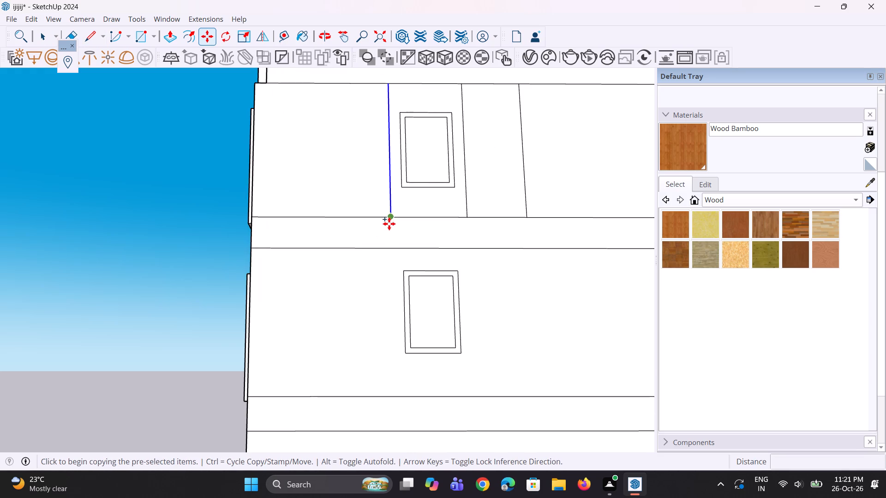
{"action": "left_click", "coordinate": [388, 221]}
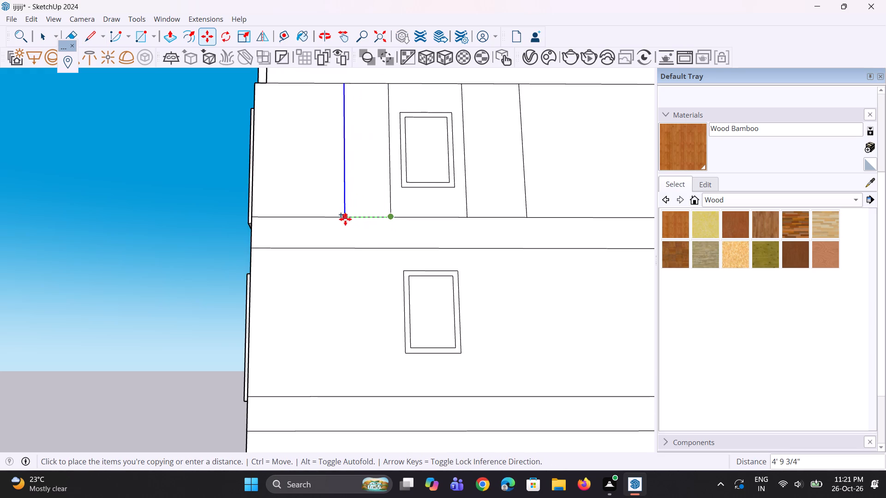
{"action": "left_click", "coordinate": [345, 219]}
{"action": "scroll", "coordinate": [366, 221], "scroll_direction": "down", "scroll_amount": 5}
{"action": "key", "text": "space"}
{"action": "key", "text": "space"}
Copy the narrow strip in front of the window about 18' 4" down, arraying it as three copies across the lower floors.
{"action": "left_click", "coordinate": [371, 206]}
{"action": "scroll", "coordinate": [369, 205], "scroll_direction": "up", "scroll_amount": 2}
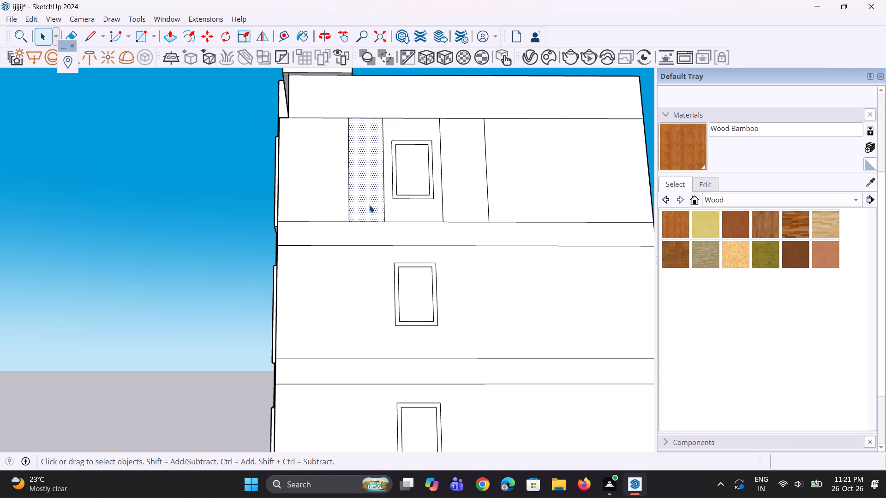
{"action": "key", "text": "m"}
{"action": "left_click", "coordinate": [383, 222]}
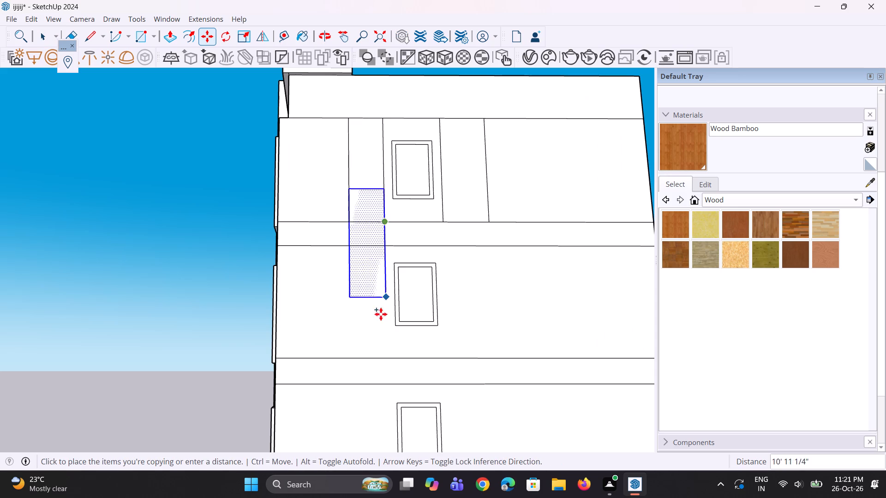
{"action": "left_click", "coordinate": [387, 358]}
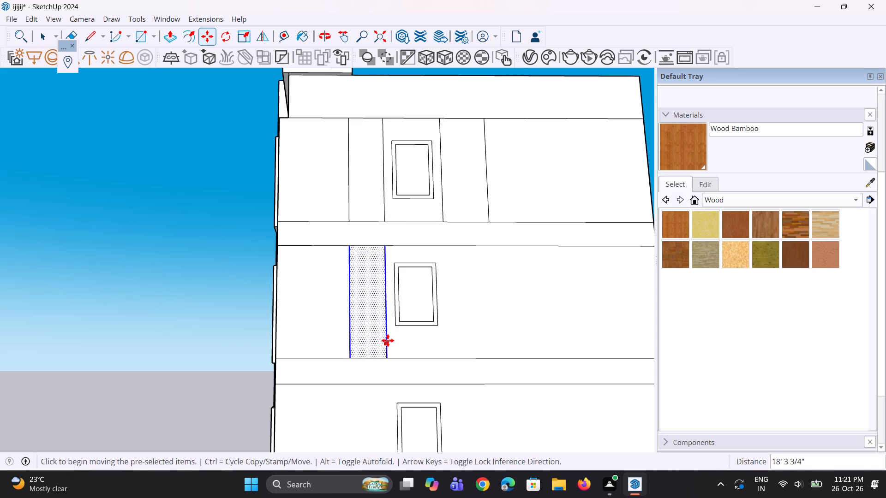
{"action": "key", "text": "asterisk"}
{"action": "key", "text": "3"}
{"action": "key", "text": "Return"}
{"action": "scroll", "coordinate": [383, 289], "scroll_direction": "down", "scroll_amount": 8}
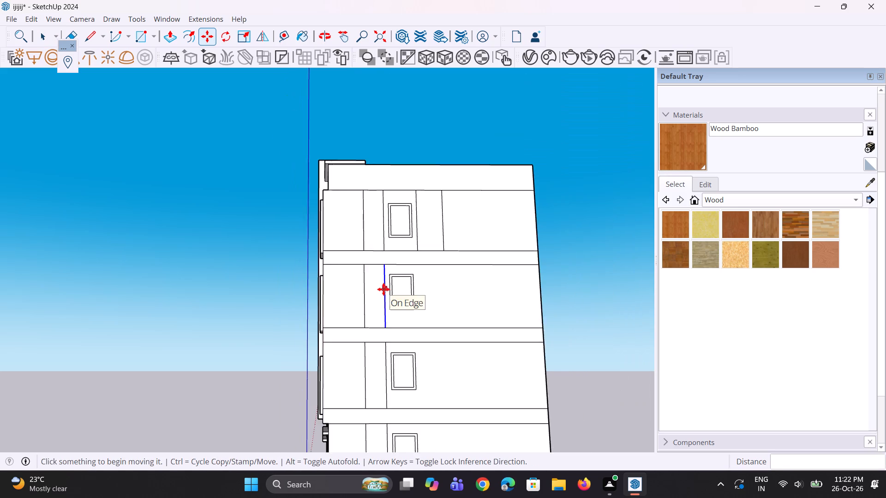
{"action": "scroll", "coordinate": [383, 289], "scroll_direction": "down", "scroll_amount": 3}
{"action": "middle_click_drag", "start_coordinate": [371, 362], "coordinate": [369, 392]}
{"action": "scroll", "coordinate": [376, 364], "scroll_direction": "up", "scroll_amount": 5}
{"action": "middle_click_drag", "start_coordinate": [379, 355], "coordinate": [381, 356]}
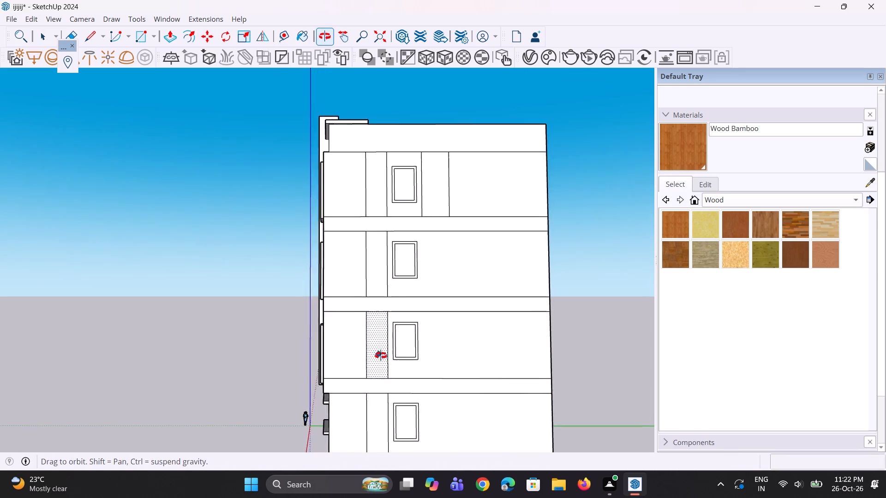
{"action": "middle_click_drag", "start_coordinate": [381, 356], "coordinate": [390, 360]}
{"action": "scroll", "coordinate": [401, 332], "scroll_direction": "up", "scroll_amount": 3}
{"action": "key", "text": "space"}
{"action": "key", "text": "space"}
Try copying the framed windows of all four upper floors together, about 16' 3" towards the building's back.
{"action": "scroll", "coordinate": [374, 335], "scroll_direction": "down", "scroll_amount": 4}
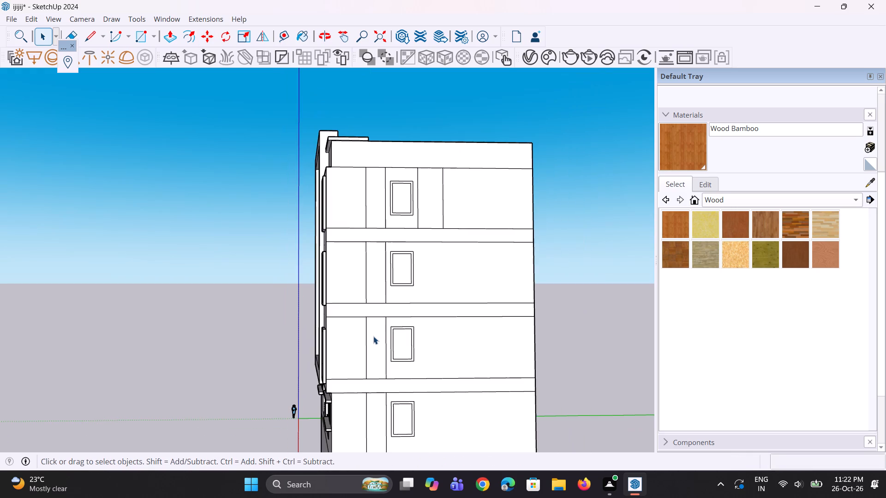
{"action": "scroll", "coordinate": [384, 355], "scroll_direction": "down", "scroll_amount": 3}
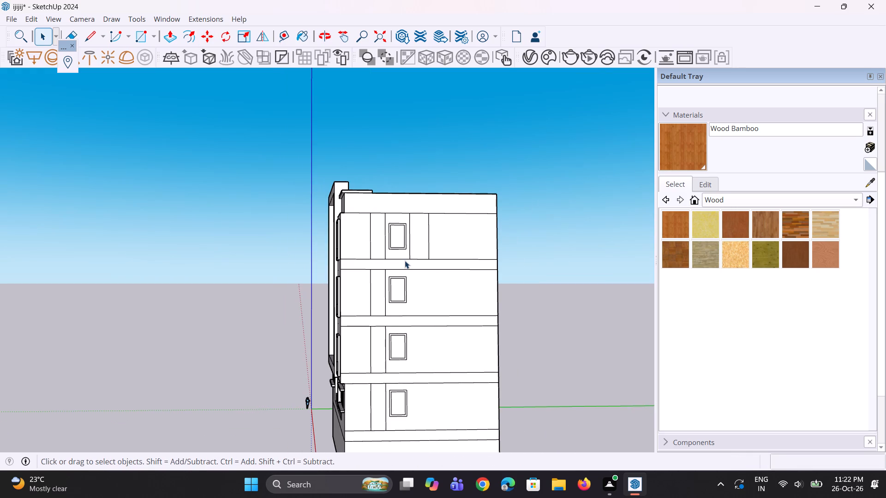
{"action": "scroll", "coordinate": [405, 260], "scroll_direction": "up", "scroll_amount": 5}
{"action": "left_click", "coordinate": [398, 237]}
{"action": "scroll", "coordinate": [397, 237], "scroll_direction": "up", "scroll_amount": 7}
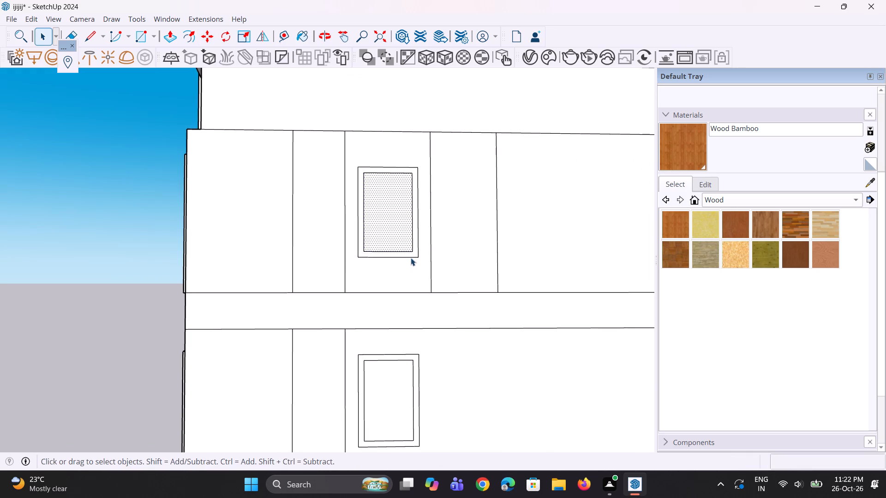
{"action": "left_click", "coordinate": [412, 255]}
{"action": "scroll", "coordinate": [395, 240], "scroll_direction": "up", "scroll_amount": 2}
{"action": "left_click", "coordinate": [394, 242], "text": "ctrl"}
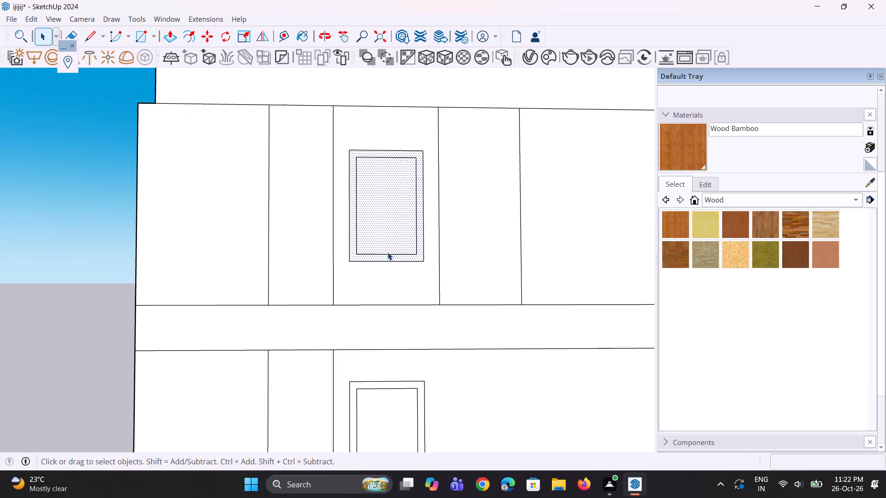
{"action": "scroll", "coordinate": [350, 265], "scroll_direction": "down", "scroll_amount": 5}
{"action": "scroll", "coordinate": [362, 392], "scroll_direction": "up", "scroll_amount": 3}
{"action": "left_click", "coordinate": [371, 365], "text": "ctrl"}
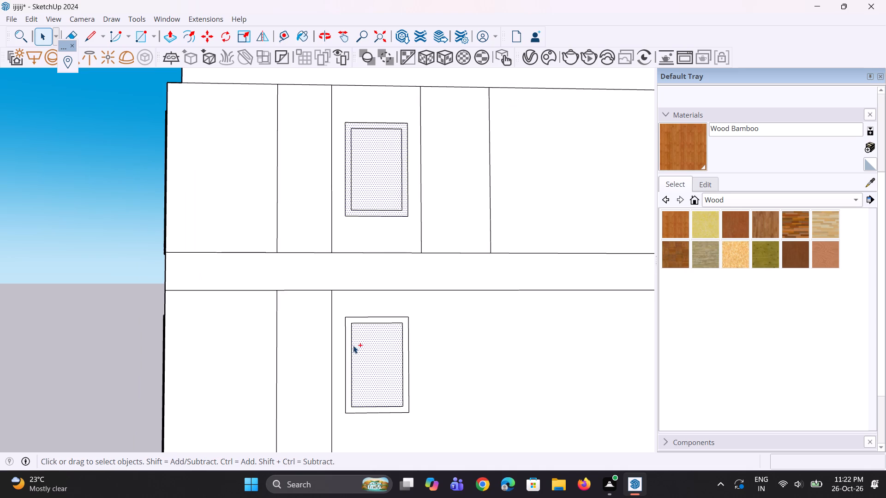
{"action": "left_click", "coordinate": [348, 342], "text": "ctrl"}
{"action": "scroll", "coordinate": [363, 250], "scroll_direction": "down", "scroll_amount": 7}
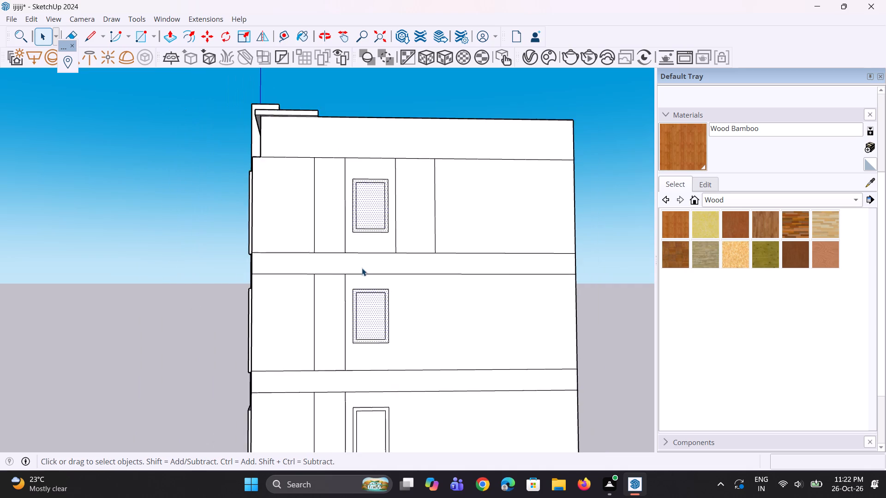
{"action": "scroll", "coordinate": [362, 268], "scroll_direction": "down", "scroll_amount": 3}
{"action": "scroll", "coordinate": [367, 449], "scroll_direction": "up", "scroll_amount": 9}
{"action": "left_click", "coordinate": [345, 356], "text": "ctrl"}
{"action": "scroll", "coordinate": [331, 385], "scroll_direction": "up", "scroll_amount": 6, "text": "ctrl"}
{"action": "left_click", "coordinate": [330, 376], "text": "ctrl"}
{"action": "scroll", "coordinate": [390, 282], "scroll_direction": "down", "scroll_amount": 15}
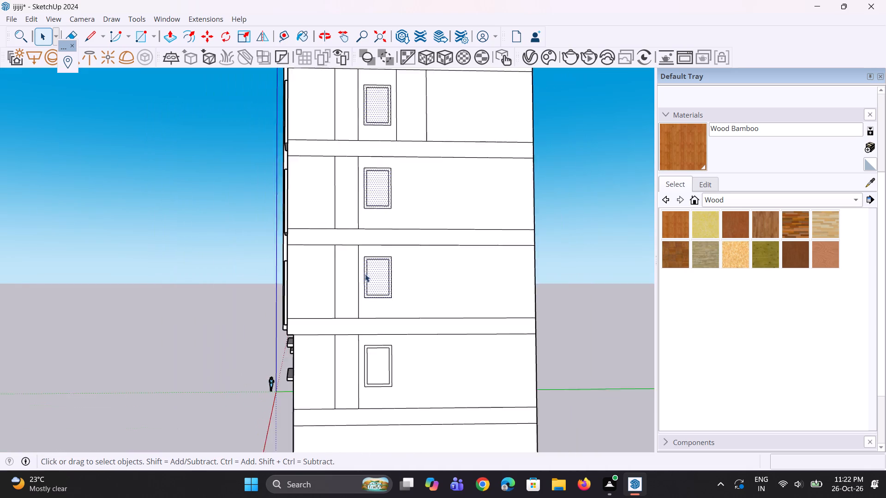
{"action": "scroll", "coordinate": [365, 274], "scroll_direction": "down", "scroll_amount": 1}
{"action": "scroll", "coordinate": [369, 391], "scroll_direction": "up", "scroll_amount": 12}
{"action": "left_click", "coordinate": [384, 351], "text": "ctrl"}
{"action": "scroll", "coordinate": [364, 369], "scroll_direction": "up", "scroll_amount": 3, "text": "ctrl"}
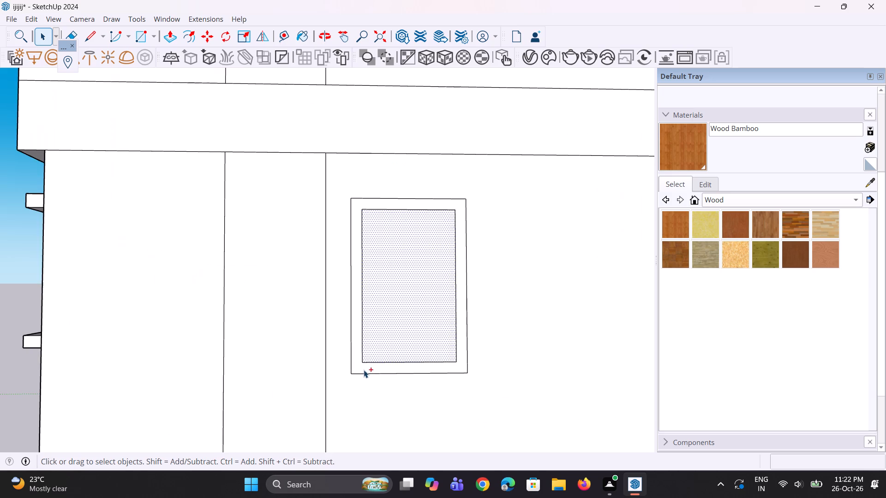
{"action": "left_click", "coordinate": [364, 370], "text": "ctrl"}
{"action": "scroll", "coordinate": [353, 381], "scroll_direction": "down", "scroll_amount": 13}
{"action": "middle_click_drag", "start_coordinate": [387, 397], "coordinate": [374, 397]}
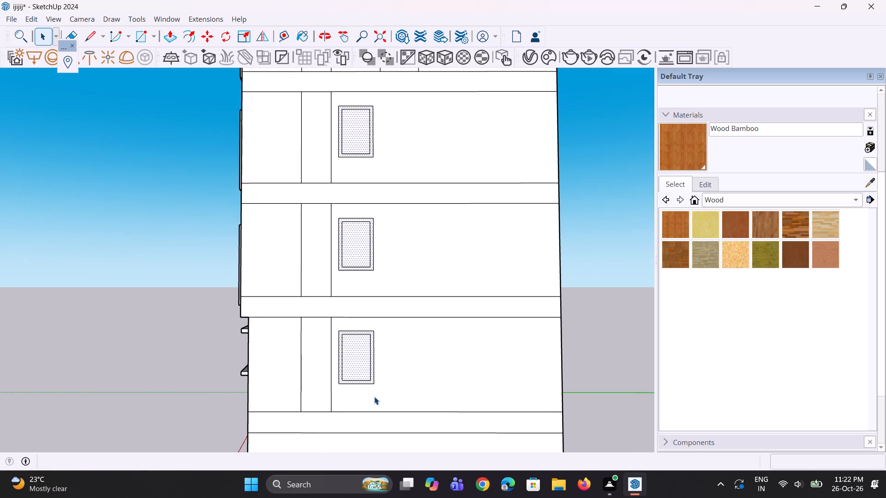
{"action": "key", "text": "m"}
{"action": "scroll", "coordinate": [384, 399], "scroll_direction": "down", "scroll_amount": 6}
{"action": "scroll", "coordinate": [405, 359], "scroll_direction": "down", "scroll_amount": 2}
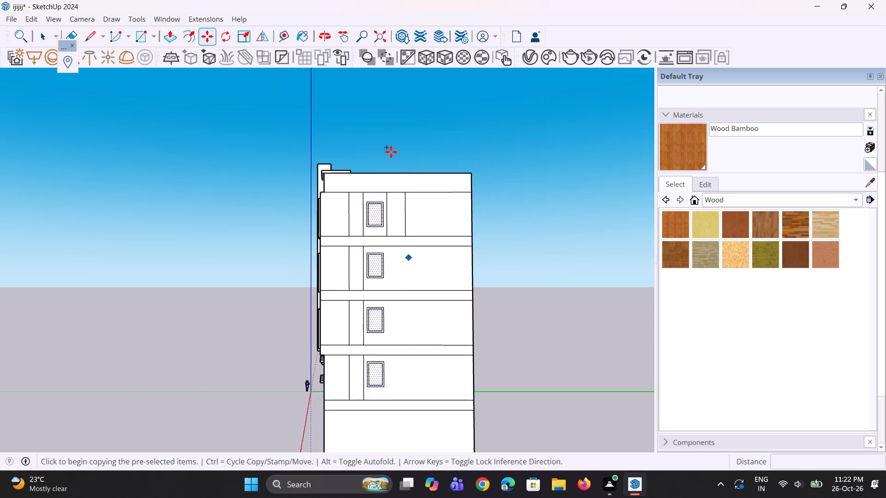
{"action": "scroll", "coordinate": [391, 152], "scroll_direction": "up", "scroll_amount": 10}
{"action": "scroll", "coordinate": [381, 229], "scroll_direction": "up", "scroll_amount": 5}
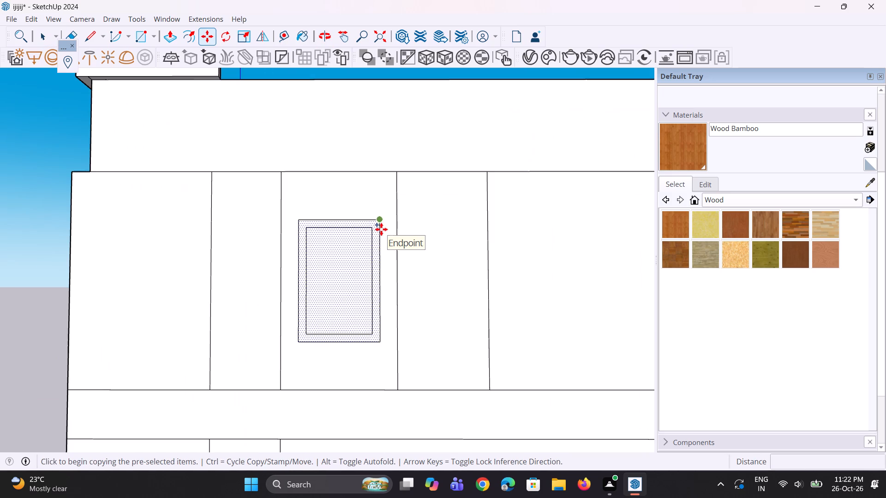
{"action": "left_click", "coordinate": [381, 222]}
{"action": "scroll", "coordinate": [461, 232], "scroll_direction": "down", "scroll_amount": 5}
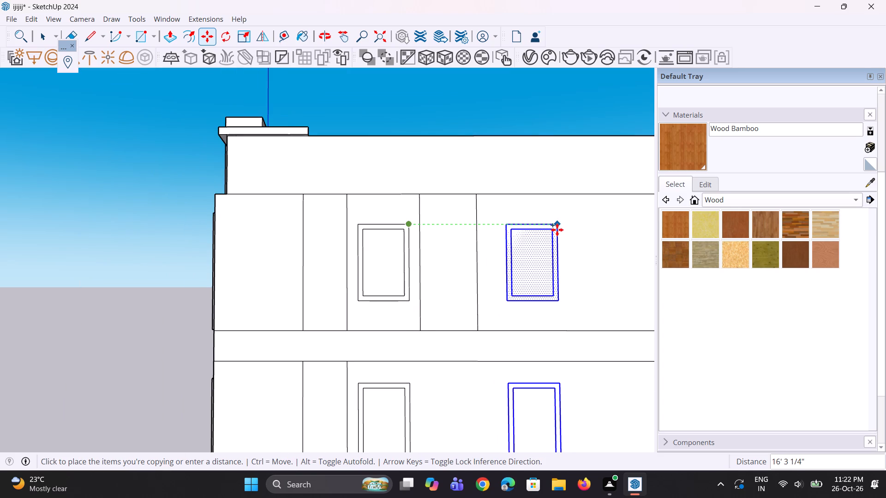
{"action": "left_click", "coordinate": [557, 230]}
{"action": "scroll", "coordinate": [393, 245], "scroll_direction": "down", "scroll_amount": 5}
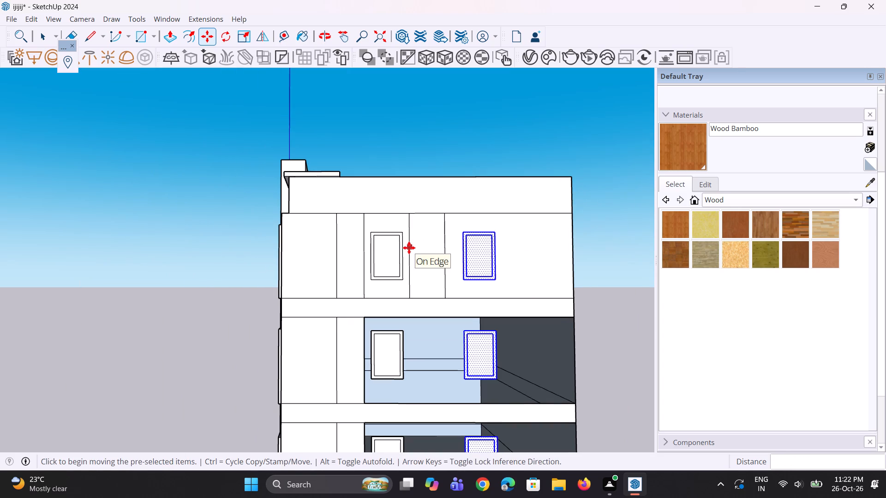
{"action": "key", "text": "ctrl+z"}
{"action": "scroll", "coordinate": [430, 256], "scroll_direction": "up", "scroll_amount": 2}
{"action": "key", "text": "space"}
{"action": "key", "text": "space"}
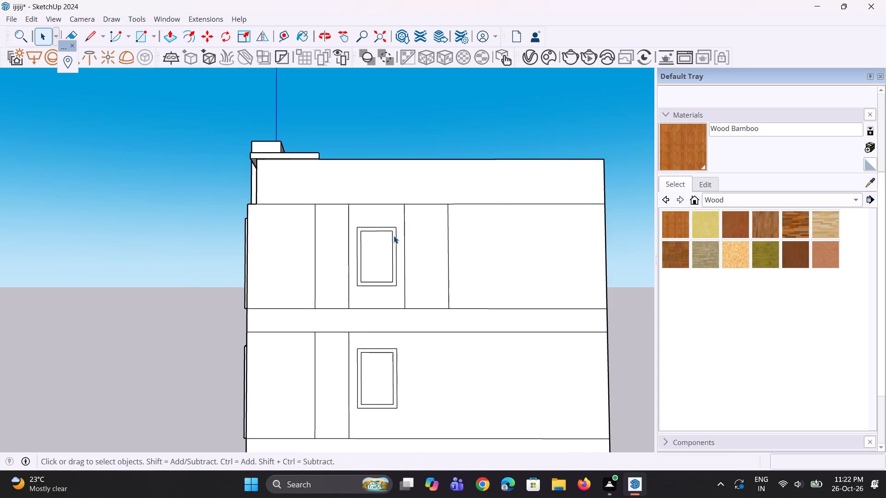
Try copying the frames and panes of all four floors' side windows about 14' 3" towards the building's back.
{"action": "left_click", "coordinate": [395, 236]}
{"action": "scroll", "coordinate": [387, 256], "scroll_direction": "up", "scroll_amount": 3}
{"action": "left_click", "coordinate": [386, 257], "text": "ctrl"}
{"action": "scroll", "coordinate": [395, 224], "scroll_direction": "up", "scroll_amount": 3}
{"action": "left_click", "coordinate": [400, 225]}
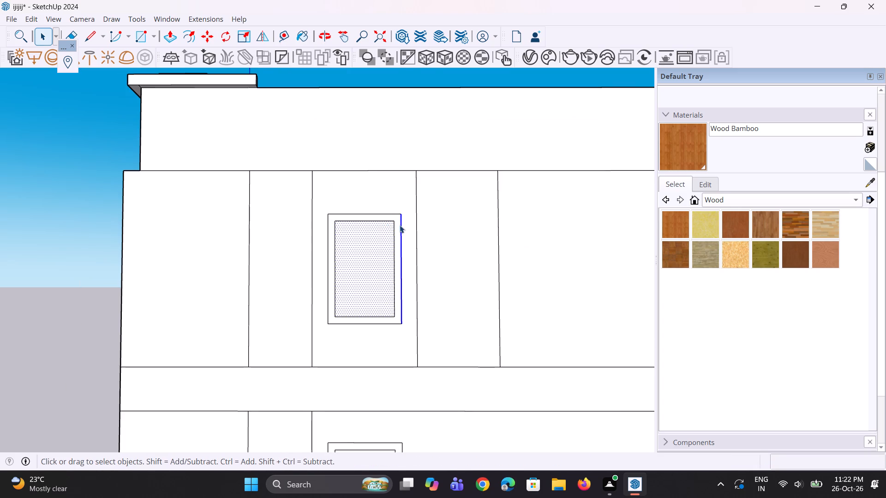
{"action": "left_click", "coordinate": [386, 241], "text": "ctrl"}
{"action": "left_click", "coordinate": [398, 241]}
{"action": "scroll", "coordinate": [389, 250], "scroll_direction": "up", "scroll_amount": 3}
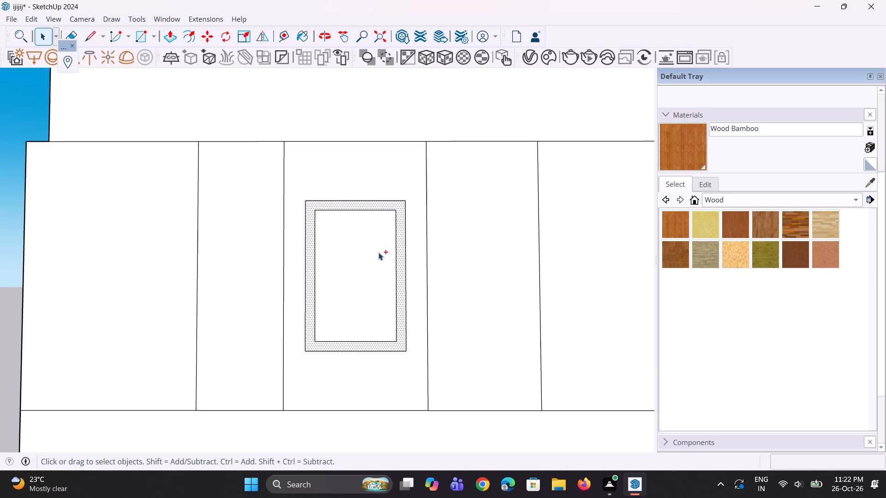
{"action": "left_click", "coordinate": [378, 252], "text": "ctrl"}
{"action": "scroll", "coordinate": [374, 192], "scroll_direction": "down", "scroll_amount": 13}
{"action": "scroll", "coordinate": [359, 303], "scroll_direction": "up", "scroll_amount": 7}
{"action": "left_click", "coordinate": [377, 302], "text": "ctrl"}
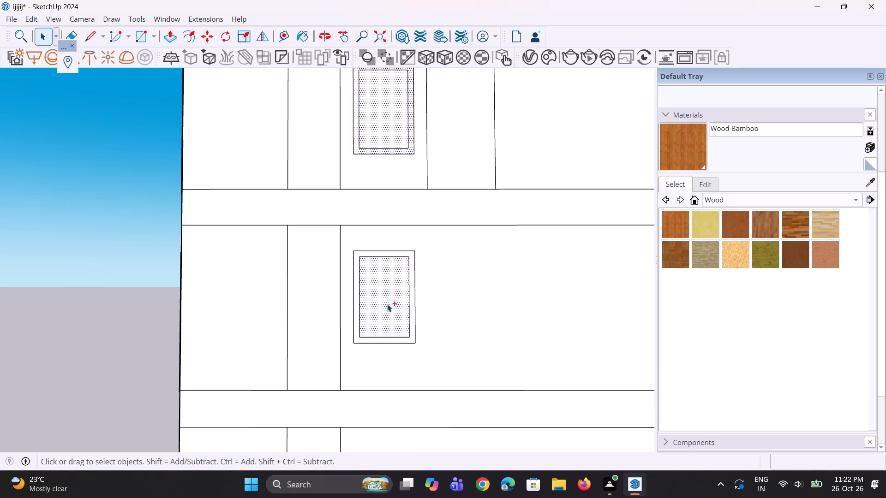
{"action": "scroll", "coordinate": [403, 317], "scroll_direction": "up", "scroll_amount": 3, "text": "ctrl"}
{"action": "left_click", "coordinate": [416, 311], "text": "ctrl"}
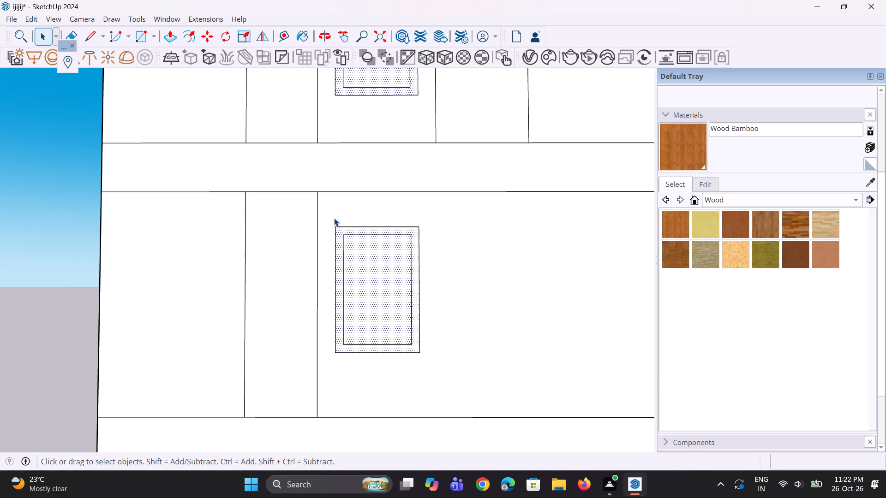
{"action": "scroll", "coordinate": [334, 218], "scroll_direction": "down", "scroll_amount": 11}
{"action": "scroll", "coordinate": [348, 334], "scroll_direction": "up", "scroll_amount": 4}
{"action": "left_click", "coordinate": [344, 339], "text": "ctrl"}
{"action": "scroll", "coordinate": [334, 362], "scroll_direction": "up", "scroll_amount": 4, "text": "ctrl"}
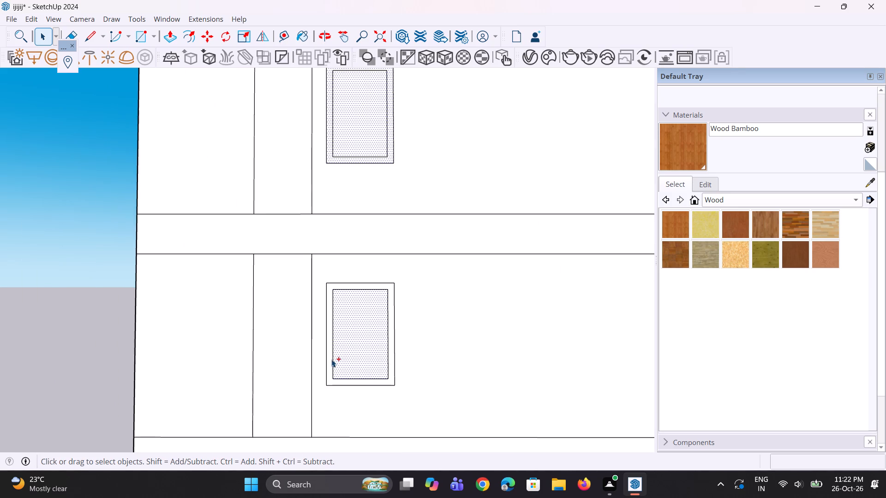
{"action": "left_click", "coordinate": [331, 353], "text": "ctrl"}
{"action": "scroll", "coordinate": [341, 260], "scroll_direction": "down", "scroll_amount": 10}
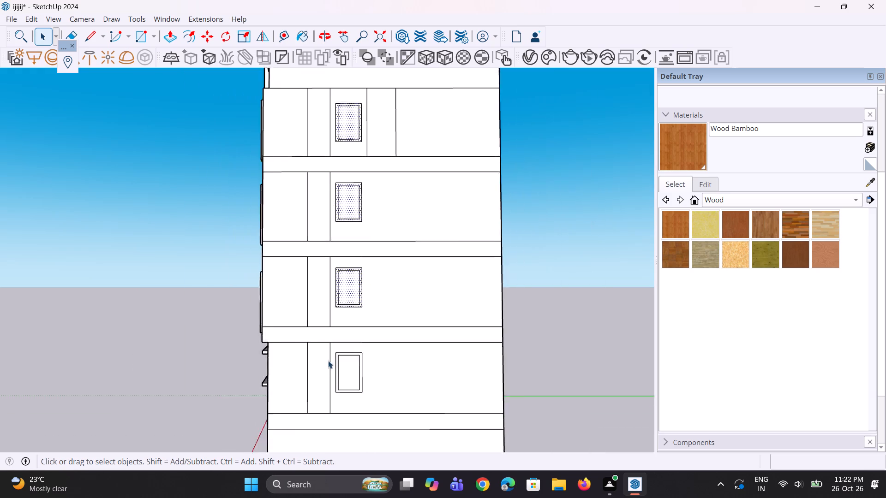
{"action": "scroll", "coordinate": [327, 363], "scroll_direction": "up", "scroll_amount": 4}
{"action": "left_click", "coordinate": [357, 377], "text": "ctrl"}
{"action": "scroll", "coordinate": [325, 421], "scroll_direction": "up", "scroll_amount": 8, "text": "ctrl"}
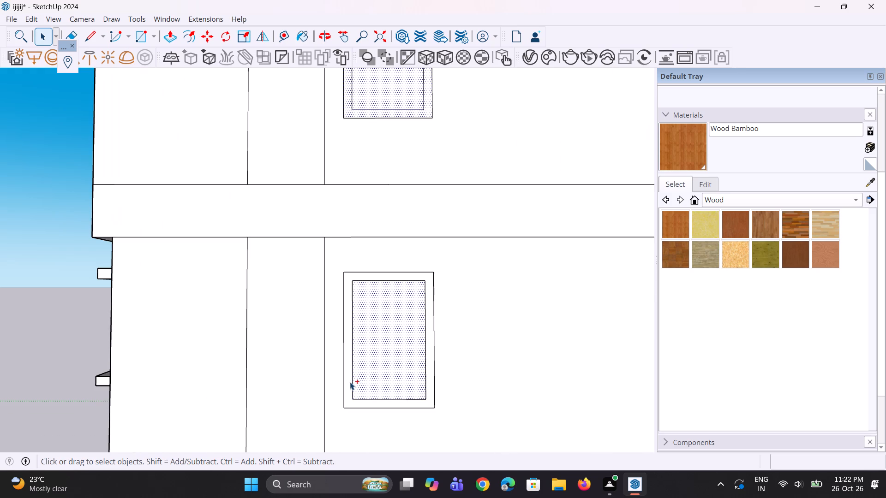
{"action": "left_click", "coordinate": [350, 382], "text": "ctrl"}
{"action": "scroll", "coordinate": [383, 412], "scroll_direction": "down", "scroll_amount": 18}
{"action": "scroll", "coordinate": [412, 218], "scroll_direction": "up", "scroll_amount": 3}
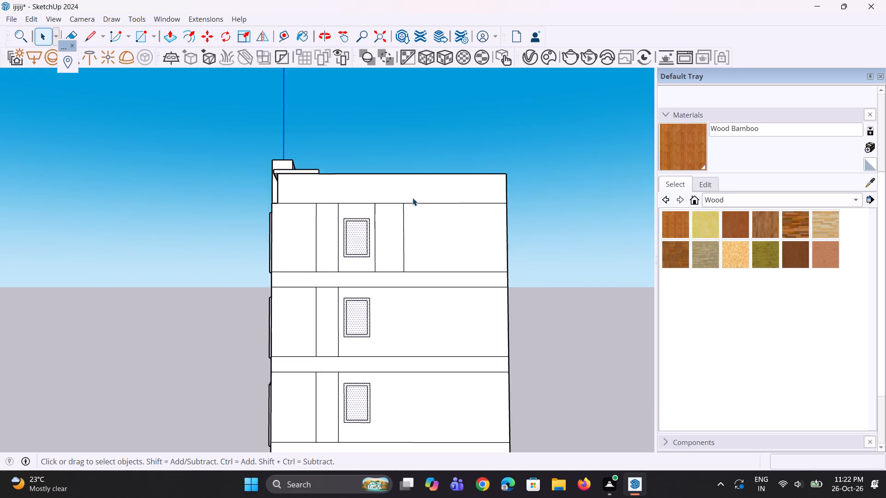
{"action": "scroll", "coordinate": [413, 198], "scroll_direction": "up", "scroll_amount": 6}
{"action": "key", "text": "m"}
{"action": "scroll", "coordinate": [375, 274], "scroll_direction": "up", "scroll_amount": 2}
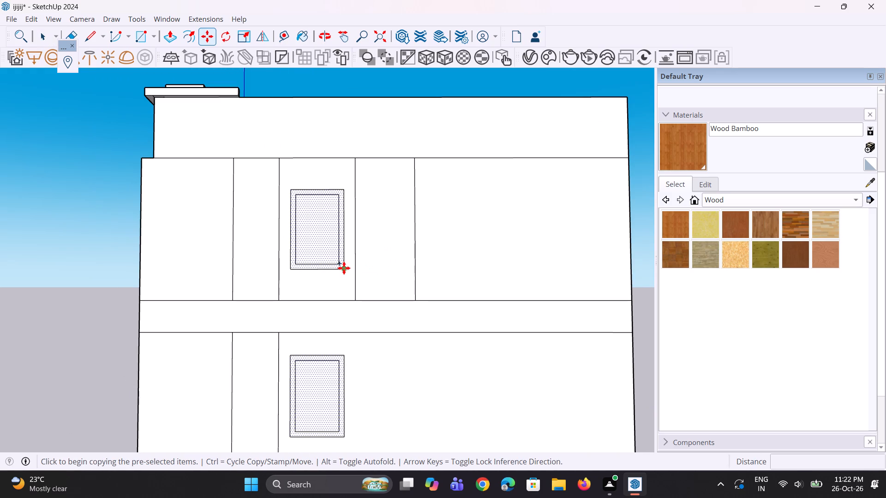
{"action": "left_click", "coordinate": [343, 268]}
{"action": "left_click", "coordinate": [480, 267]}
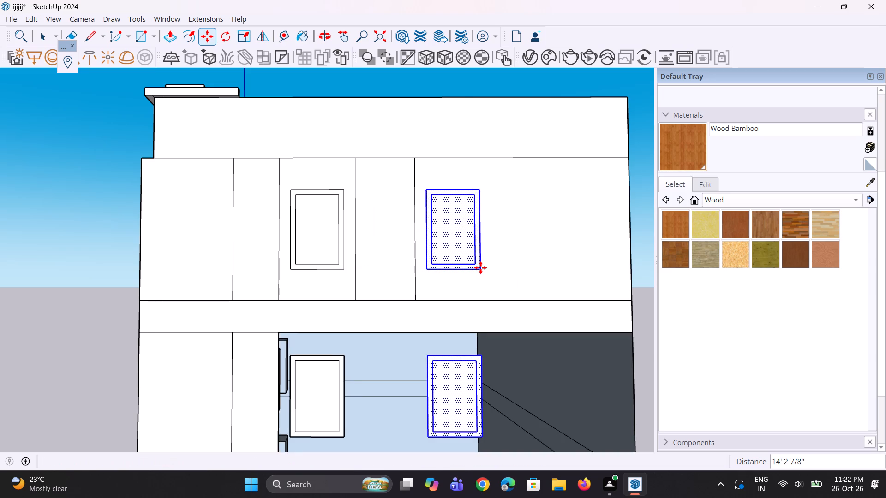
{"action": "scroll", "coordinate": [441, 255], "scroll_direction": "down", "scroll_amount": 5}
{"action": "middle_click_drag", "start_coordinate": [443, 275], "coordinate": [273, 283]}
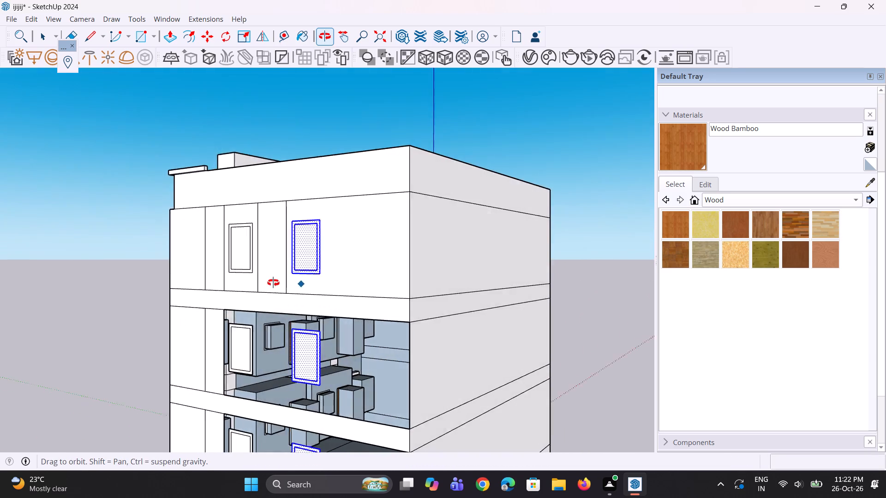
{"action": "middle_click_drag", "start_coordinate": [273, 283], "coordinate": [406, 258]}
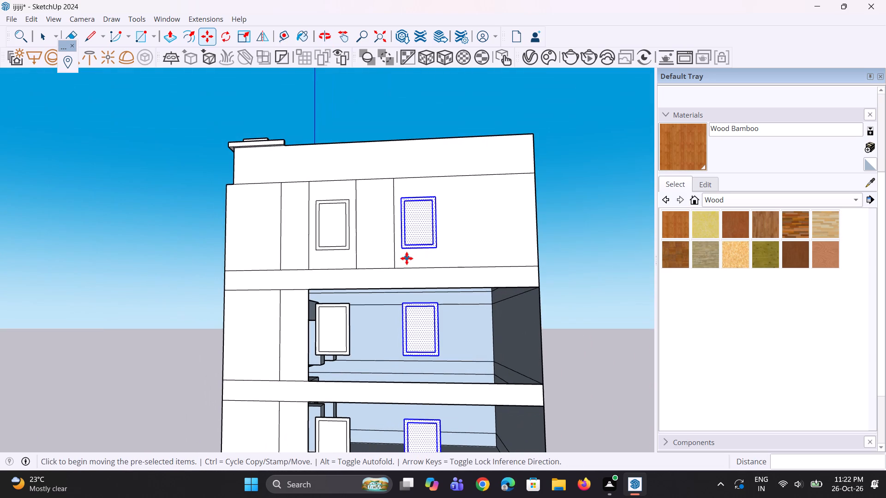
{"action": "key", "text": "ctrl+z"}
Pull the wall around the window one floor below the top outward about 6 1/2", and the band above it equally.
{"action": "middle_click_drag", "start_coordinate": [314, 289], "coordinate": [438, 307]}
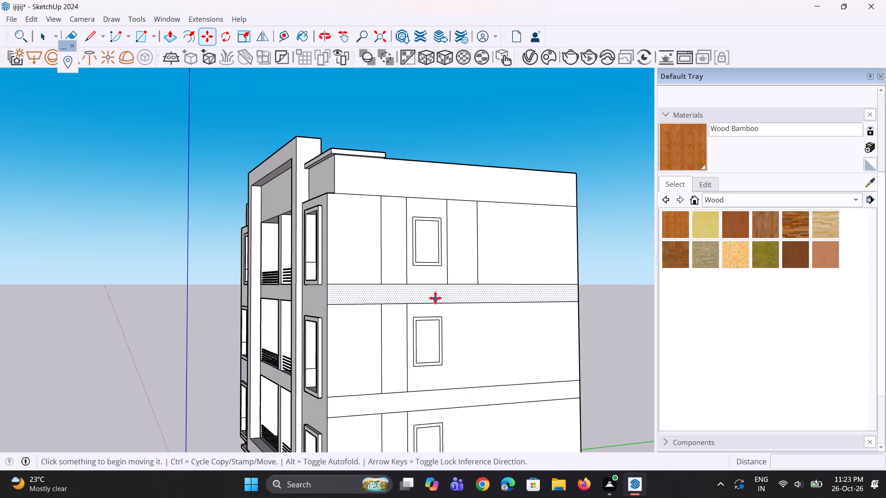
{"action": "scroll", "coordinate": [446, 285], "scroll_direction": "up", "scroll_amount": 2}
{"action": "scroll", "coordinate": [359, 306], "scroll_direction": "up", "scroll_amount": 1}
{"action": "scroll", "coordinate": [343, 305], "scroll_direction": "down", "scroll_amount": 4}
{"action": "scroll", "coordinate": [482, 261], "scroll_direction": "up", "scroll_amount": 4}
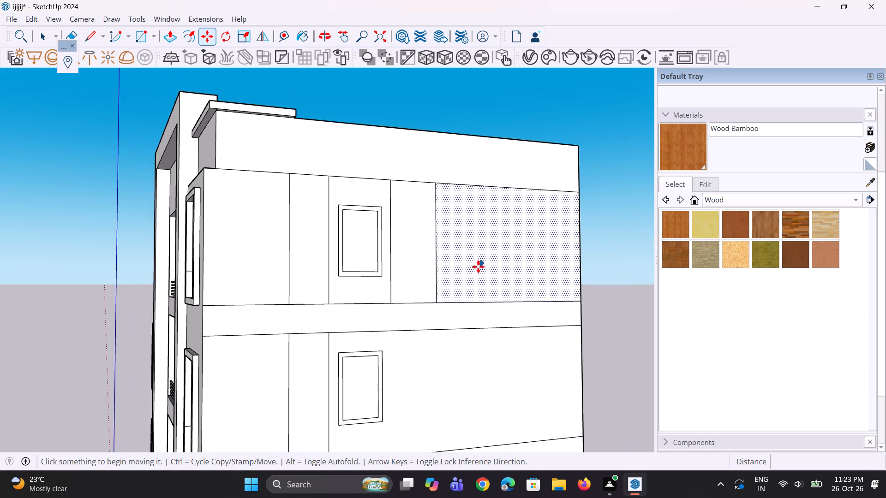
{"action": "key", "text": "p"}
{"action": "left_click", "coordinate": [460, 360]}
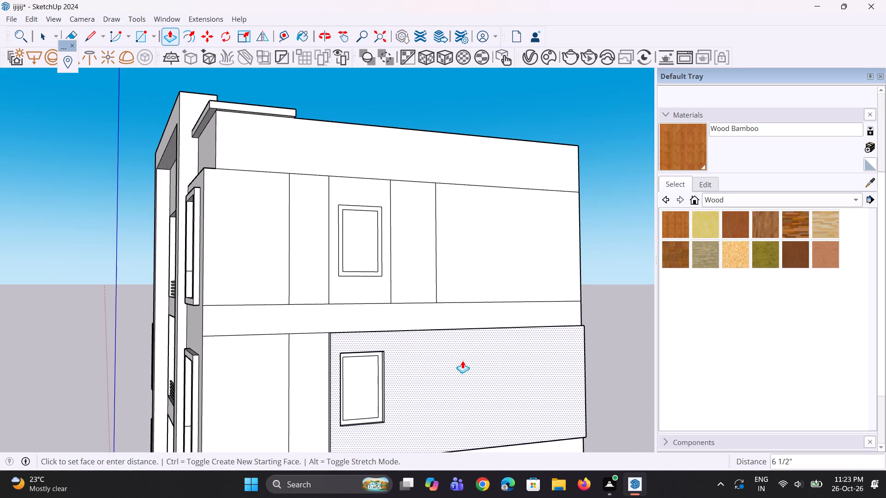
{"action": "left_click", "coordinate": [462, 361]}
{"action": "double_click", "coordinate": [468, 316]}
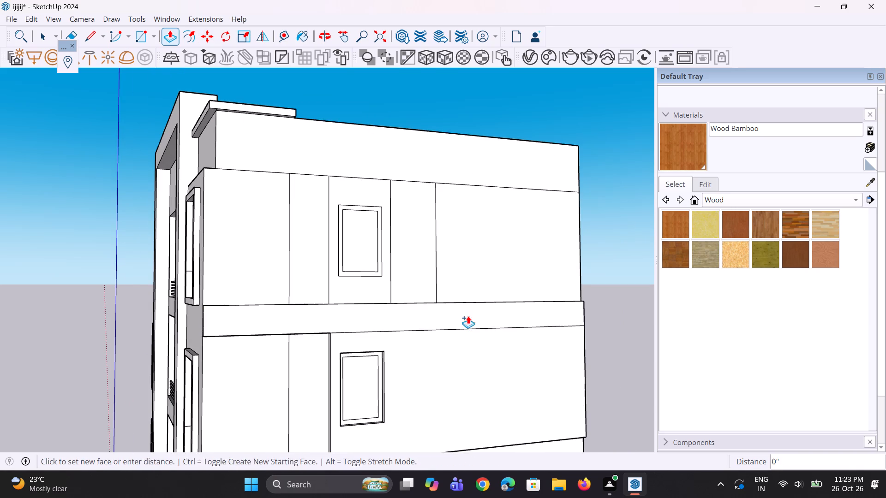
Pull all the top-floor side wall panels, the narrow strips, the window frame and its pane outward by the same distance.
{"action": "double_click", "coordinate": [486, 287]}
{"action": "middle_click_drag", "start_coordinate": [442, 298], "coordinate": [567, 301]}
{"action": "scroll", "coordinate": [513, 294], "scroll_direction": "up", "scroll_amount": 2}
{"action": "double_click", "coordinate": [478, 284]}
{"action": "double_click", "coordinate": [449, 288]}
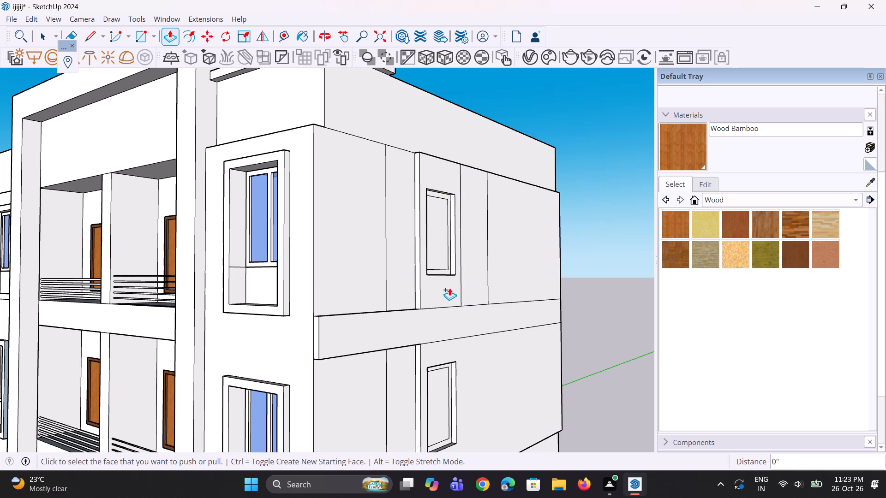
{"action": "scroll", "coordinate": [443, 273], "scroll_direction": "up", "scroll_amount": 3}
{"action": "double_click", "coordinate": [443, 273]}
{"action": "double_click", "coordinate": [444, 259]}
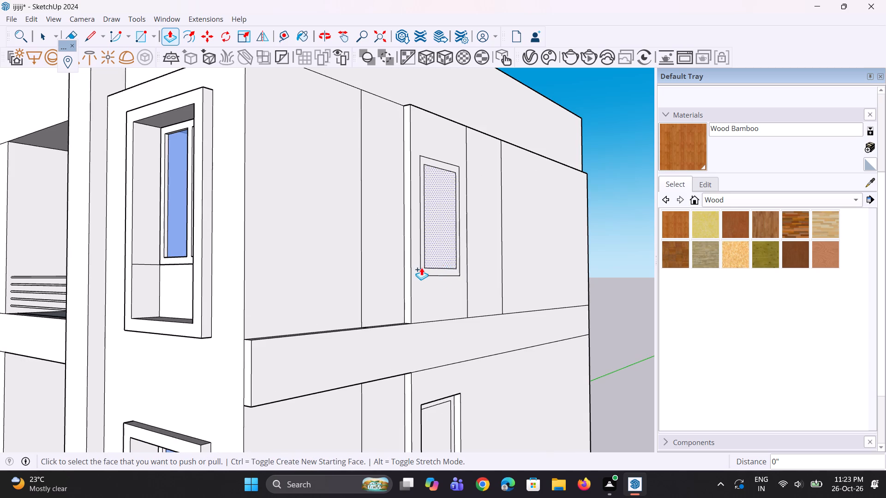
{"action": "double_click", "coordinate": [399, 272]}
{"action": "double_click", "coordinate": [339, 280]}
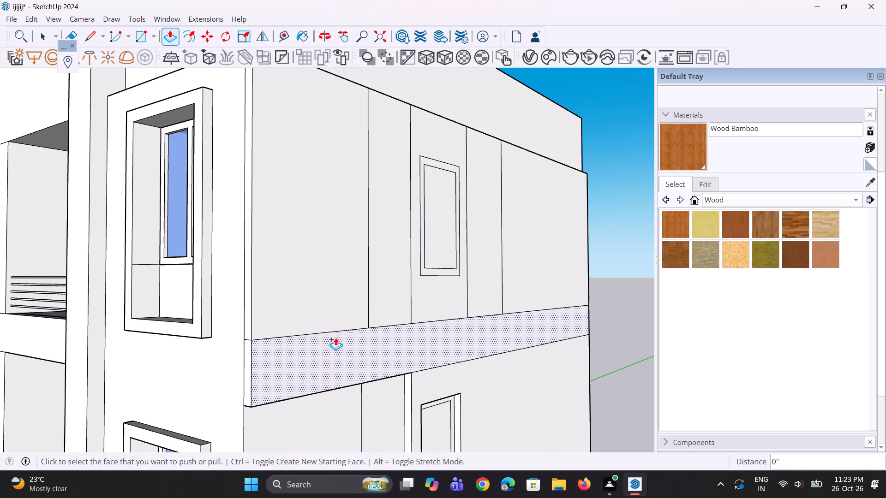
{"action": "left_click", "coordinate": [330, 339]}
{"action": "key", "text": "Escape"}
Pull the window frame and pane one floor below the top outward, level with the thickened wall around them.
{"action": "scroll", "coordinate": [322, 315], "scroll_direction": "down", "scroll_amount": 4}
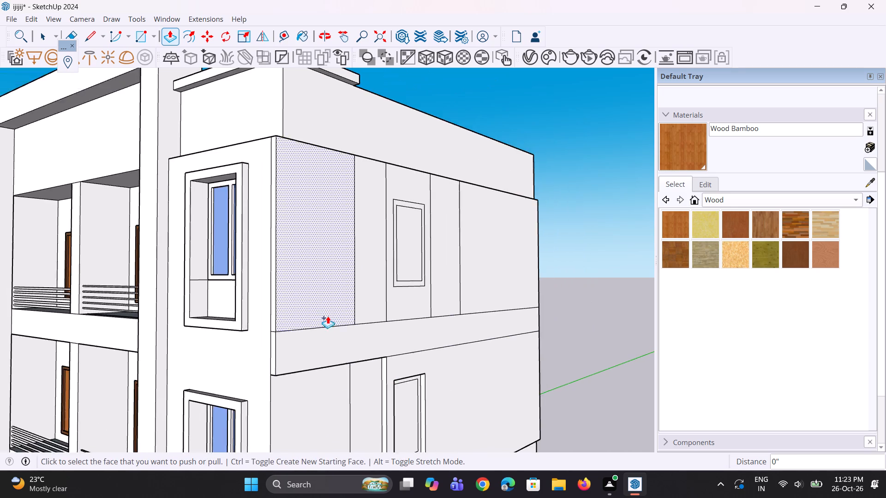
{"action": "scroll", "coordinate": [399, 385], "scroll_direction": "up", "scroll_amount": 7}
{"action": "double_click", "coordinate": [425, 376]}
{"action": "double_click", "coordinate": [425, 393]}
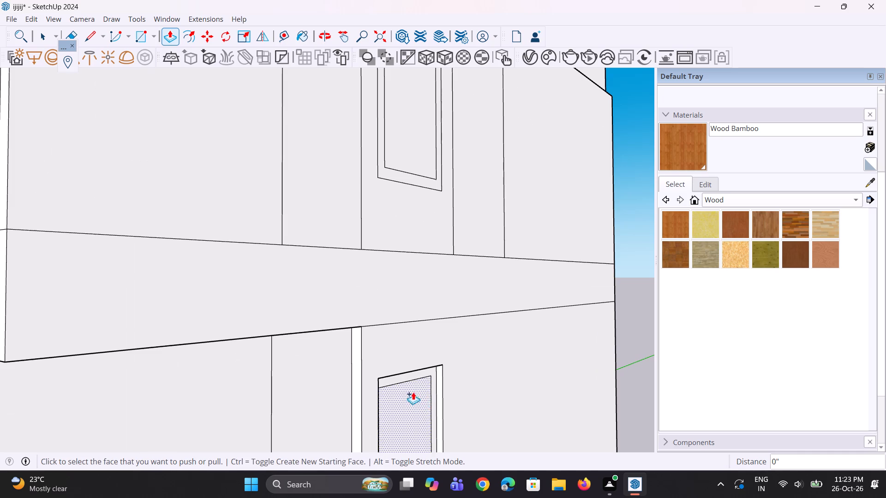
{"action": "scroll", "coordinate": [389, 366], "scroll_direction": "down", "scroll_amount": 3}
{"action": "scroll", "coordinate": [415, 396], "scroll_direction": "up", "scroll_amount": 1}
{"action": "middle_click_drag", "start_coordinate": [415, 396], "coordinate": [300, 343]}
{"action": "scroll", "coordinate": [359, 371], "scroll_direction": "up", "scroll_amount": 2}
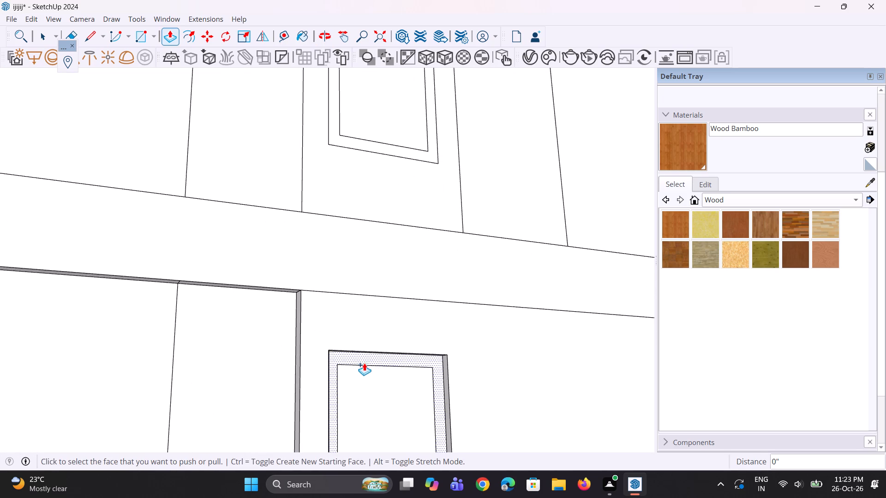
{"action": "double_click", "coordinate": [364, 362]}
{"action": "left_click", "coordinate": [392, 359]}
{"action": "left_click", "coordinate": [409, 344]}
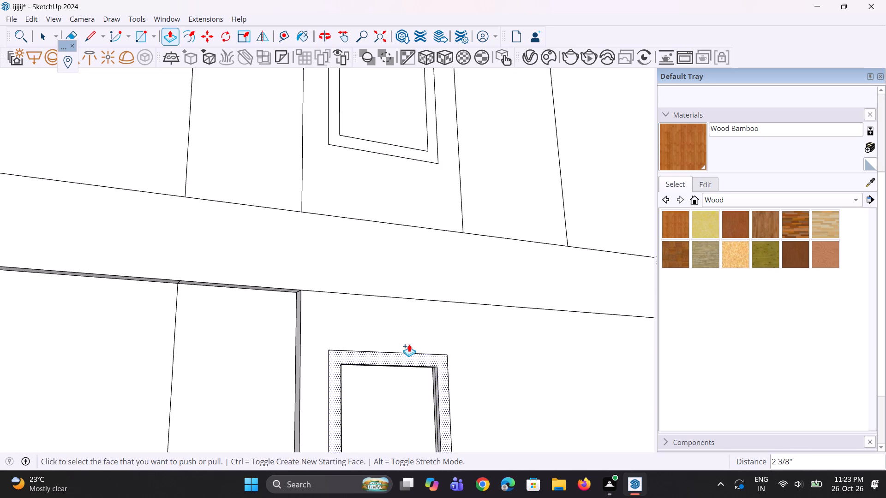
{"action": "double_click", "coordinate": [407, 372]}
{"action": "left_click", "coordinate": [407, 370]}
{"action": "left_click", "coordinate": [427, 354]}
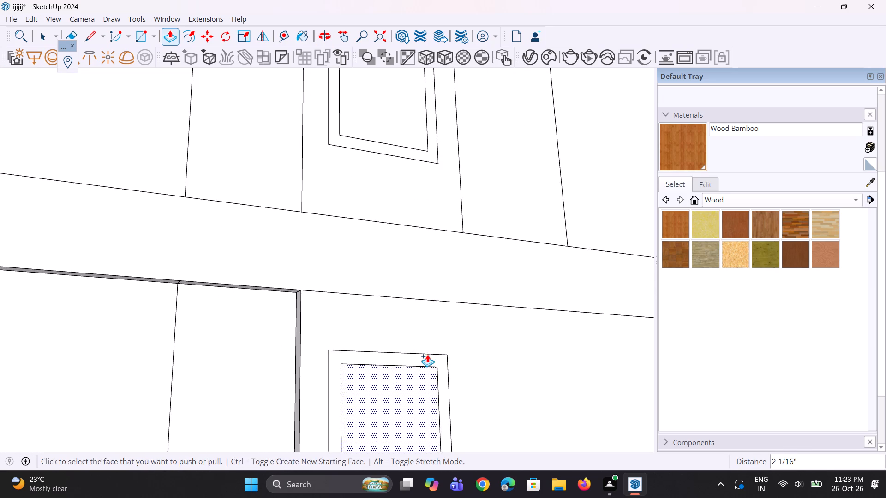
Pull the narrow strip, the front-side panel and the band below on the second-highest floor outward by 6 1/2".
{"action": "scroll", "coordinate": [353, 304], "scroll_direction": "down", "scroll_amount": 10}
{"action": "left_click", "coordinate": [317, 356]}
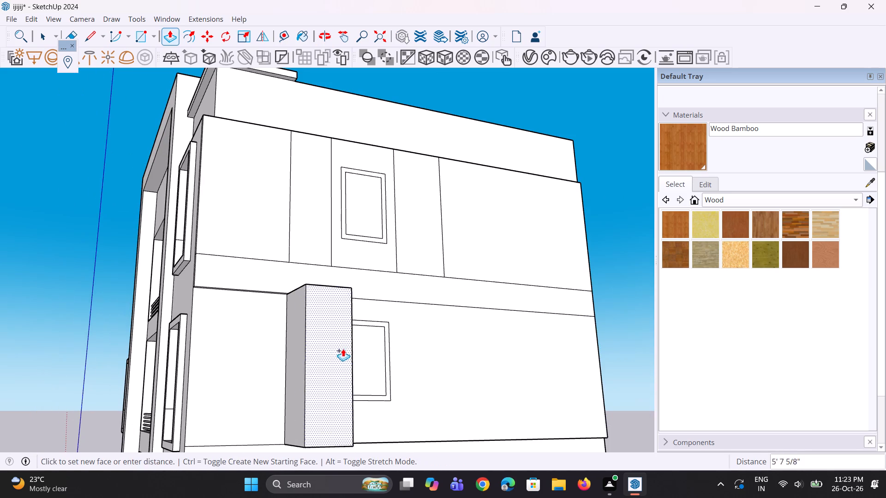
{"action": "middle_click_drag", "start_coordinate": [427, 310], "coordinate": [126, 260]}
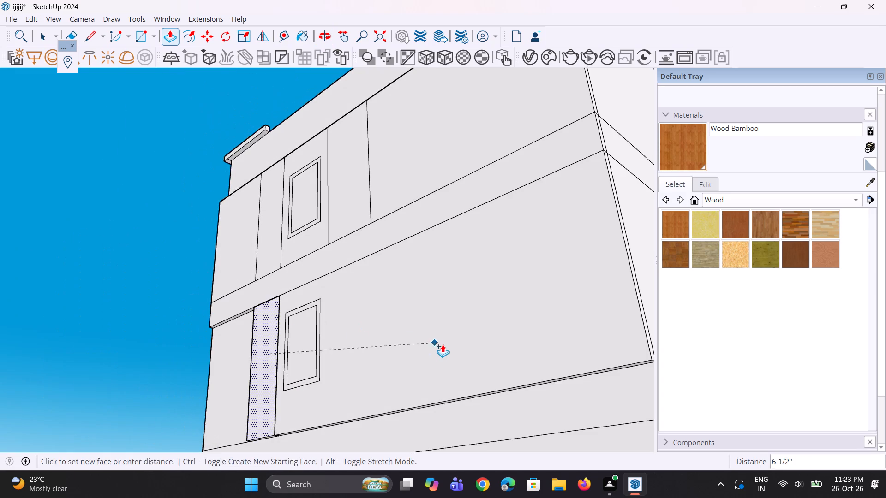
{"action": "left_click", "coordinate": [443, 344]}
{"action": "middle_click_drag", "start_coordinate": [290, 384], "coordinate": [510, 373]}
{"action": "double_click", "coordinate": [334, 377]}
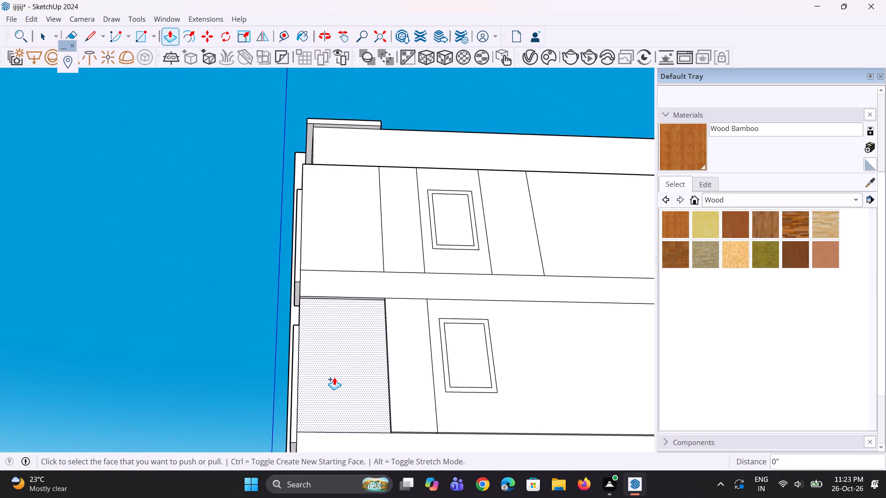
{"action": "scroll", "coordinate": [383, 294], "scroll_direction": "down", "scroll_amount": 5}
{"action": "double_click", "coordinate": [368, 389]}
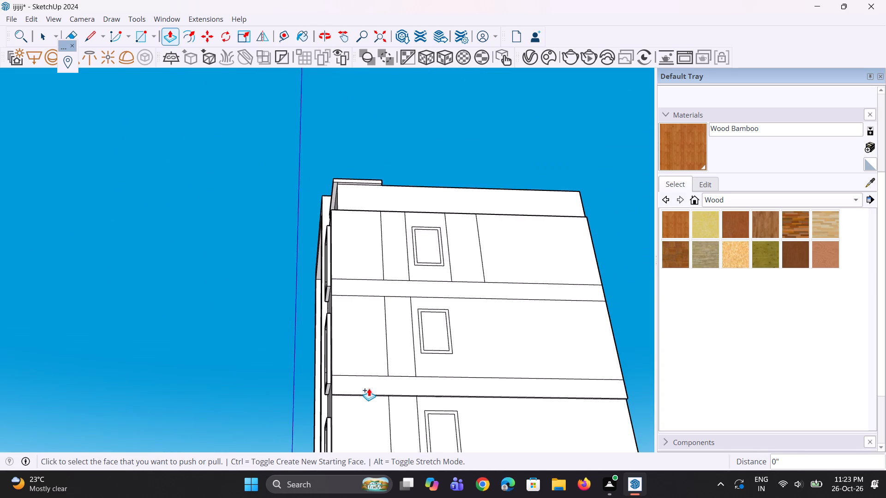
Pull the next floor down's side panel, strip, window frame, pane and surrounding wall outward equally, plus the band beneath.
{"action": "scroll", "coordinate": [398, 421], "scroll_direction": "up", "scroll_amount": 3}
{"action": "double_click", "coordinate": [365, 421]}
{"action": "scroll", "coordinate": [353, 342], "scroll_direction": "down", "scroll_amount": 4}
{"action": "scroll", "coordinate": [387, 428], "scroll_direction": "up", "scroll_amount": 3}
{"action": "double_click", "coordinate": [391, 427]}
{"action": "scroll", "coordinate": [428, 428], "scroll_direction": "up", "scroll_amount": 4}
{"action": "double_click", "coordinate": [421, 434]}
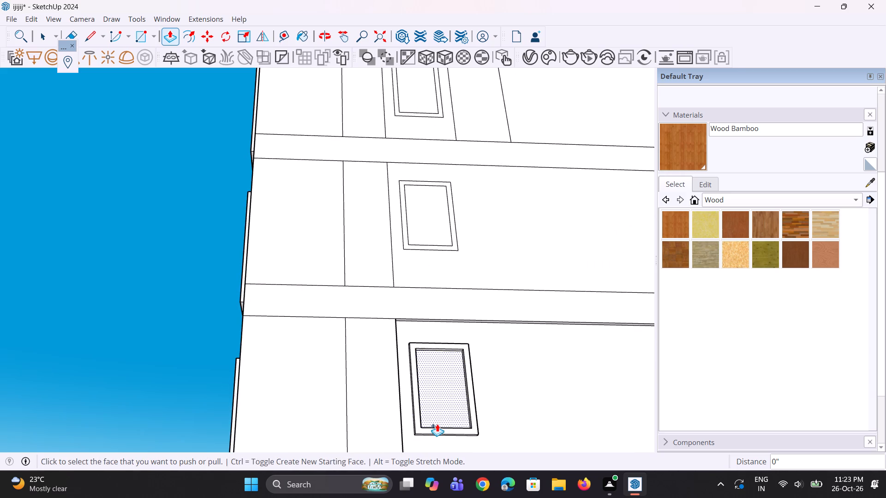
{"action": "double_click", "coordinate": [437, 424]}
{"action": "double_click", "coordinate": [508, 421]}
{"action": "scroll", "coordinate": [392, 282], "scroll_direction": "down", "scroll_amount": 5}
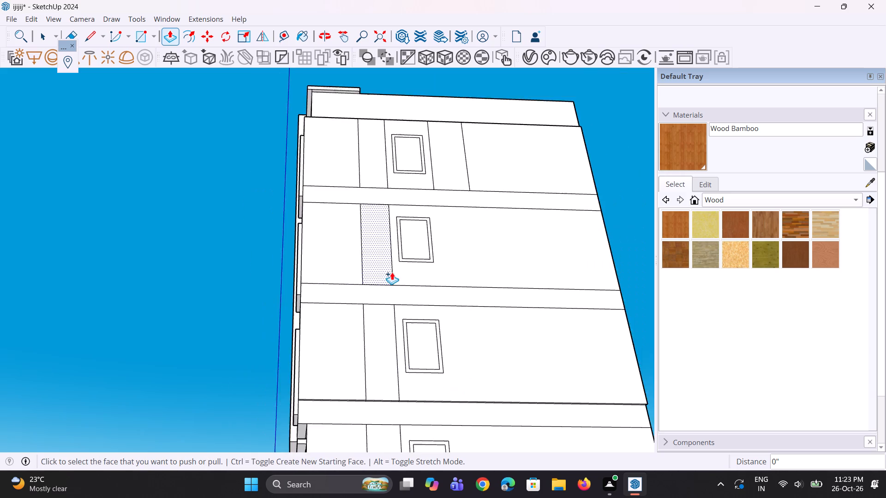
{"action": "scroll", "coordinate": [392, 272], "scroll_direction": "down", "scroll_amount": 6}
{"action": "scroll", "coordinate": [389, 390], "scroll_direction": "up", "scroll_amount": 8}
{"action": "double_click", "coordinate": [412, 319]}
Pull the lowest windowed floor's side panel, narrow strip, surrounding wall, window frame and pane outward by the same distance.
{"action": "scroll", "coordinate": [339, 396], "scroll_direction": "up", "scroll_amount": 2}
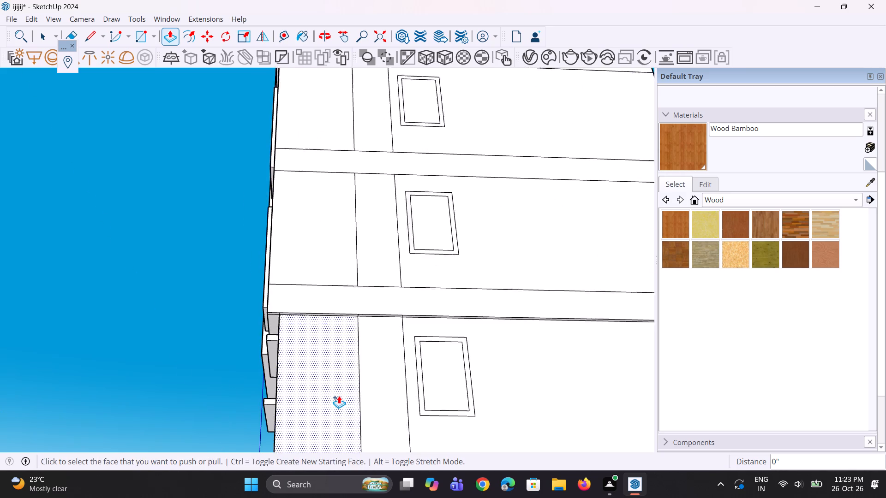
{"action": "double_click", "coordinate": [339, 396]}
{"action": "double_click", "coordinate": [383, 393]}
{"action": "scroll", "coordinate": [408, 400], "scroll_direction": "up", "scroll_amount": 3}
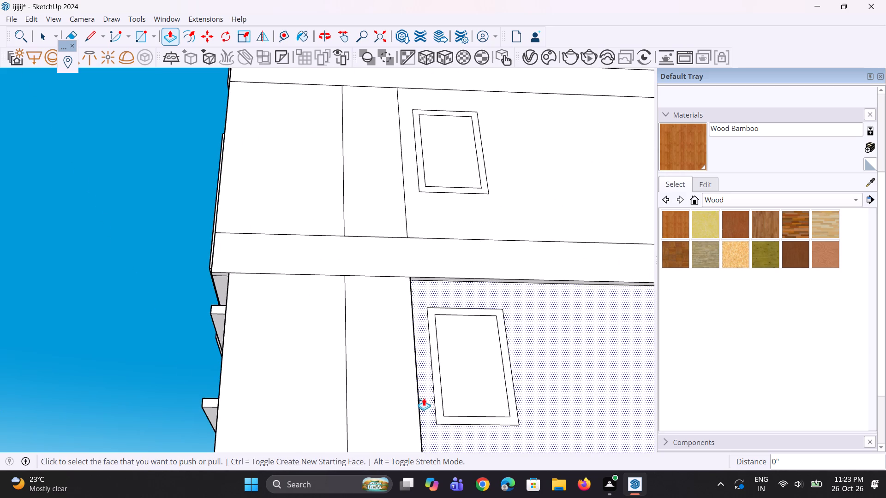
{"action": "double_click", "coordinate": [424, 399]}
{"action": "scroll", "coordinate": [444, 410], "scroll_direction": "up", "scroll_amount": 3}
{"action": "double_click", "coordinate": [444, 420]}
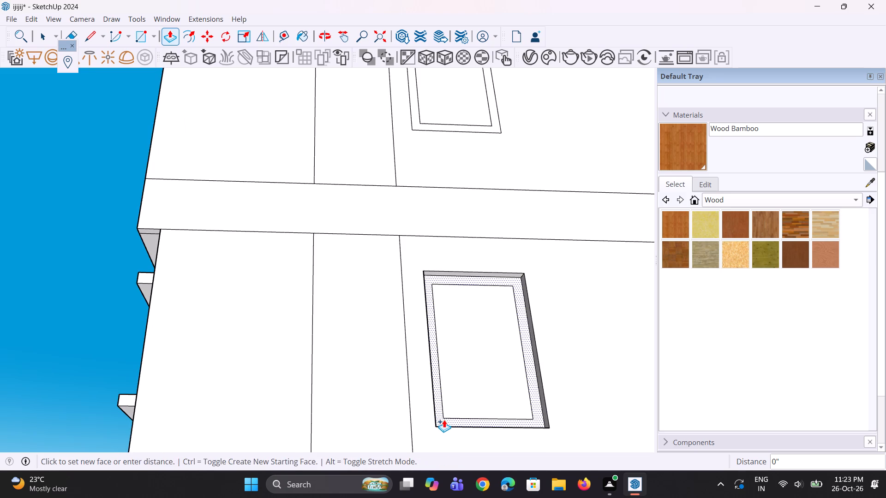
{"action": "double_click", "coordinate": [459, 408]}
{"action": "scroll", "coordinate": [374, 375], "scroll_direction": "down", "scroll_amount": 12}
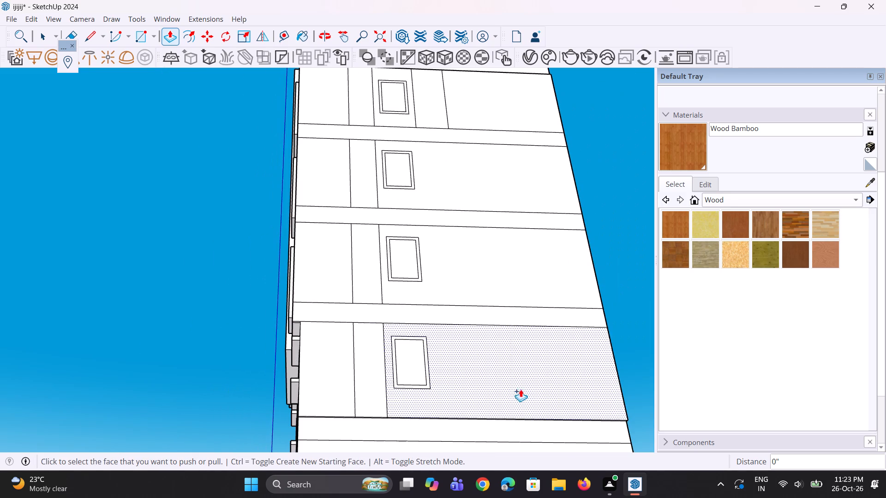
Pull the band beneath the lowest side window and the plain wall below it outward by the same distance.
{"action": "middle_click_drag", "start_coordinate": [477, 435], "coordinate": [554, 392]}
{"action": "scroll", "coordinate": [405, 406], "scroll_direction": "up", "scroll_amount": 2}
{"action": "double_click", "coordinate": [403, 393]}
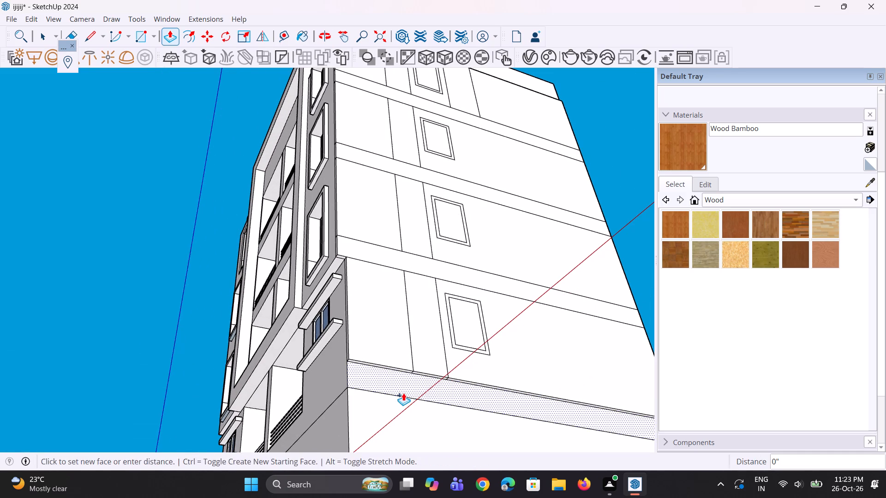
{"action": "scroll", "coordinate": [406, 357], "scroll_direction": "down", "scroll_amount": 5}
{"action": "double_click", "coordinate": [404, 429]}
Erase the two short horizontal seam lines on the thickened wall's front edge, at the band beneath the top floor.
{"action": "middle_click_drag", "start_coordinate": [413, 359], "coordinate": [386, 469]}
{"action": "scroll", "coordinate": [390, 373], "scroll_direction": "down", "scroll_amount": 6}
{"action": "middle_click_drag", "start_coordinate": [390, 373], "coordinate": [665, 386]}
{"action": "scroll", "coordinate": [433, 267], "scroll_direction": "up", "scroll_amount": 5}
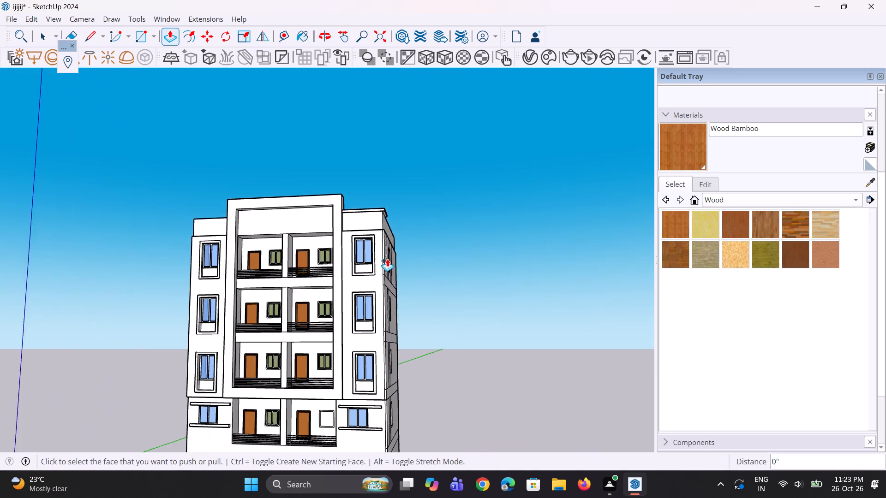
{"action": "scroll", "coordinate": [387, 259], "scroll_direction": "up", "scroll_amount": 20}
{"action": "scroll", "coordinate": [387, 259], "scroll_direction": "up", "scroll_amount": 3}
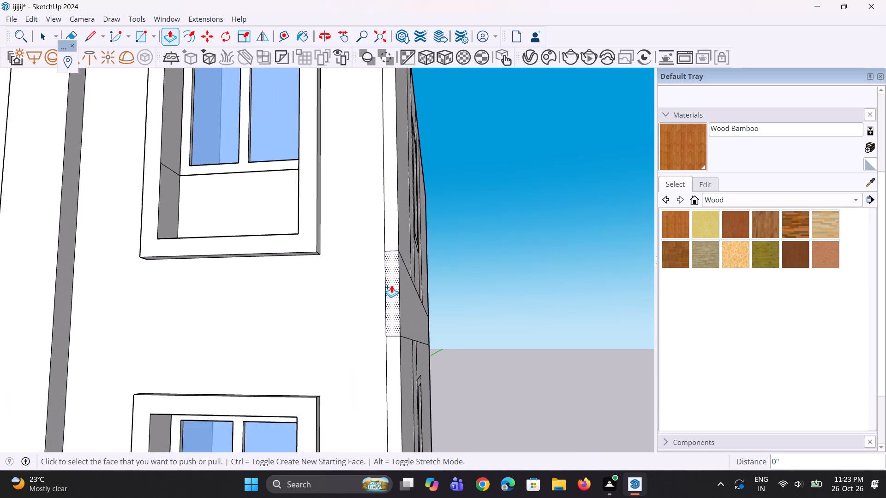
{"action": "middle_click_drag", "start_coordinate": [375, 290], "coordinate": [300, 324]}
{"action": "scroll", "coordinate": [305, 324], "scroll_direction": "up", "scroll_amount": 3}
{"action": "key", "text": "e"}
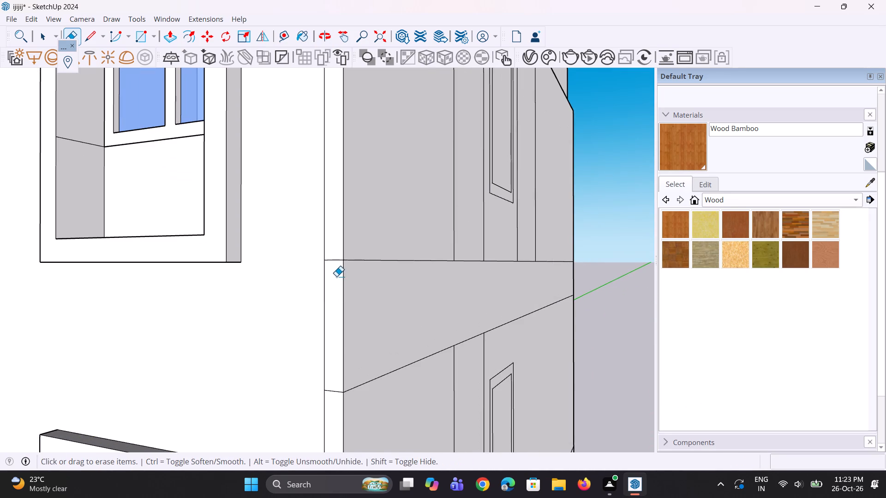
{"action": "left_click", "coordinate": [337, 263]}
{"action": "left_click", "coordinate": [338, 261]}
{"action": "left_click_drag", "start_coordinate": [329, 389], "coordinate": [336, 404]}
Erase the vertical seam between the front facade and the thickened side wall, alongside the band and the floor below.
{"action": "scroll", "coordinate": [321, 260], "scroll_direction": "down", "scroll_amount": 11}
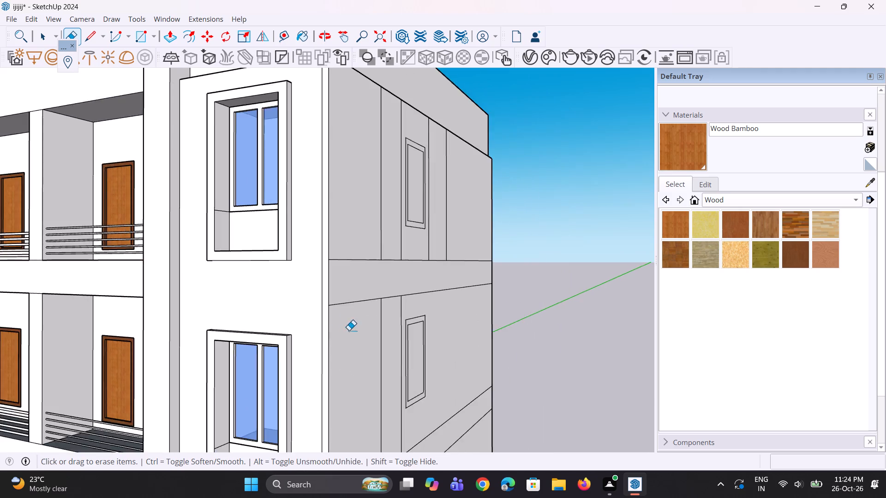
{"action": "middle_click_drag", "start_coordinate": [349, 330], "coordinate": [238, 355]}
{"action": "scroll", "coordinate": [247, 356], "scroll_direction": "up", "scroll_amount": 1}
{"action": "middle_click_drag", "start_coordinate": [247, 356], "coordinate": [375, 334]}
{"action": "scroll", "coordinate": [382, 332], "scroll_direction": "up", "scroll_amount": 3}
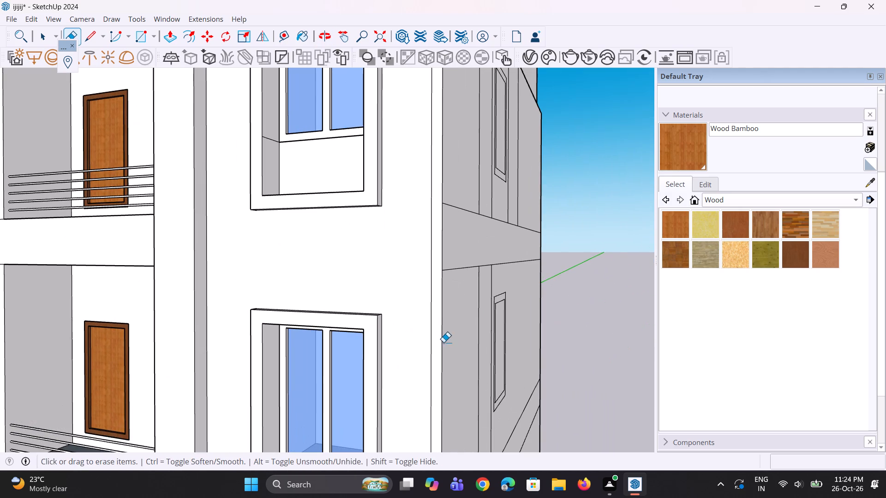
{"action": "left_click", "coordinate": [430, 338]}
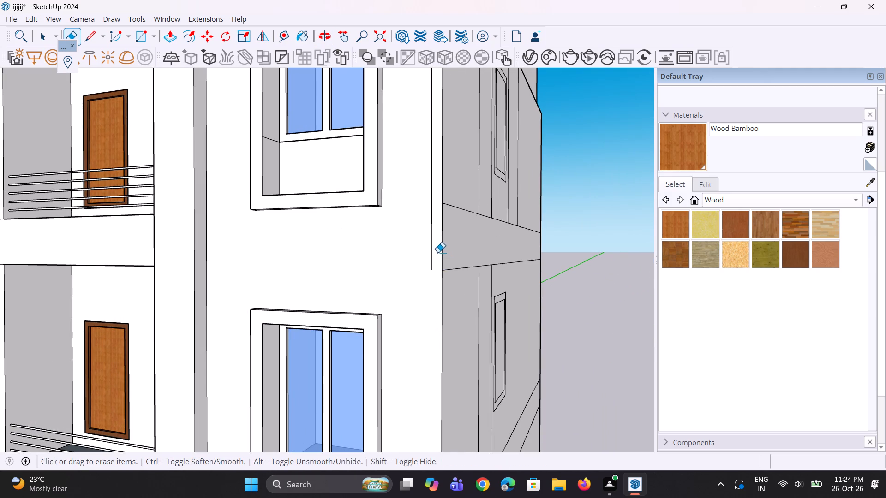
{"action": "left_click_drag", "start_coordinate": [437, 250], "coordinate": [427, 243]}
{"action": "scroll", "coordinate": [359, 357], "scroll_direction": "down", "scroll_amount": 5}
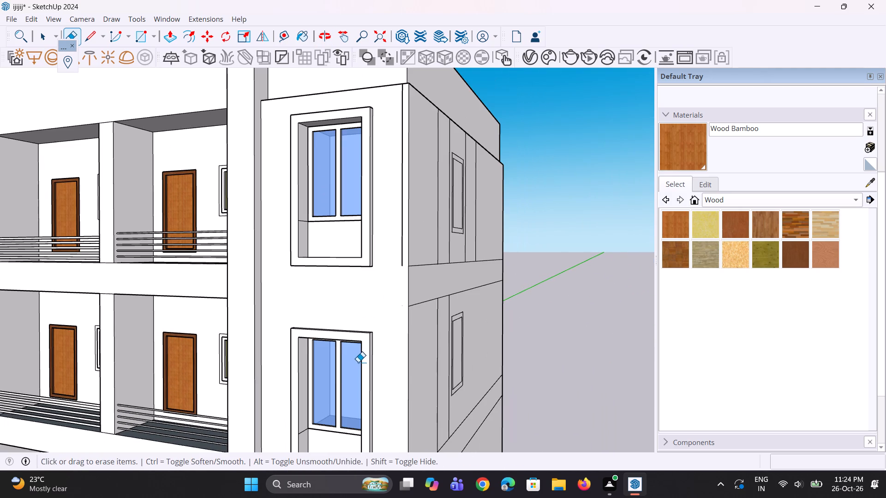
Copy the side window frames and panes of all four floors together about 14' 3" towards the building's back.
{"action": "scroll", "coordinate": [329, 391], "scroll_direction": "down", "scroll_amount": 5}
{"action": "middle_click_drag", "start_coordinate": [467, 361], "coordinate": [221, 382]}
{"action": "key", "text": "space"}
{"action": "key", "text": "space"}
{"action": "scroll", "coordinate": [371, 276], "scroll_direction": "up", "scroll_amount": 2}
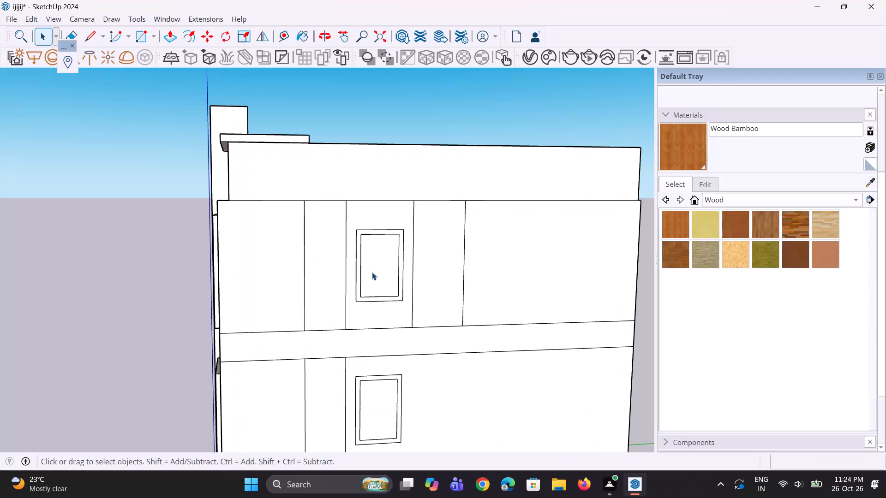
{"action": "left_click", "coordinate": [377, 262]}
{"action": "scroll", "coordinate": [360, 293], "scroll_direction": "up", "scroll_amount": 4}
{"action": "left_click", "coordinate": [357, 299], "text": "ctrl"}
{"action": "scroll", "coordinate": [385, 241], "scroll_direction": "down", "scroll_amount": 3}
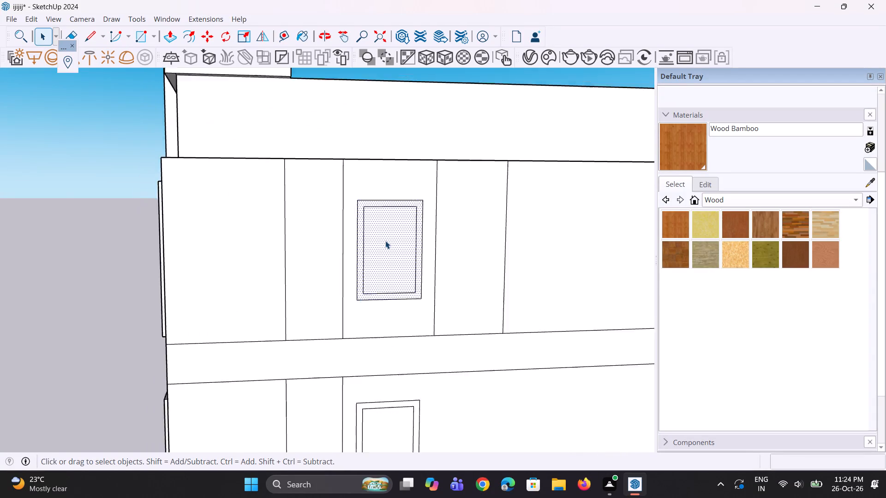
{"action": "scroll", "coordinate": [385, 241], "scroll_direction": "down", "scroll_amount": 7}
{"action": "scroll", "coordinate": [391, 336], "scroll_direction": "up", "scroll_amount": 4}
{"action": "left_click", "coordinate": [385, 341], "text": "ctrl"}
{"action": "scroll", "coordinate": [378, 369], "scroll_direction": "up", "scroll_amount": 6, "text": "ctrl"}
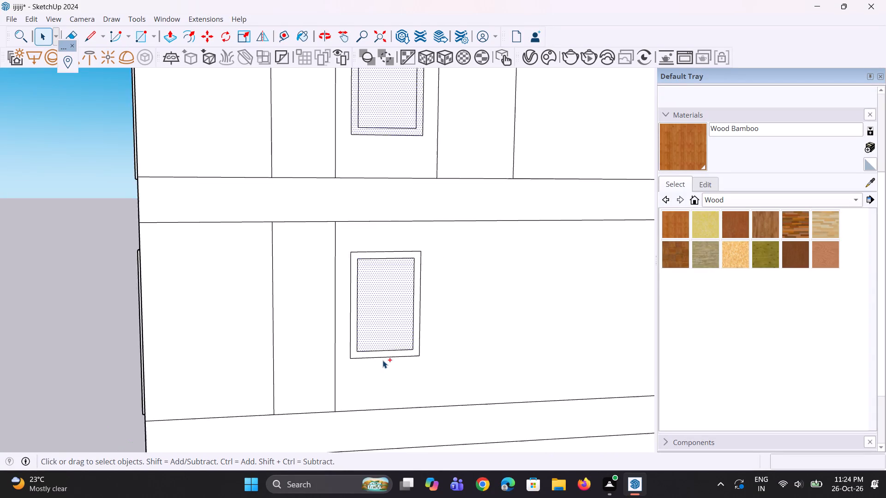
{"action": "left_click", "coordinate": [388, 355], "text": "ctrl"}
{"action": "scroll", "coordinate": [365, 246], "scroll_direction": "down", "scroll_amount": 11}
{"action": "scroll", "coordinate": [361, 383], "scroll_direction": "up", "scroll_amount": 2}
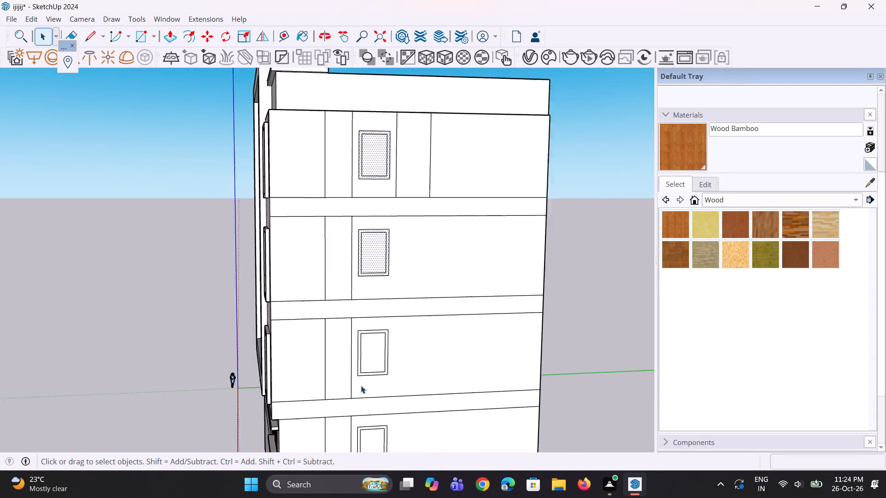
{"action": "scroll", "coordinate": [361, 385], "scroll_direction": "up", "scroll_amount": 2}
{"action": "scroll", "coordinate": [369, 354], "scroll_direction": "up", "scroll_amount": 3, "text": "ctrl"}
{"action": "left_click", "coordinate": [370, 348], "text": "ctrl"}
{"action": "scroll", "coordinate": [363, 382], "scroll_direction": "up", "scroll_amount": 2, "text": "ctrl"}
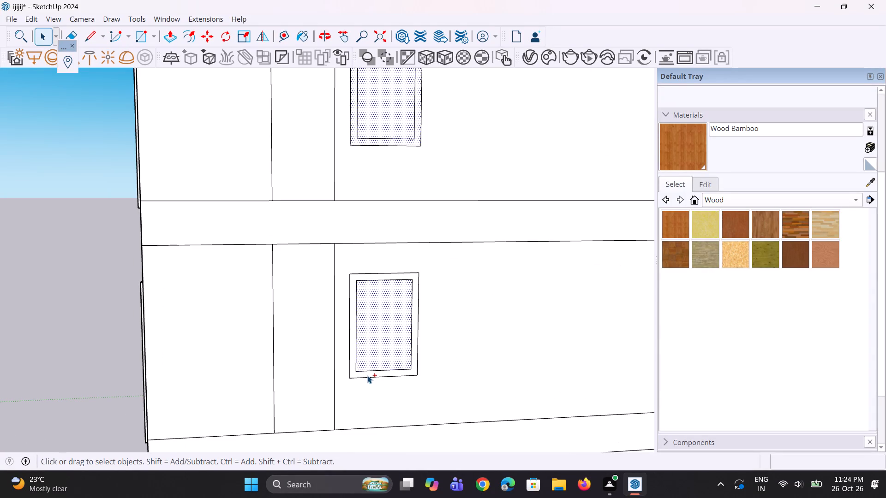
{"action": "left_click", "coordinate": [367, 375], "text": "ctrl"}
{"action": "scroll", "coordinate": [361, 304], "scroll_direction": "down", "scroll_amount": 12}
{"action": "scroll", "coordinate": [367, 409], "scroll_direction": "up", "scroll_amount": 8}
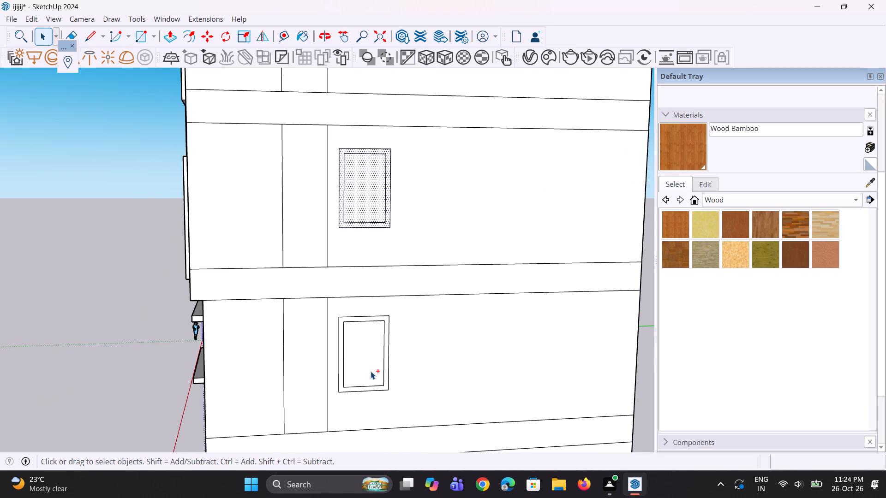
{"action": "left_click", "coordinate": [369, 370], "text": "ctrl"}
{"action": "scroll", "coordinate": [380, 397], "scroll_direction": "up", "scroll_amount": 6, "text": "ctrl"}
{"action": "left_click", "coordinate": [385, 385], "text": "ctrl"}
{"action": "scroll", "coordinate": [360, 371], "scroll_direction": "down", "scroll_amount": 6}
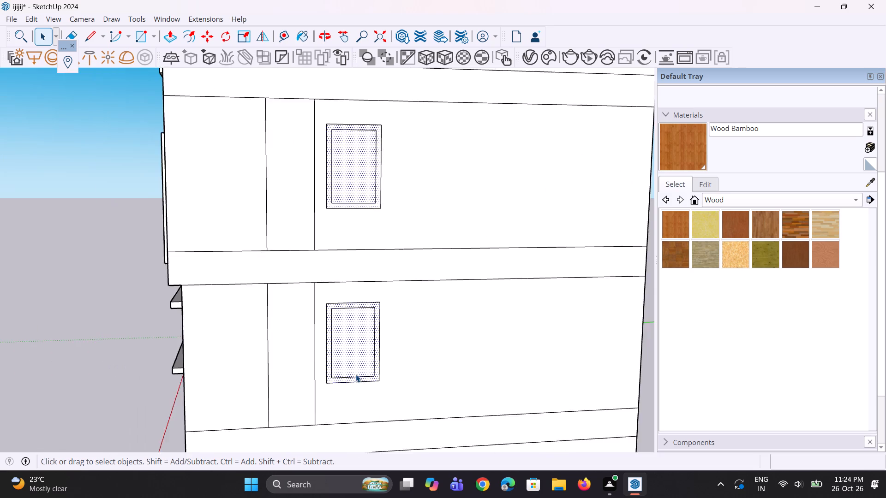
{"action": "scroll", "coordinate": [356, 374], "scroll_direction": "down", "scroll_amount": 6}
{"action": "middle_click_drag", "start_coordinate": [370, 381], "coordinate": [341, 389]}
{"action": "scroll", "coordinate": [351, 421], "scroll_direction": "down", "scroll_amount": 6}
{"action": "scroll", "coordinate": [319, 163], "scroll_direction": "up", "scroll_amount": 7}
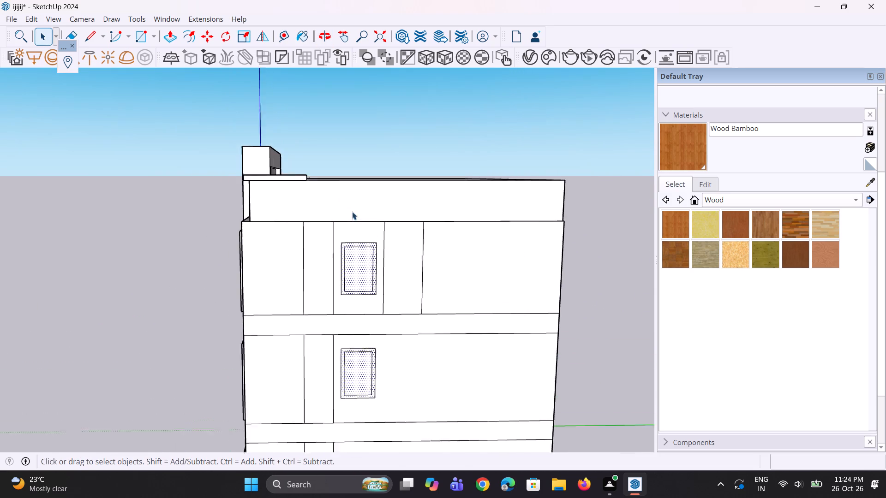
{"action": "key", "text": "m"}
{"action": "scroll", "coordinate": [357, 234], "scroll_direction": "up", "scroll_amount": 2}
{"action": "scroll", "coordinate": [391, 253], "scroll_direction": "up", "scroll_amount": 1}
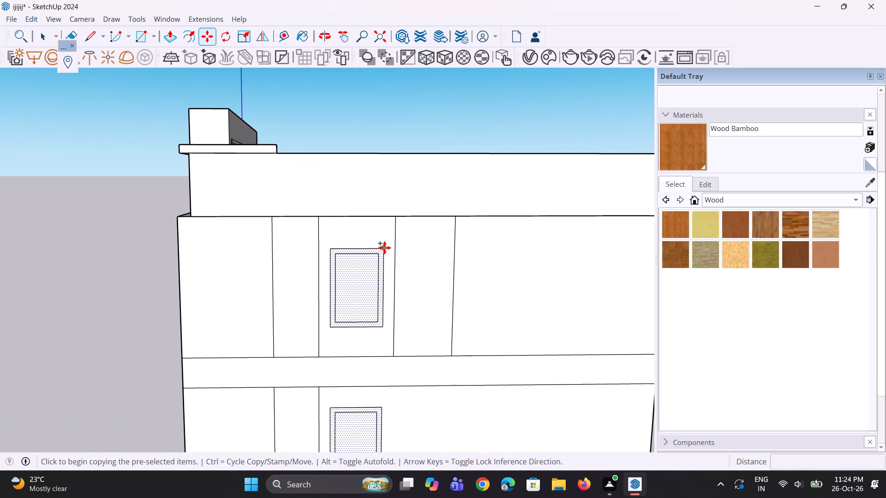
{"action": "left_click", "coordinate": [384, 248]}
{"action": "left_click", "coordinate": [519, 258]}
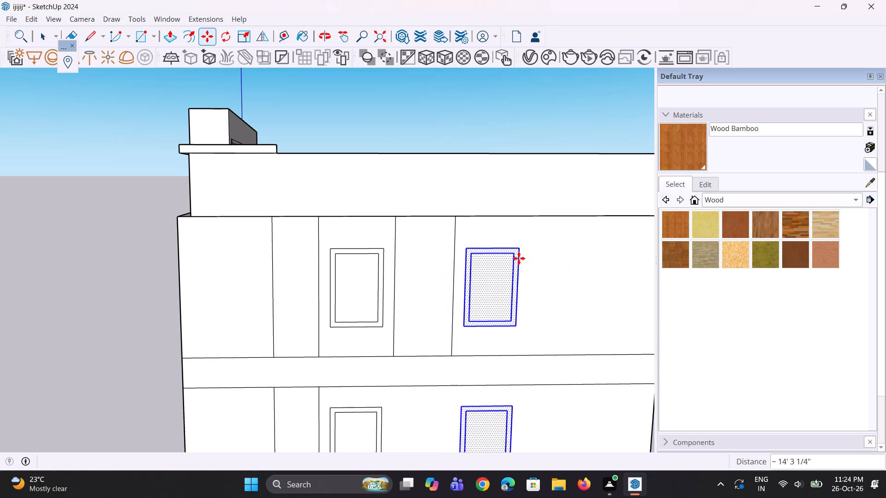
{"action": "scroll", "coordinate": [344, 213], "scroll_direction": "down", "scroll_amount": 6}
{"action": "middle_click_drag", "start_coordinate": [316, 227], "coordinate": [299, 222]}
{"action": "scroll", "coordinate": [299, 222], "scroll_direction": "down", "scroll_amount": 5}
{"action": "middle_click_drag", "start_coordinate": [312, 235], "coordinate": [327, 232]}
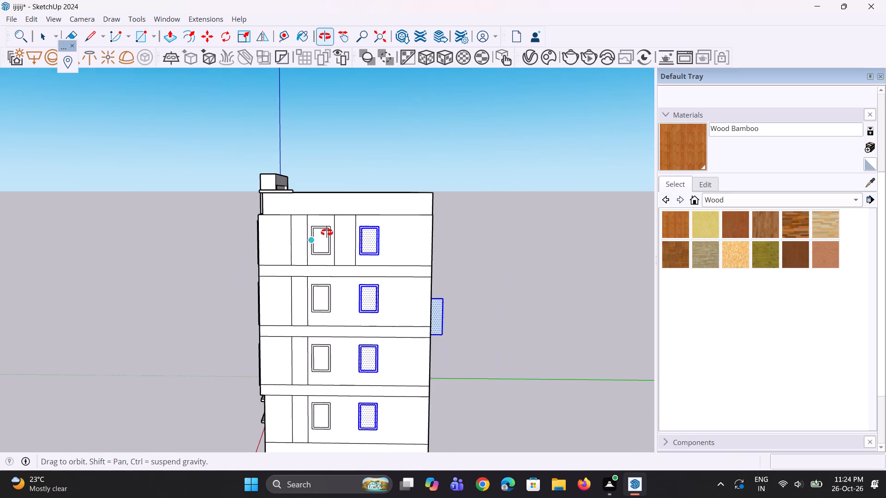
Copy the narrow vertical panels of all four floors together about 27' 9" towards the building's back, beyond the second window column.
{"action": "middle_click_drag", "start_coordinate": [327, 232], "coordinate": [328, 231]}
{"action": "scroll", "coordinate": [316, 245], "scroll_direction": "up", "scroll_amount": 2}
{"action": "key", "text": "space"}
{"action": "key", "text": "space"}
{"action": "left_click", "coordinate": [310, 247]}
{"action": "left_click", "coordinate": [308, 302], "text": "ctrl"}
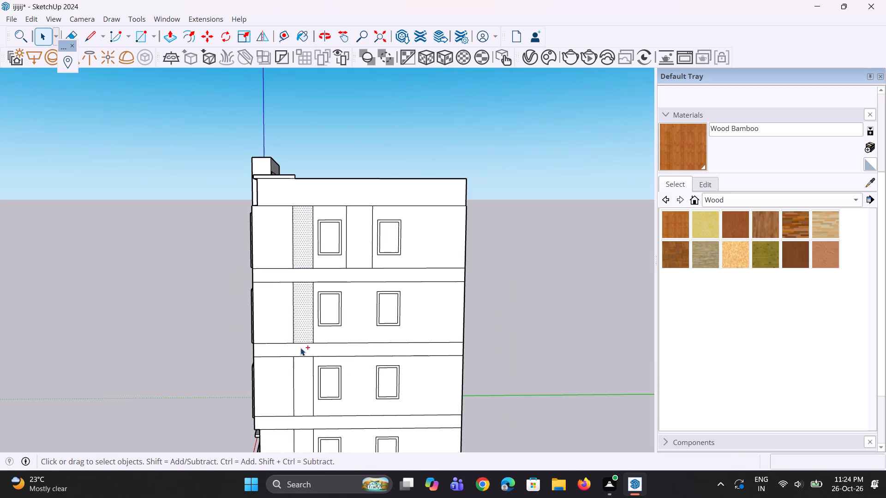
{"action": "left_click", "coordinate": [299, 369], "text": "ctrl"}
{"action": "scroll", "coordinate": [281, 236], "scroll_direction": "down", "scroll_amount": 4}
{"action": "scroll", "coordinate": [298, 364], "scroll_direction": "up", "scroll_amount": 3}
{"action": "left_click", "coordinate": [299, 404], "text": "ctrl"}
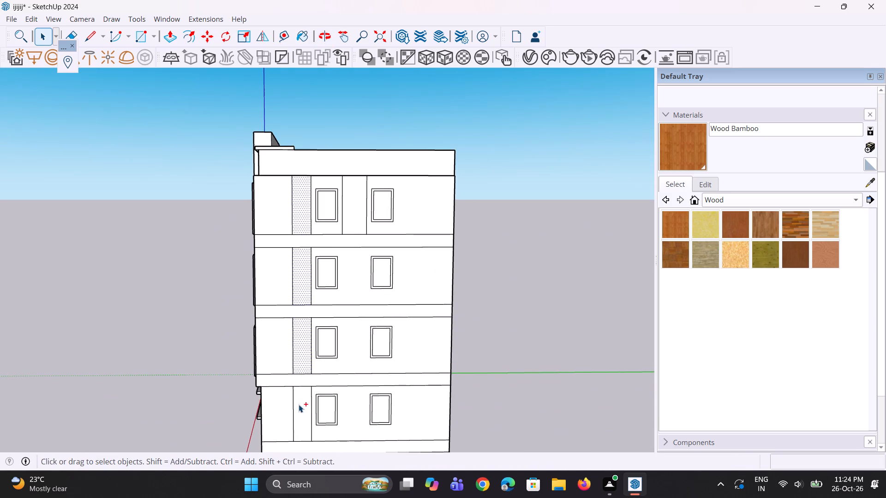
{"action": "scroll", "coordinate": [297, 390], "scroll_direction": "down", "scroll_amount": 4}
{"action": "scroll", "coordinate": [302, 283], "scroll_direction": "up", "scroll_amount": 3}
{"action": "key", "text": "m"}
{"action": "scroll", "coordinate": [303, 256], "scroll_direction": "up", "scroll_amount": 1, "text": "ctrl"}
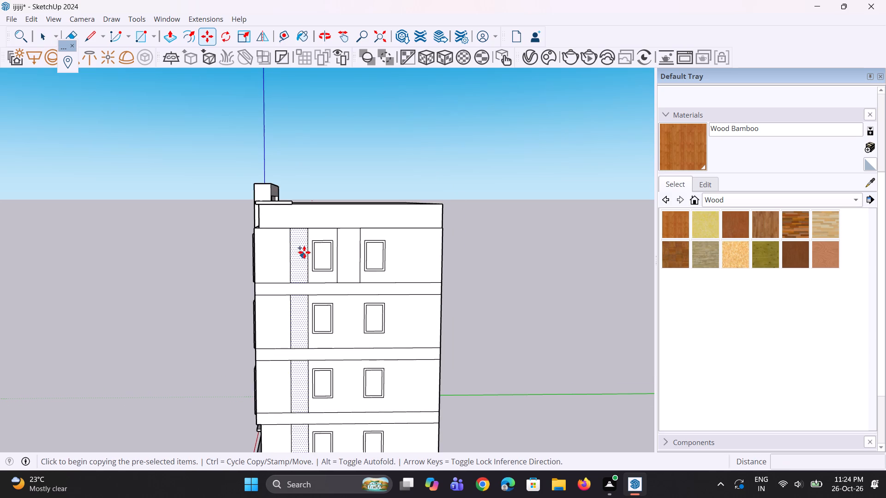
{"action": "scroll", "coordinate": [304, 252], "scroll_direction": "up", "scroll_amount": 1, "text": "ctrl"}
{"action": "scroll", "coordinate": [304, 217], "scroll_direction": "up", "scroll_amount": 1}
{"action": "left_click", "coordinate": [284, 222]}
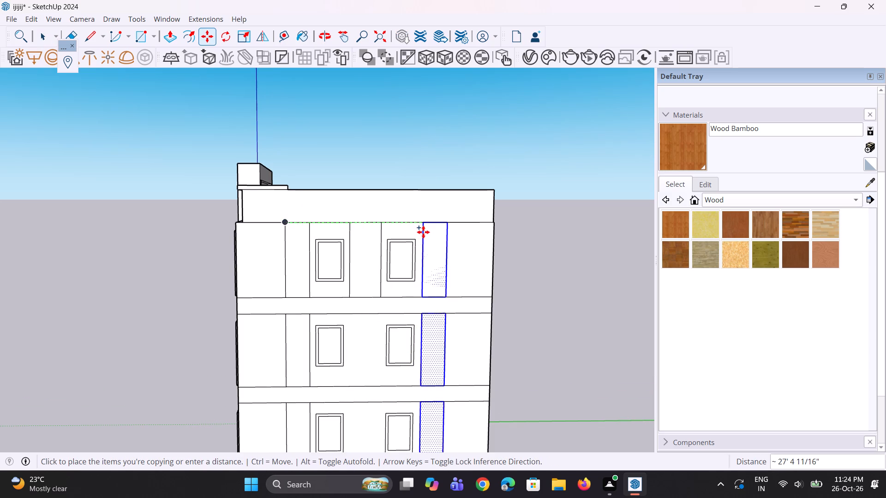
{"action": "left_click", "coordinate": [425, 232]}
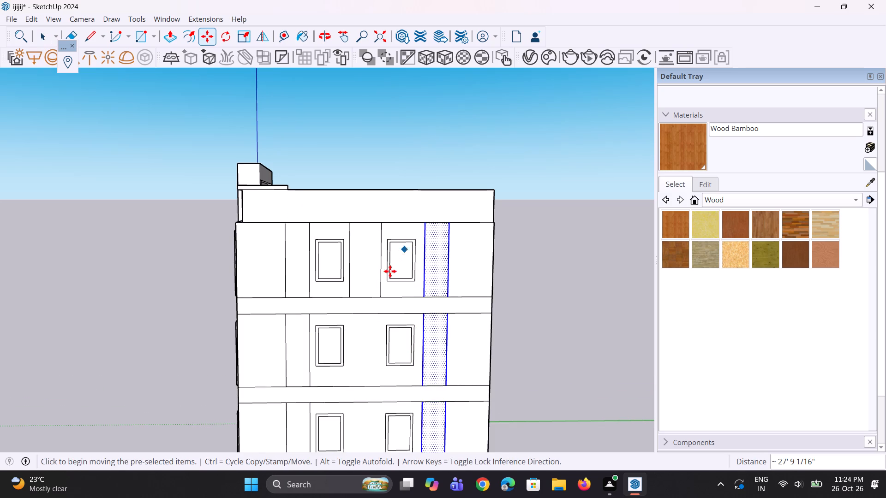
{"action": "type", "text": "n"}
{"action": "key", "text": "space"}
{"action": "key", "text": "space"}
{"action": "scroll", "coordinate": [376, 323], "scroll_direction": "down", "scroll_amount": 4}
{"action": "middle_click_drag", "start_coordinate": [283, 307], "coordinate": [276, 303]}
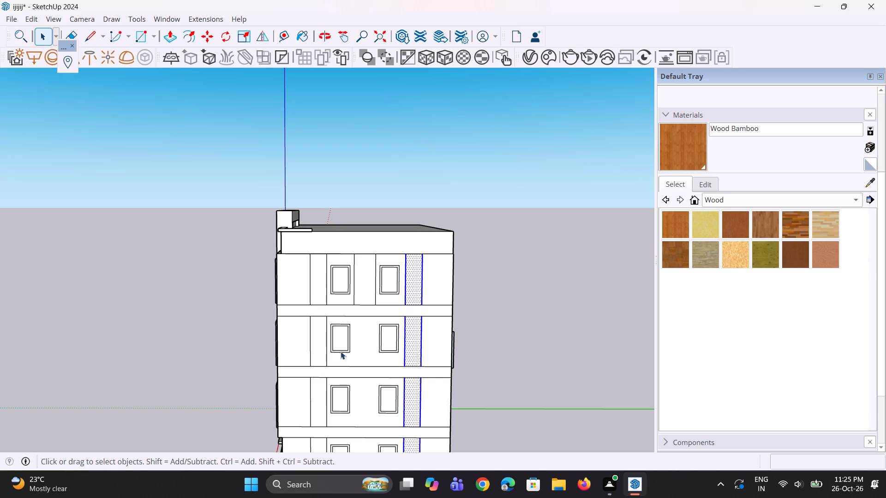
Erase the top floor's vertical seam between the front facade and the thickened side wall.
{"action": "middle_click_drag", "start_coordinate": [374, 253], "coordinate": [561, 231]}
{"action": "scroll", "coordinate": [561, 231], "scroll_direction": "down", "scroll_amount": 1}
{"action": "scroll", "coordinate": [231, 263], "scroll_direction": "up", "scroll_amount": 8}
{"action": "middle_click_drag", "start_coordinate": [462, 260], "coordinate": [456, 260]}
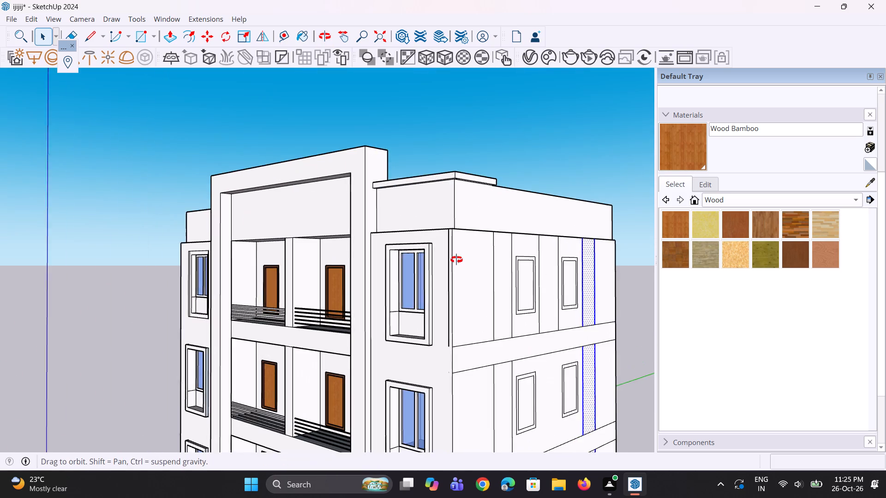
{"action": "middle_click_drag", "start_coordinate": [456, 260], "coordinate": [445, 257]}
{"action": "scroll", "coordinate": [441, 253], "scroll_direction": "up", "scroll_amount": 5}
{"action": "key", "text": "e"}
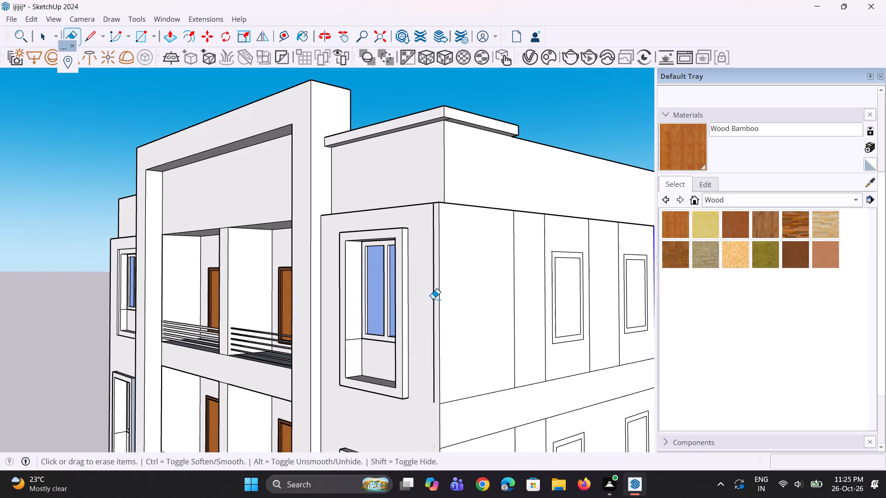
{"action": "left_click", "coordinate": [433, 299]}
Erase the short horizontal and vertical corner seams at the band above the lowest projecting front window and along the floor below it.
{"action": "scroll", "coordinate": [402, 237], "scroll_direction": "down", "scroll_amount": 15}
{"action": "scroll", "coordinate": [422, 376], "scroll_direction": "up", "scroll_amount": 2}
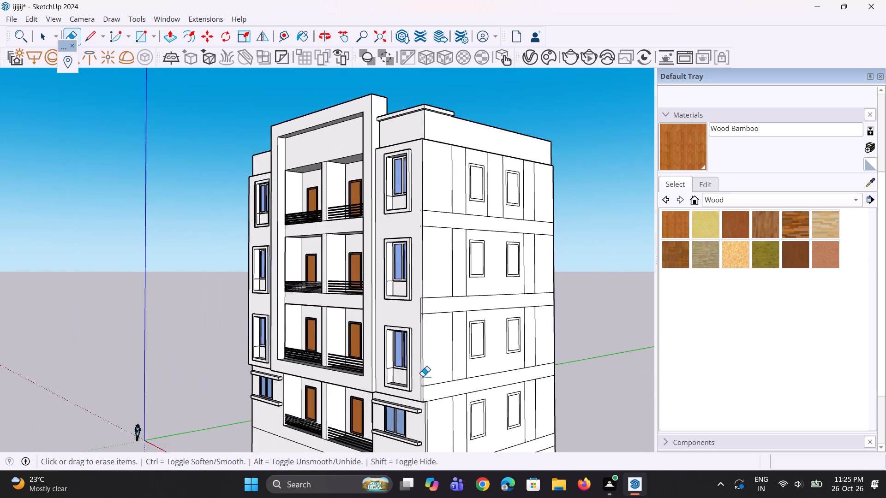
{"action": "scroll", "coordinate": [423, 376], "scroll_direction": "up", "scroll_amount": 18}
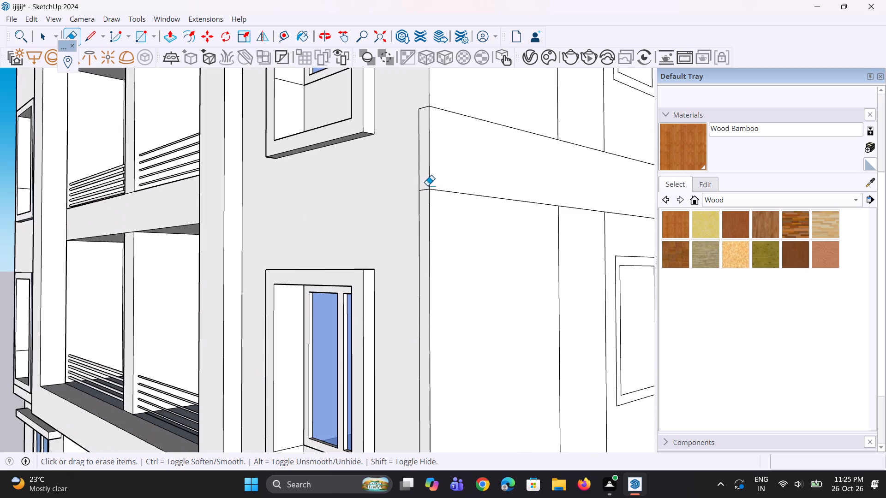
{"action": "left_click_drag", "start_coordinate": [427, 185], "coordinate": [423, 189]}
{"action": "scroll", "coordinate": [423, 160], "scroll_direction": "up", "scroll_amount": 9}
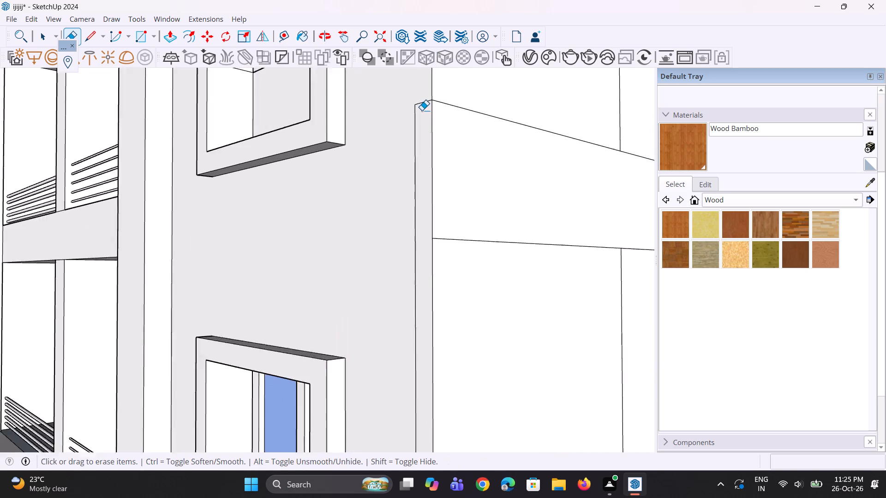
{"action": "scroll", "coordinate": [422, 110], "scroll_direction": "up", "scroll_amount": 1}
{"action": "left_click_drag", "start_coordinate": [422, 103], "coordinate": [413, 118]}
{"action": "scroll", "coordinate": [395, 97], "scroll_direction": "down", "scroll_amount": 6}
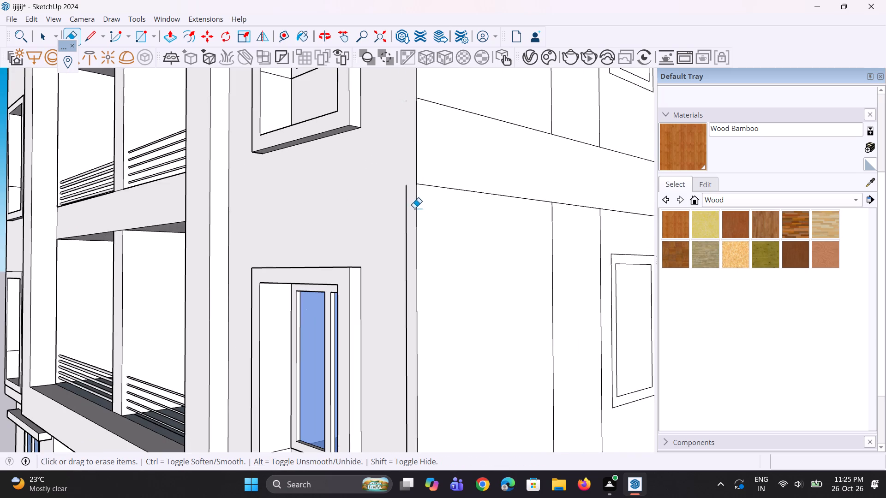
{"action": "left_click_drag", "start_coordinate": [409, 209], "coordinate": [404, 206]}
Erase the corner seams at the band beneath the lowest projecting window, on its underside, and down the floor below.
{"action": "scroll", "coordinate": [379, 130], "scroll_direction": "down", "scroll_amount": 10}
{"action": "middle_click_drag", "start_coordinate": [385, 285], "coordinate": [415, 287]}
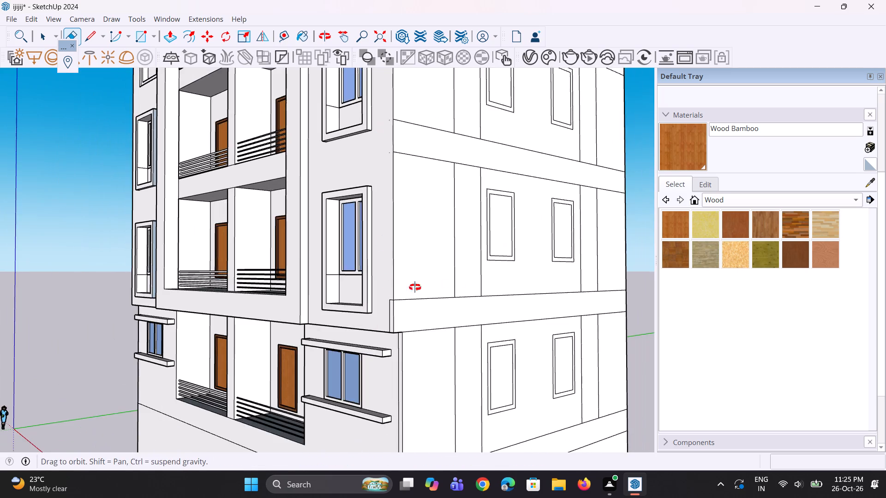
{"action": "middle_click_drag", "start_coordinate": [415, 287], "coordinate": [496, 217]}
{"action": "scroll", "coordinate": [468, 267], "scroll_direction": "up", "scroll_amount": 7}
{"action": "left_click_drag", "start_coordinate": [499, 260], "coordinate": [499, 257]}
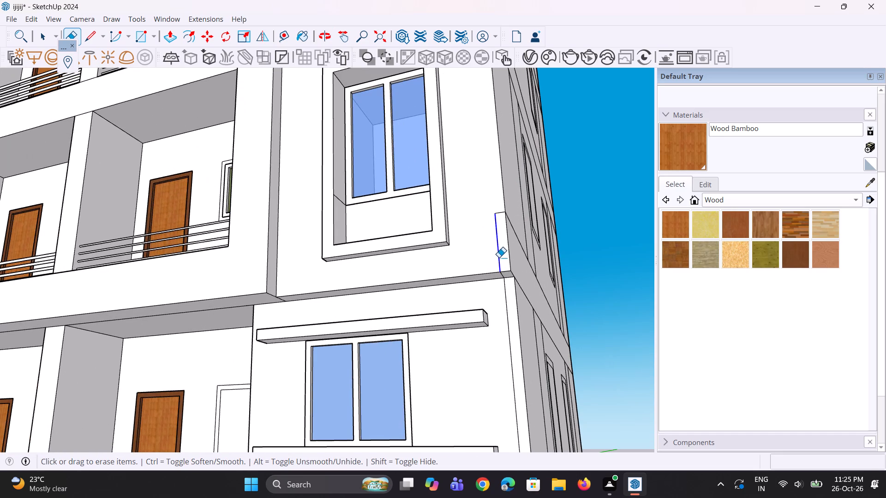
{"action": "left_click_drag", "start_coordinate": [499, 257], "coordinate": [499, 255]}
{"action": "scroll", "coordinate": [499, 234], "scroll_direction": "up", "scroll_amount": 3}
{"action": "left_click_drag", "start_coordinate": [501, 210], "coordinate": [503, 202]}
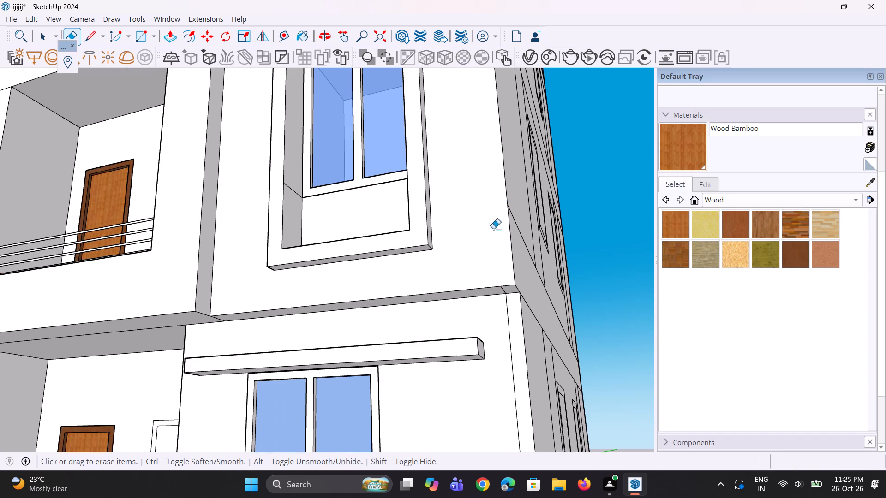
{"action": "scroll", "coordinate": [501, 285], "scroll_direction": "up", "scroll_amount": 5}
{"action": "left_click", "coordinate": [503, 291]}
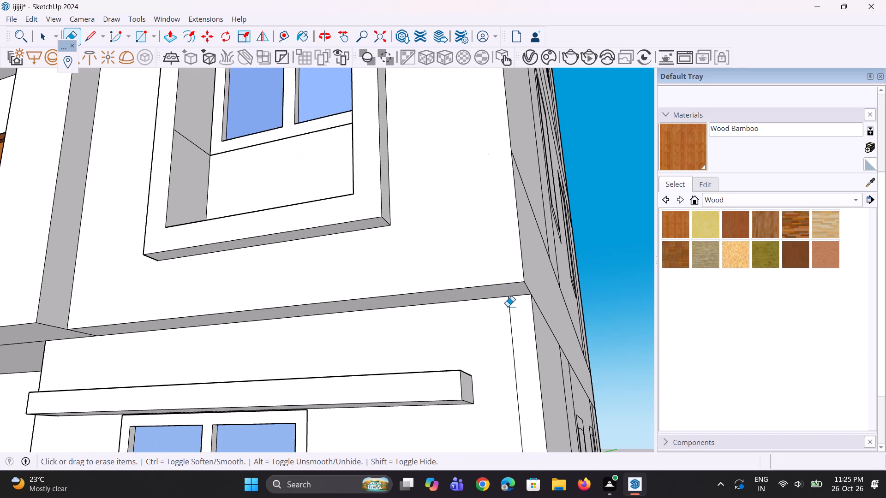
{"action": "left_click", "coordinate": [508, 307]}
{"action": "scroll", "coordinate": [492, 274], "scroll_direction": "down", "scroll_amount": 12}
Erase the remaining front corner seams at the lowest band and down the plain base wall.
{"action": "scroll", "coordinate": [483, 283], "scroll_direction": "up", "scroll_amount": 1}
{"action": "middle_click_drag", "start_coordinate": [483, 295], "coordinate": [473, 335]}
{"action": "scroll", "coordinate": [461, 192], "scroll_direction": "down", "scroll_amount": 6}
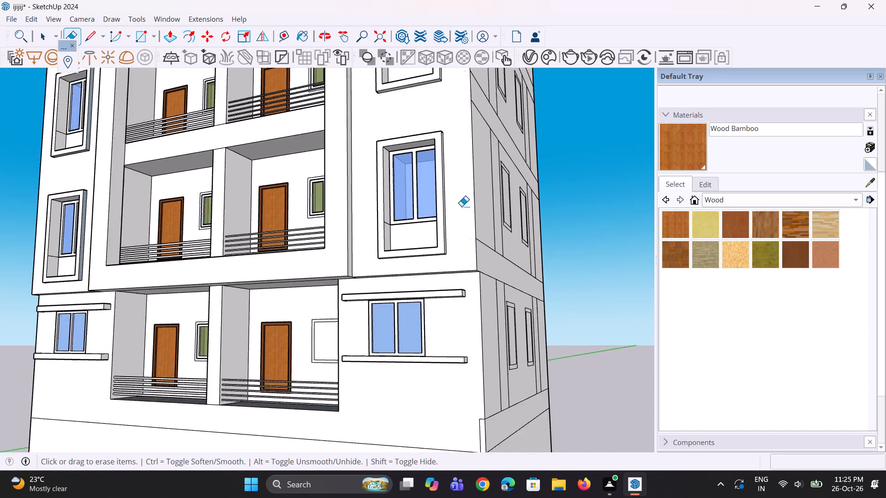
{"action": "middle_click_drag", "start_coordinate": [464, 241], "coordinate": [455, 279]}
{"action": "scroll", "coordinate": [401, 225], "scroll_direction": "down", "scroll_amount": 5}
{"action": "scroll", "coordinate": [431, 397], "scroll_direction": "up", "scroll_amount": 9}
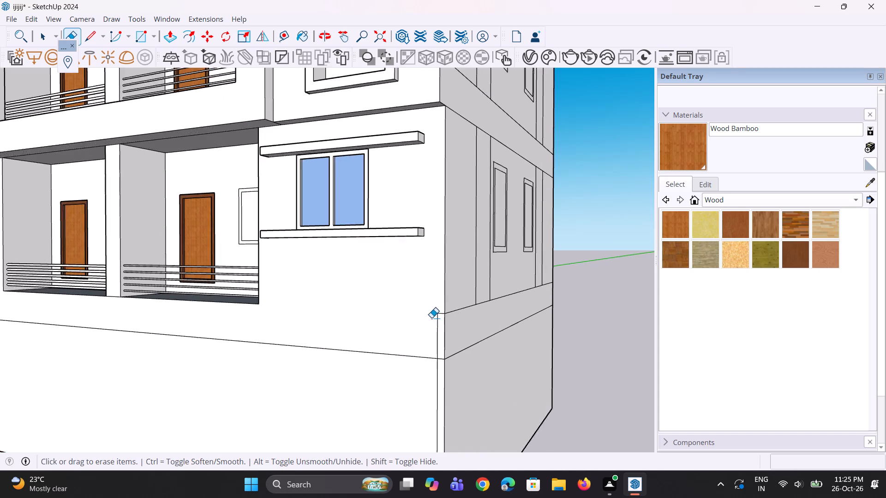
{"action": "scroll", "coordinate": [431, 318], "scroll_direction": "up", "scroll_amount": 3}
{"action": "left_click", "coordinate": [436, 330]}
{"action": "left_click", "coordinate": [445, 312]}
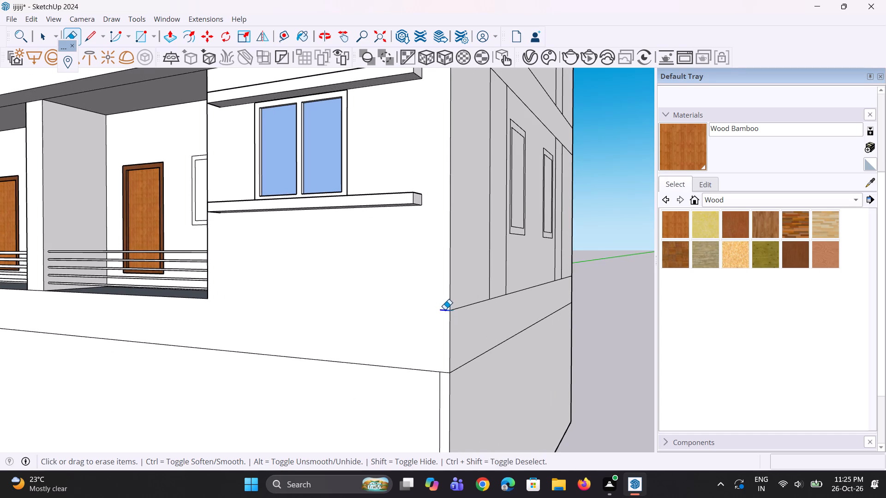
{"action": "left_click_drag", "start_coordinate": [437, 397], "coordinate": [442, 397]}
{"action": "scroll", "coordinate": [436, 385], "scroll_direction": "down", "scroll_amount": 6}
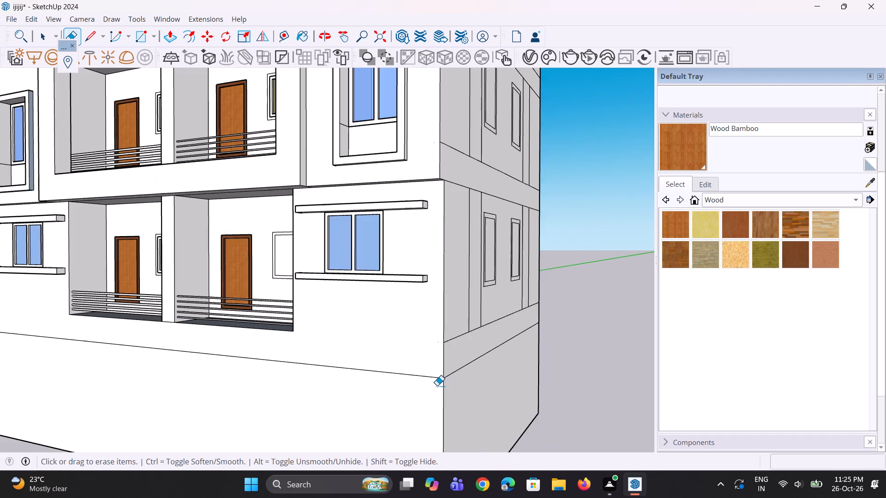
Draw a horizontal line about 14' long across the front wall, just above the top-floor projecting window.
{"action": "middle_click_drag", "start_coordinate": [436, 385], "coordinate": [407, 386]}
{"action": "scroll", "coordinate": [382, 397], "scroll_direction": "down", "scroll_amount": 6}
{"action": "middle_click_drag", "start_coordinate": [405, 398], "coordinate": [359, 408]}
{"action": "scroll", "coordinate": [360, 406], "scroll_direction": "down", "scroll_amount": 7}
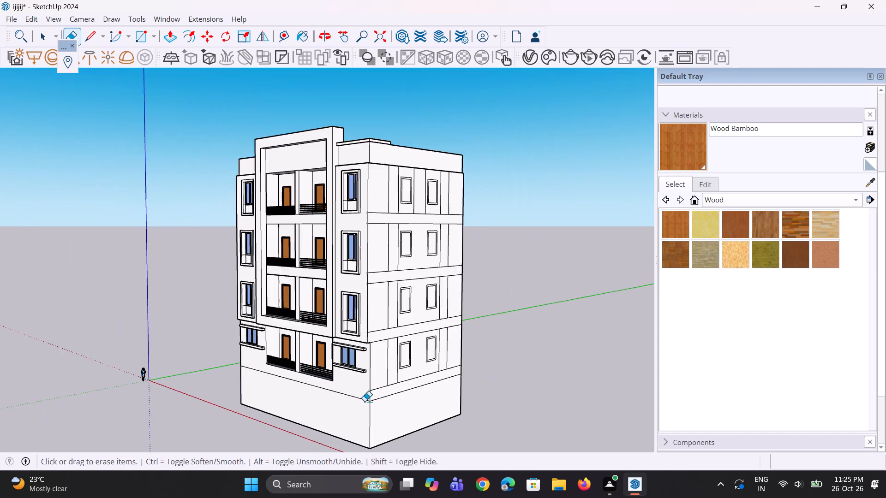
{"action": "middle_click_drag", "start_coordinate": [364, 392], "coordinate": [259, 388]}
{"action": "scroll", "coordinate": [391, 273], "scroll_direction": "up", "scroll_amount": 7}
{"action": "middle_click_drag", "start_coordinate": [421, 339], "coordinate": [498, 342]}
{"action": "key", "text": "space"}
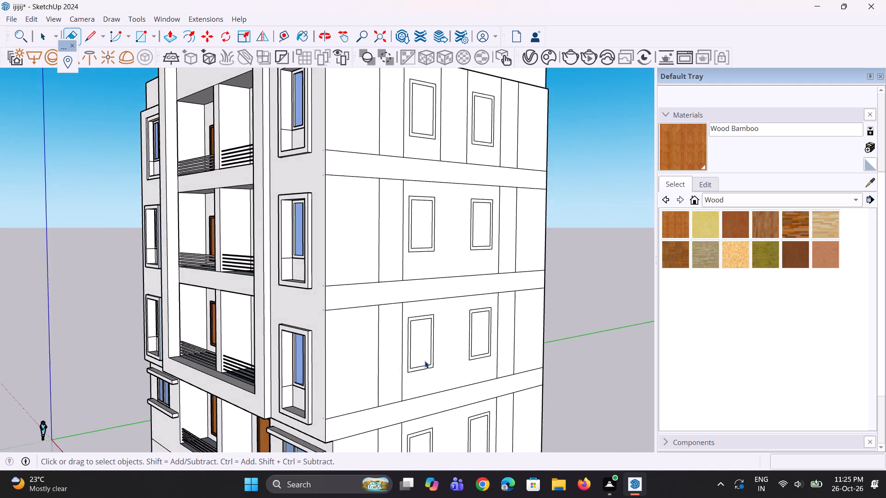
{"action": "scroll", "coordinate": [377, 380], "scroll_direction": "down", "scroll_amount": 3}
{"action": "key", "text": "space"}
{"action": "middle_click_drag", "start_coordinate": [342, 242], "coordinate": [477, 279]}
{"action": "scroll", "coordinate": [419, 183], "scroll_direction": "up", "scroll_amount": 5}
{"action": "key", "text": "l"}
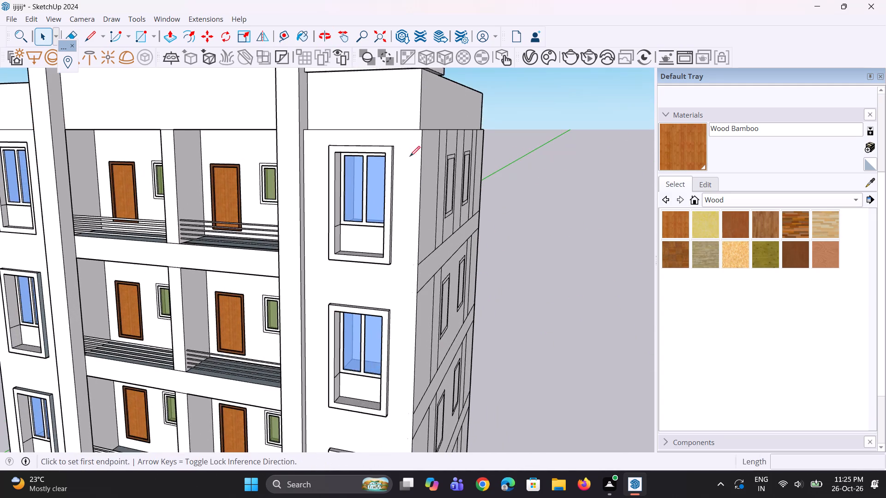
{"action": "scroll", "coordinate": [387, 131], "scroll_direction": "up", "scroll_amount": 10}
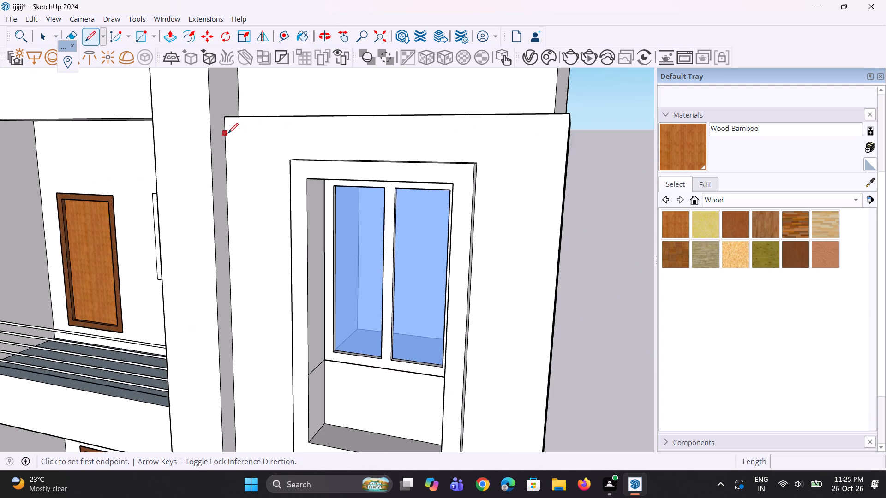
{"action": "left_click_drag", "start_coordinate": [228, 133], "coordinate": [236, 137]}
{"action": "left_click", "coordinate": [564, 137]}
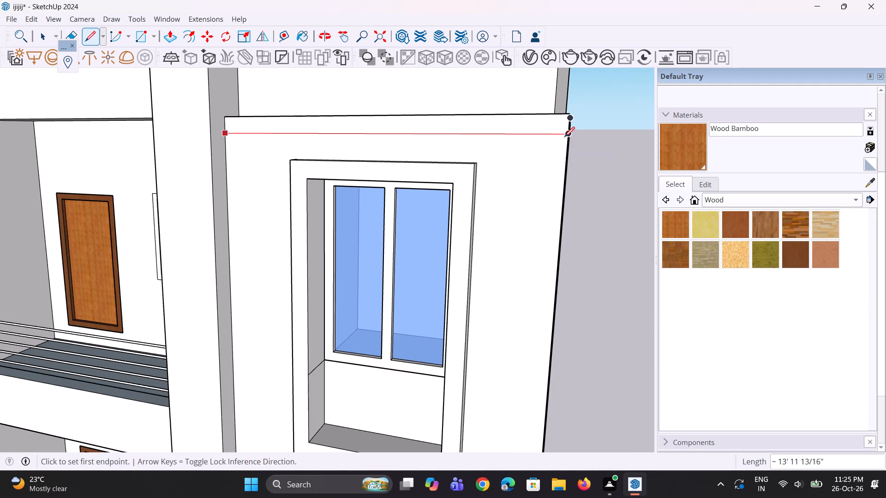
Continue the line around the corner along the side wall to the first vertical panel edge, about 9' 6" long.
{"action": "middle_click_drag", "start_coordinate": [571, 156], "coordinate": [381, 148]}
{"action": "left_click_drag", "start_coordinate": [241, 119], "coordinate": [245, 119]}
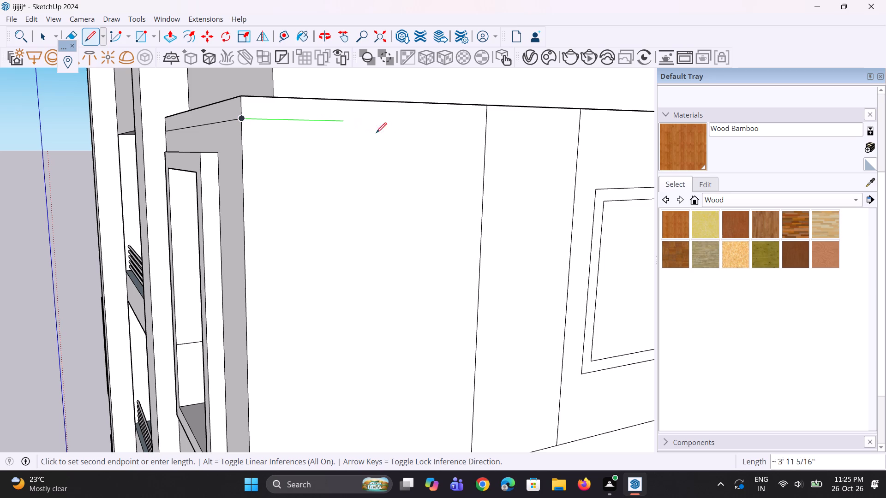
{"action": "left_click", "coordinate": [486, 126]}
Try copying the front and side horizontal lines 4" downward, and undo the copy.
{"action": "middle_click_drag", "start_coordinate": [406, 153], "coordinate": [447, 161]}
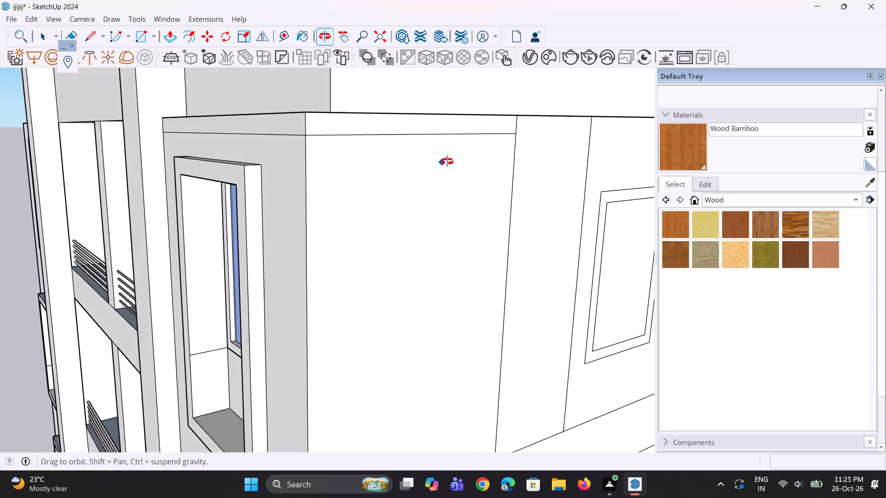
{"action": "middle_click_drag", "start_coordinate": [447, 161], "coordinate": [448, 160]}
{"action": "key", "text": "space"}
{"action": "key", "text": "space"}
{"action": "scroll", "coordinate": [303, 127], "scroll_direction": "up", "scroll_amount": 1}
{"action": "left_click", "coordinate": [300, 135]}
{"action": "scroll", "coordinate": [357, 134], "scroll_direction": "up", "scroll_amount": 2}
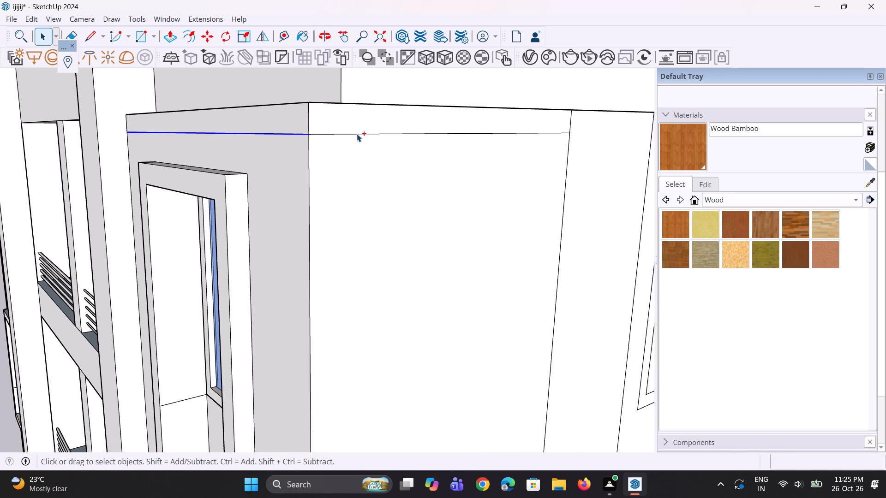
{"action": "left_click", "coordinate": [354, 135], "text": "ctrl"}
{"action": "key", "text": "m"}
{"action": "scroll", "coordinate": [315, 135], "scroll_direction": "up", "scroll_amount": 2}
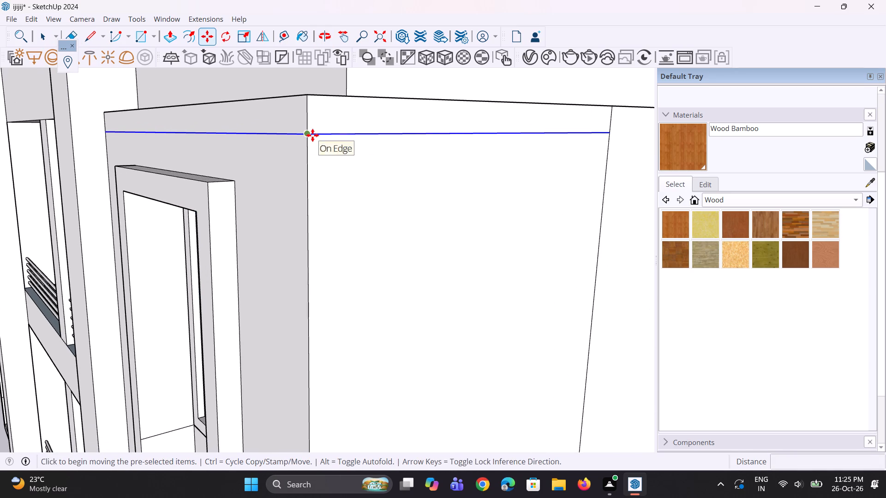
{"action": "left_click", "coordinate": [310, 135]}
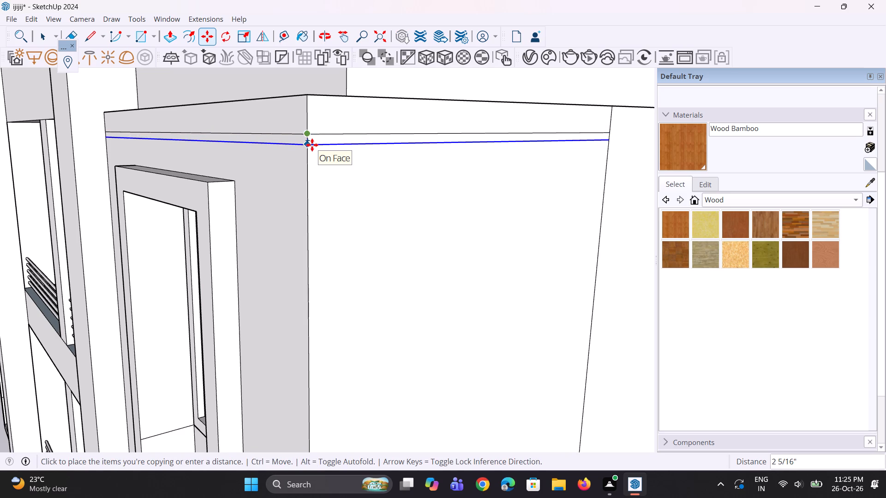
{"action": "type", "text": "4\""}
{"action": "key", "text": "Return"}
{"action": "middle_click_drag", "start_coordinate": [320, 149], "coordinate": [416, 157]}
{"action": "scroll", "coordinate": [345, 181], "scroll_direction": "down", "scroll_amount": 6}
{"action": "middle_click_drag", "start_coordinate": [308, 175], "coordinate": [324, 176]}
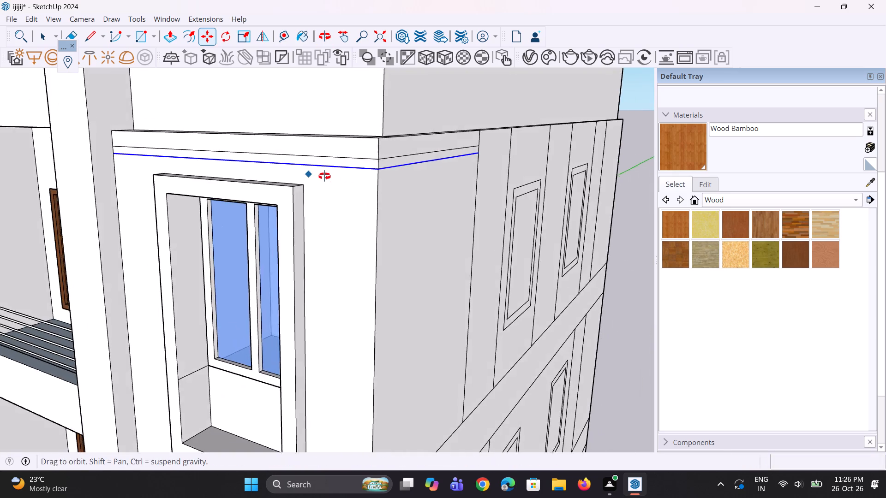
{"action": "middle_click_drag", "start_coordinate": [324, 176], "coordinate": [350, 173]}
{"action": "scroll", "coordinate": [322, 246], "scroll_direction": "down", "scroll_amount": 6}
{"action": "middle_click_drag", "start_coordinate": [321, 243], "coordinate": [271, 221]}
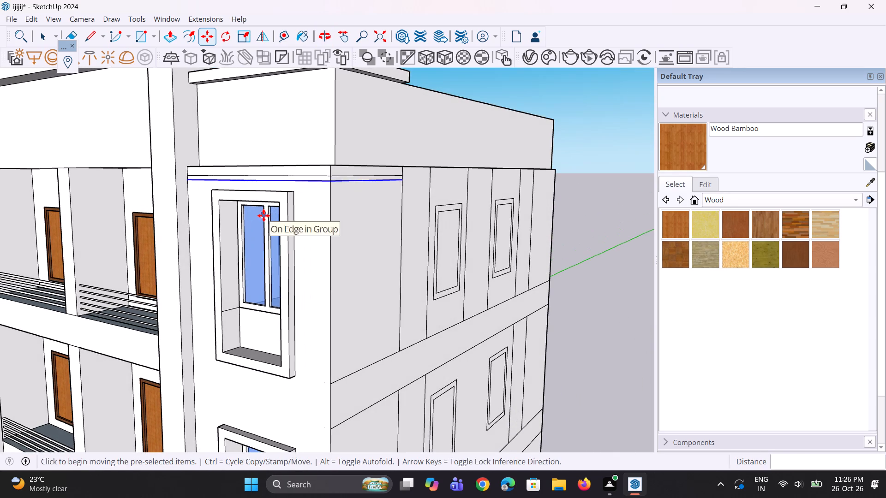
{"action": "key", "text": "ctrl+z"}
Copy the front and side horizontal lines 3" downward to outline a thin strip around the corner.
{"action": "key", "text": "space"}
{"action": "scroll", "coordinate": [319, 201], "scroll_direction": "up", "scroll_amount": 4}
{"action": "key", "text": "space"}
{"action": "key", "text": "space"}
{"action": "left_click", "coordinate": [323, 169]}
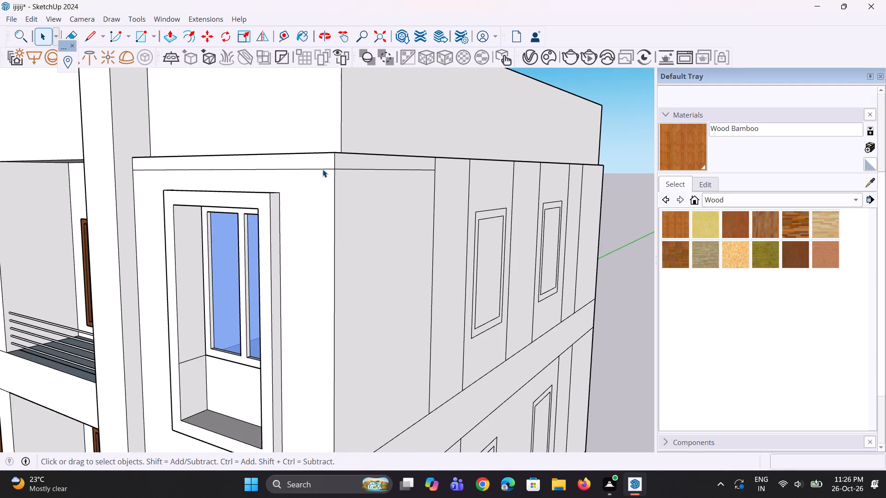
{"action": "scroll", "coordinate": [357, 169], "scroll_direction": "up", "scroll_amount": 2}
{"action": "left_click", "coordinate": [353, 171], "text": "ctrl"}
{"action": "scroll", "coordinate": [323, 180], "scroll_direction": "up", "scroll_amount": 3}
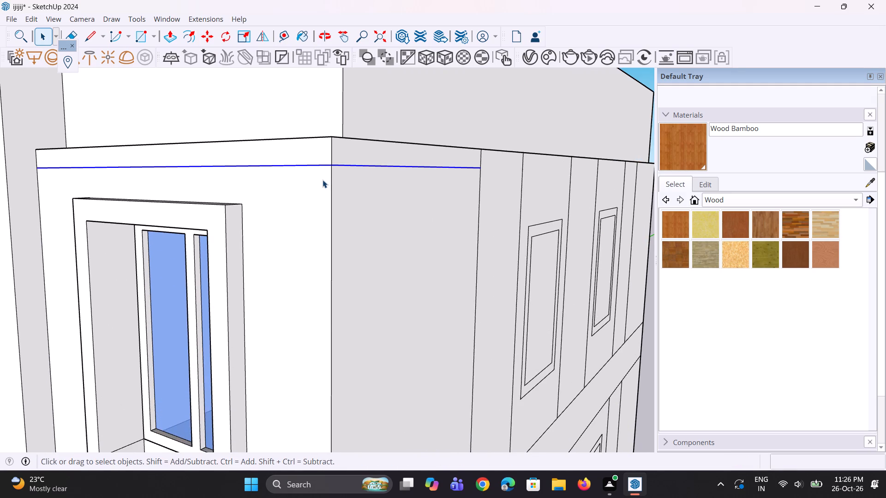
{"action": "key", "text": "m"}
{"action": "scroll", "coordinate": [323, 180], "scroll_direction": "up", "scroll_amount": 1}
{"action": "left_click", "coordinate": [330, 165]}
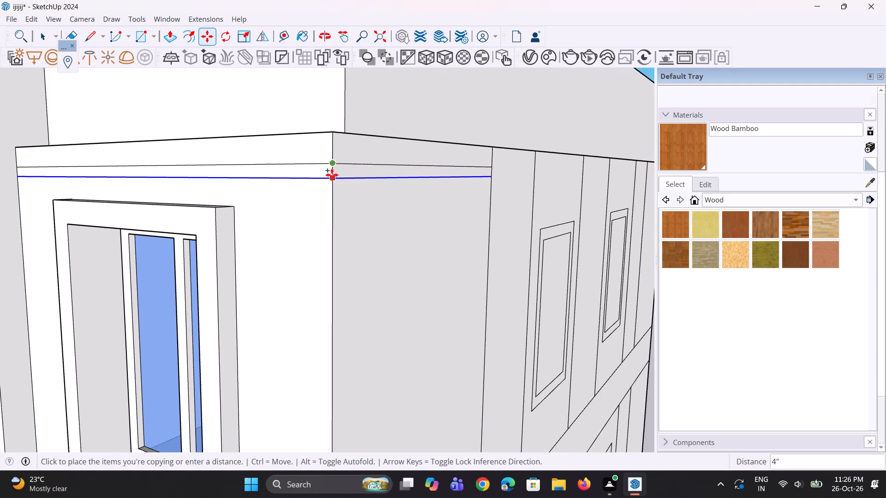
{"action": "type", "text": "3\""}
{"action": "key", "text": "Return"}
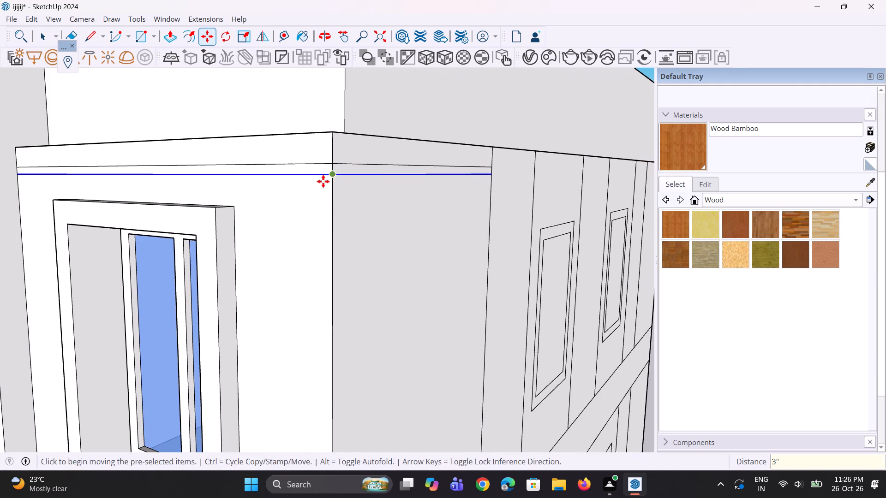
Select the 3" strip's front and side faces and start moving them from the building corner.
{"action": "key", "text": "space"}
{"action": "key", "text": "space"}
{"action": "left_click", "coordinate": [311, 172]}
{"action": "scroll", "coordinate": [336, 171], "scroll_direction": "up", "scroll_amount": 2}
{"action": "left_click", "coordinate": [343, 172], "text": "ctrl"}
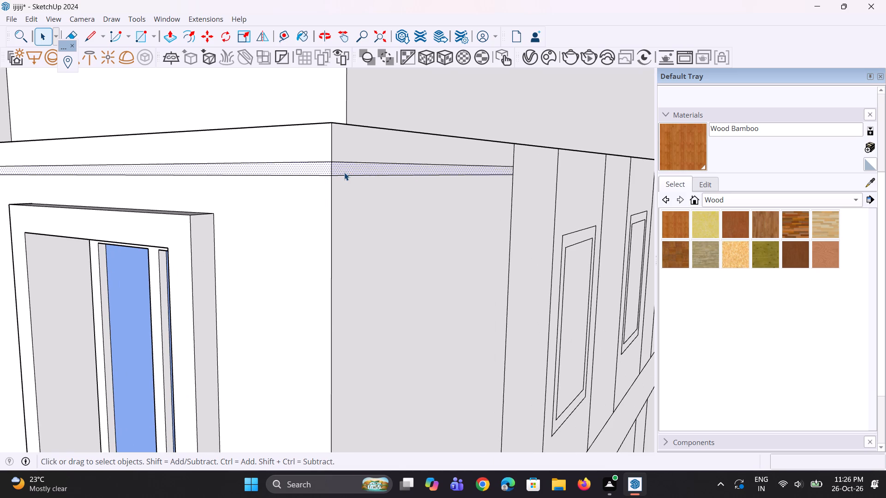
{"action": "scroll", "coordinate": [344, 173], "scroll_direction": "down", "scroll_amount": 10}
{"action": "key", "text": "m"}
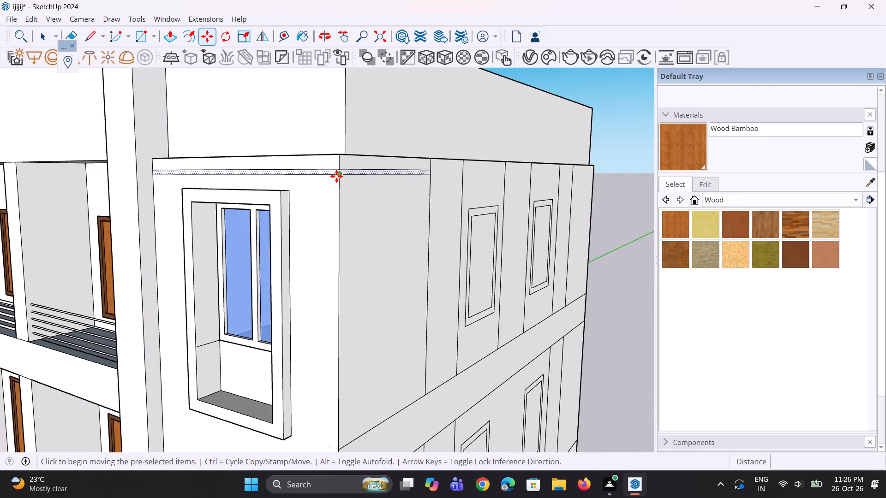
Move the 3" strip about 1' 4" down along the building corner.
{"action": "left_click", "coordinate": [336, 176]}
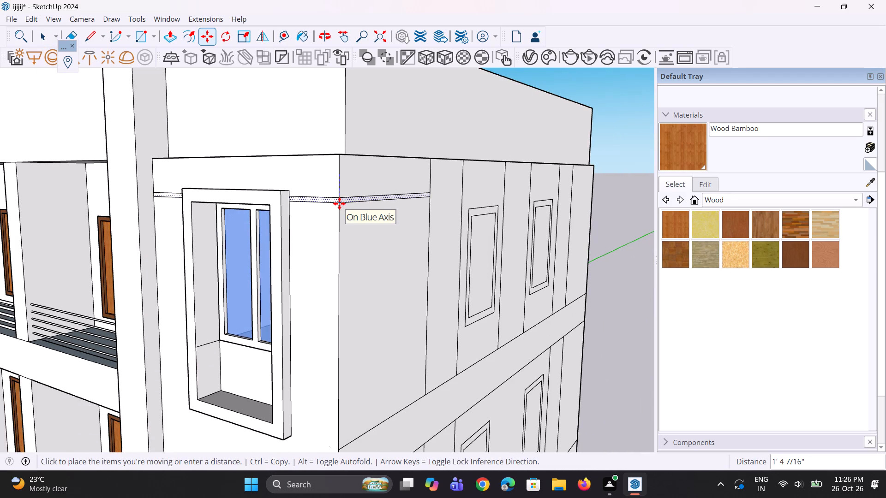
{"action": "left_click", "coordinate": [339, 203]}
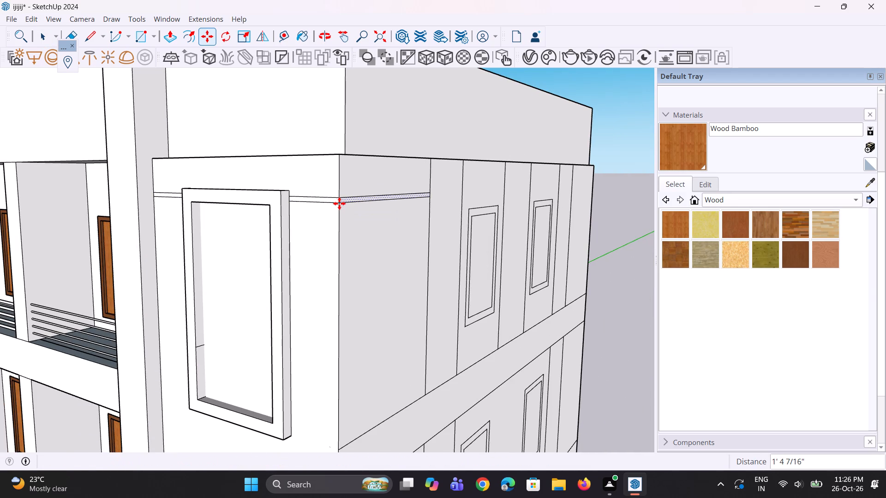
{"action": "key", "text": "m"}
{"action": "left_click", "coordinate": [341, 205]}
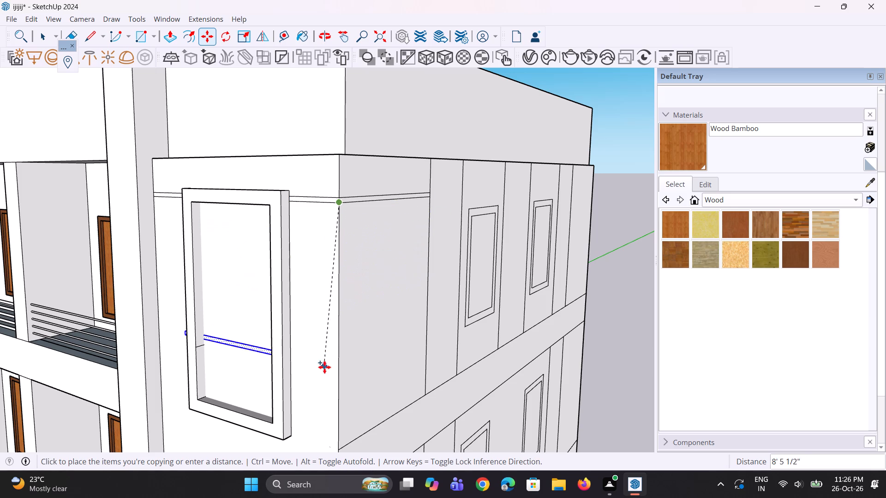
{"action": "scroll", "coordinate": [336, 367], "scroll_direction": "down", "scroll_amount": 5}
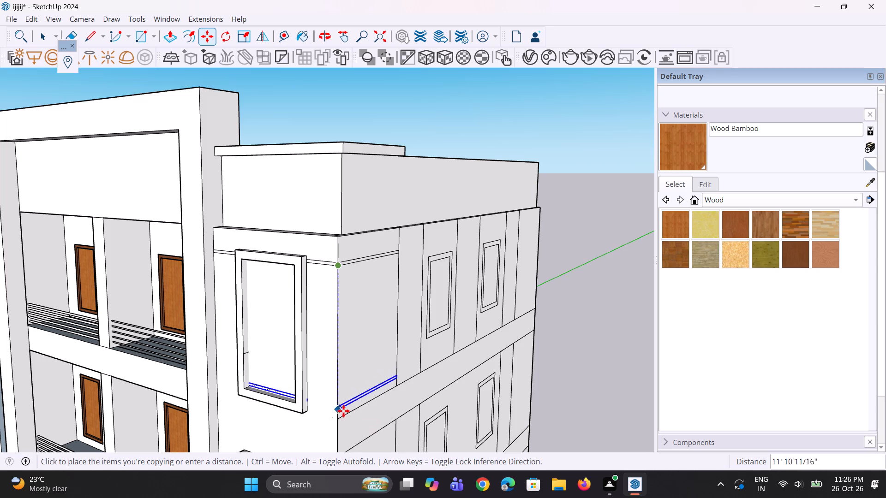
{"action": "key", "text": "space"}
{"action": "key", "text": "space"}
Select the strip's front and side faces and copy them about 12' 8" down to the base of the top-floor corner window.
{"action": "scroll", "coordinate": [340, 231], "scroll_direction": "up", "scroll_amount": 2}
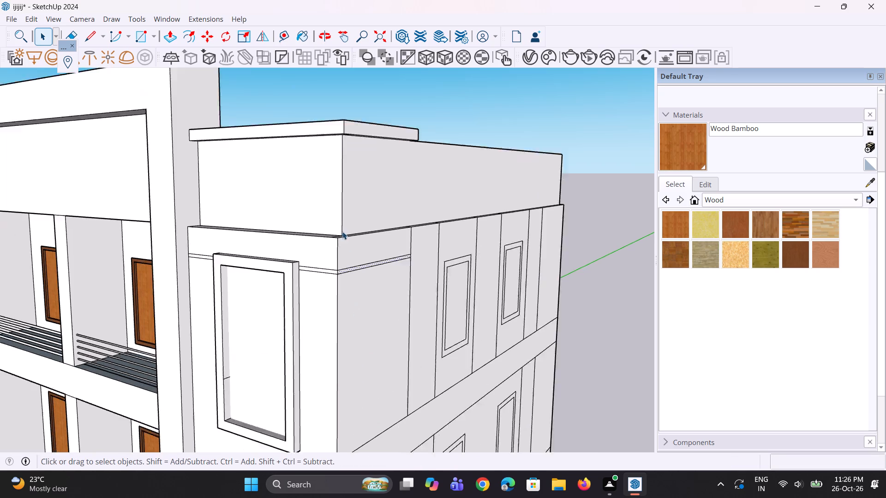
{"action": "scroll", "coordinate": [342, 231], "scroll_direction": "up", "scroll_amount": 6}
{"action": "left_click", "coordinate": [329, 278], "text": "ctrl"}
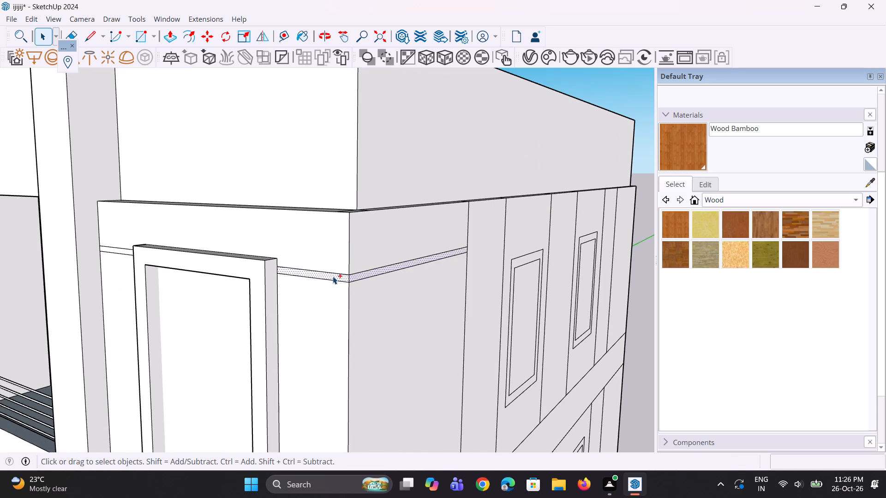
{"action": "scroll", "coordinate": [338, 276], "scroll_direction": "up", "scroll_amount": 3, "text": "ctrl"}
{"action": "left_click", "coordinate": [68, 247], "text": "ctrl"}
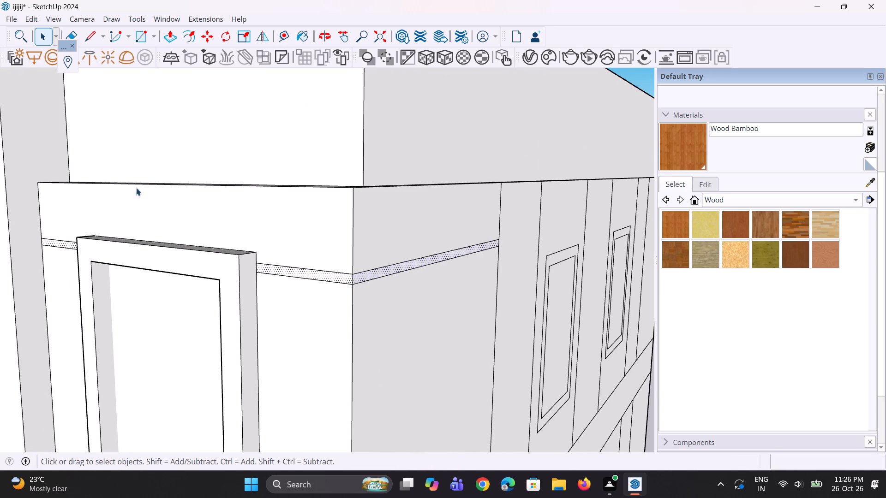
{"action": "scroll", "coordinate": [155, 185], "scroll_direction": "down", "scroll_amount": 5}
{"action": "scroll", "coordinate": [318, 241], "scroll_direction": "down", "scroll_amount": 4}
{"action": "scroll", "coordinate": [291, 202], "scroll_direction": "down", "scroll_amount": 6}
{"action": "scroll", "coordinate": [262, 298], "scroll_direction": "up", "scroll_amount": 1}
{"action": "middle_click_drag", "start_coordinate": [262, 298], "coordinate": [301, 279]}
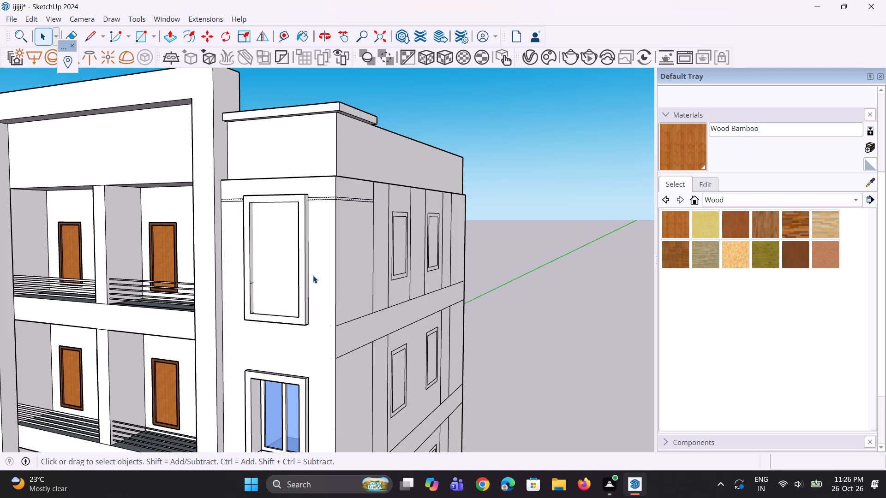
{"action": "scroll", "coordinate": [313, 275], "scroll_direction": "up", "scroll_amount": 1}
{"action": "key", "text": "m"}
{"action": "scroll", "coordinate": [333, 219], "scroll_direction": "up", "scroll_amount": 3}
{"action": "left_click", "coordinate": [343, 183]}
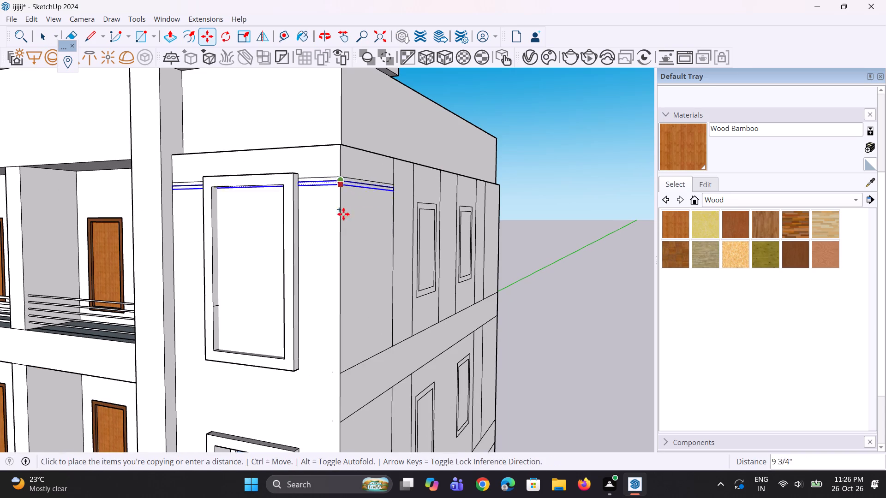
{"action": "left_click", "coordinate": [337, 368]}
Copy the lower strip about 6' down around the corner to the top of the corner window one floor below.
{"action": "scroll", "coordinate": [310, 269], "scroll_direction": "down", "scroll_amount": 5}
{"action": "middle_click_drag", "start_coordinate": [329, 355], "coordinate": [323, 319]}
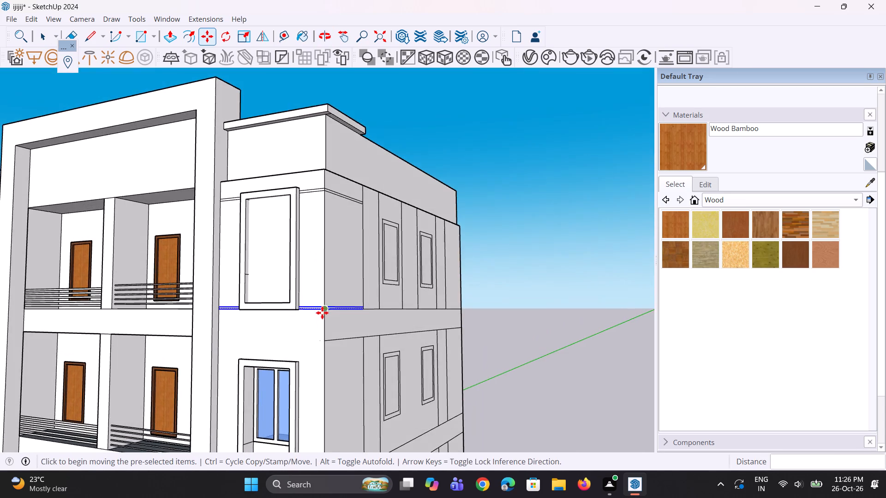
{"action": "scroll", "coordinate": [324, 294], "scroll_direction": "down", "scroll_amount": 5}
{"action": "scroll", "coordinate": [324, 369], "scroll_direction": "up", "scroll_amount": 8}
{"action": "scroll", "coordinate": [316, 307], "scroll_direction": "up", "scroll_amount": 1}
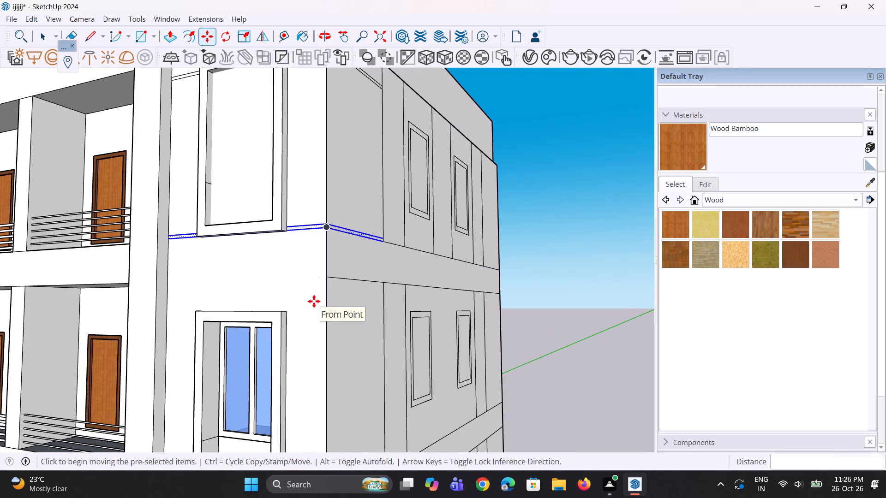
{"action": "key", "text": "m"}
{"action": "scroll", "coordinate": [315, 298], "scroll_direction": "up", "scroll_amount": 3}
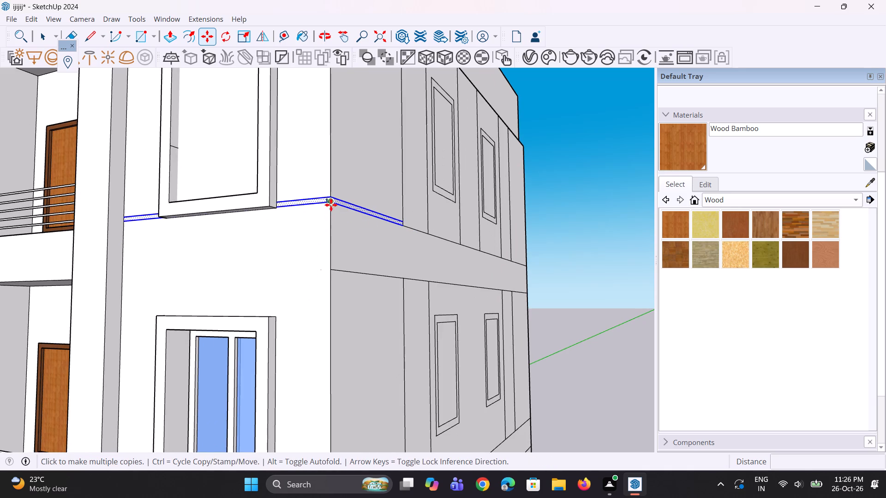
{"action": "left_click", "coordinate": [331, 205]}
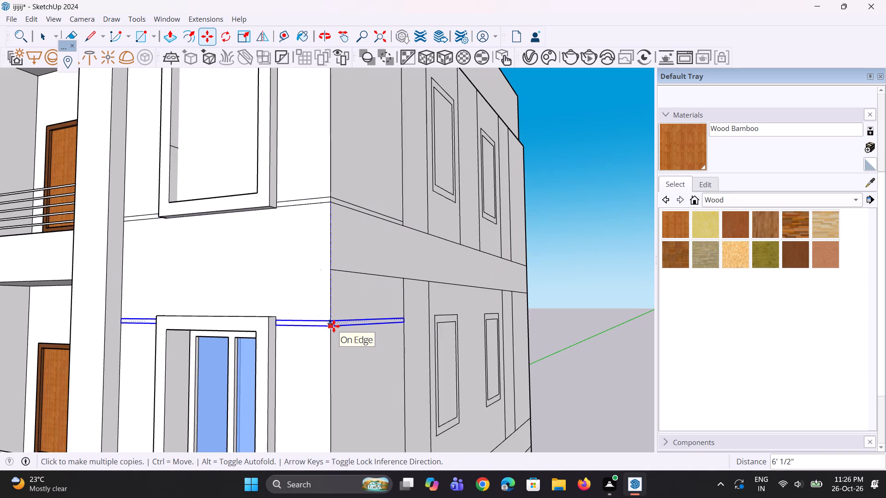
{"action": "left_click", "coordinate": [334, 326]}
Place another strip copy about 18' 9" down from the same base point, near the base of that floor's corner window.
{"action": "scroll", "coordinate": [325, 265], "scroll_direction": "down", "scroll_amount": 12}
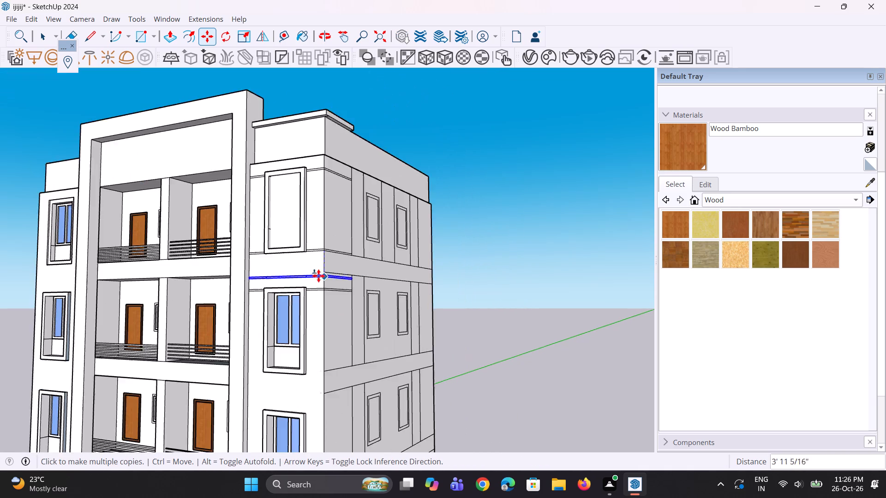
{"action": "scroll", "coordinate": [318, 275], "scroll_direction": "down", "scroll_amount": 4}
{"action": "scroll", "coordinate": [314, 354], "scroll_direction": "up", "scroll_amount": 7}
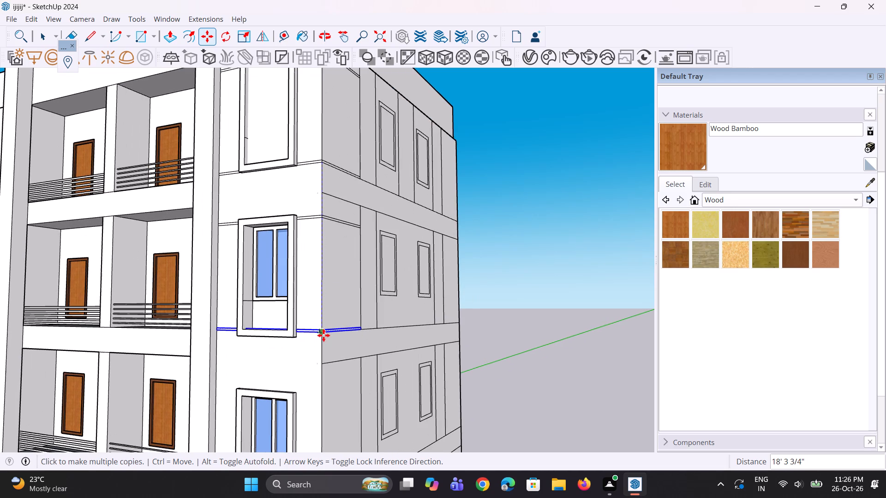
{"action": "scroll", "coordinate": [323, 338], "scroll_direction": "up", "scroll_amount": 6}
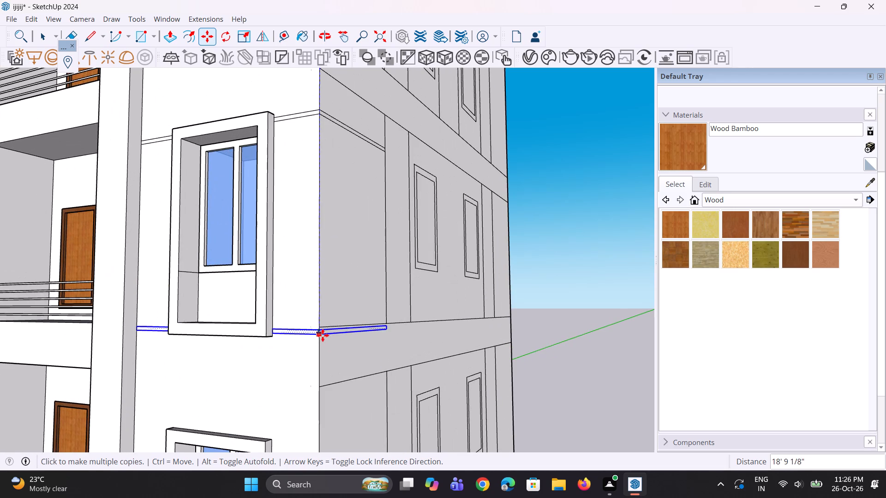
{"action": "left_click", "coordinate": [323, 336]}
Place another strip copy about 25' 7" down, at the top of the third corner window from the roof.
{"action": "scroll", "coordinate": [325, 309], "scroll_direction": "down", "scroll_amount": 5}
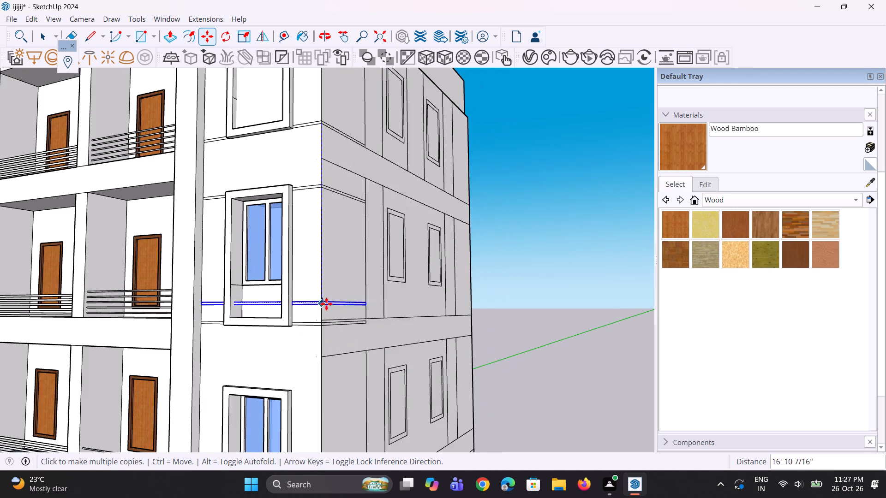
{"action": "scroll", "coordinate": [326, 304], "scroll_direction": "down", "scroll_amount": 9}
{"action": "scroll", "coordinate": [331, 348], "scroll_direction": "up", "scroll_amount": 7}
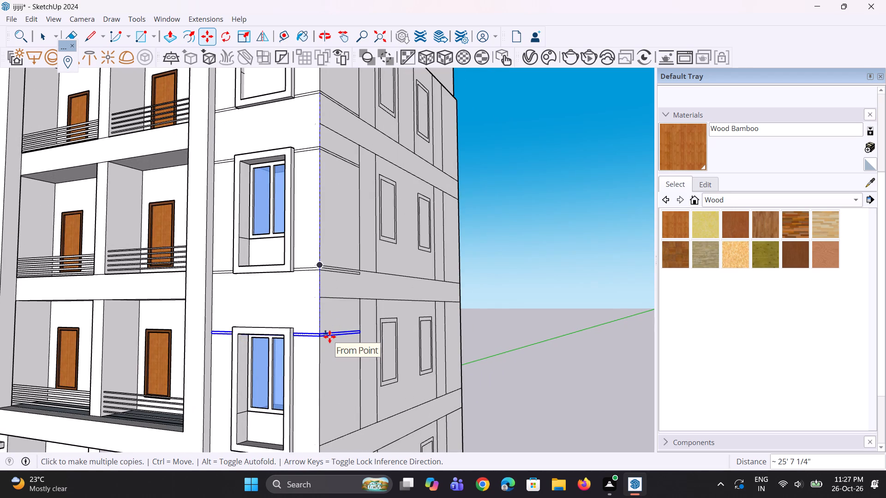
{"action": "left_click", "coordinate": [329, 334]}
Place the last strip copy about 37' 8" down, near the base of the third corner window, and finish copying.
{"action": "scroll", "coordinate": [329, 328], "scroll_direction": "down", "scroll_amount": 5}
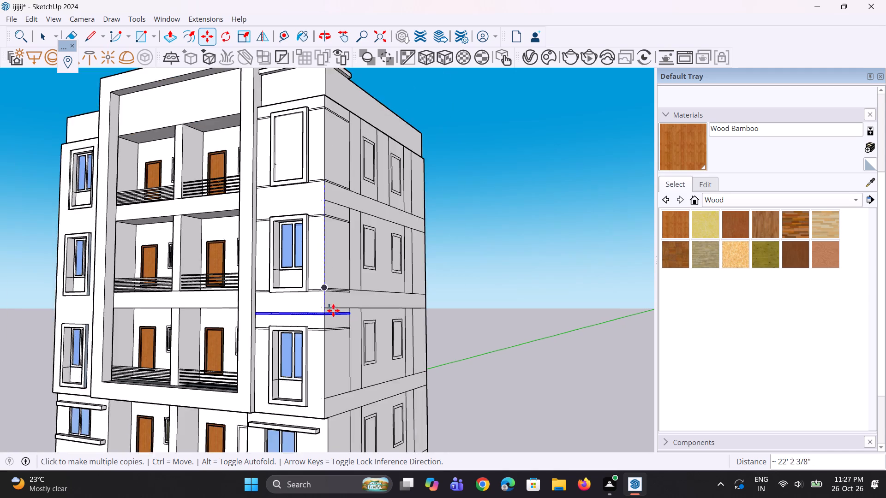
{"action": "scroll", "coordinate": [332, 309], "scroll_direction": "down", "scroll_amount": 5}
{"action": "scroll", "coordinate": [330, 400], "scroll_direction": "up", "scroll_amount": 11}
{"action": "scroll", "coordinate": [329, 349], "scroll_direction": "up", "scroll_amount": 2}
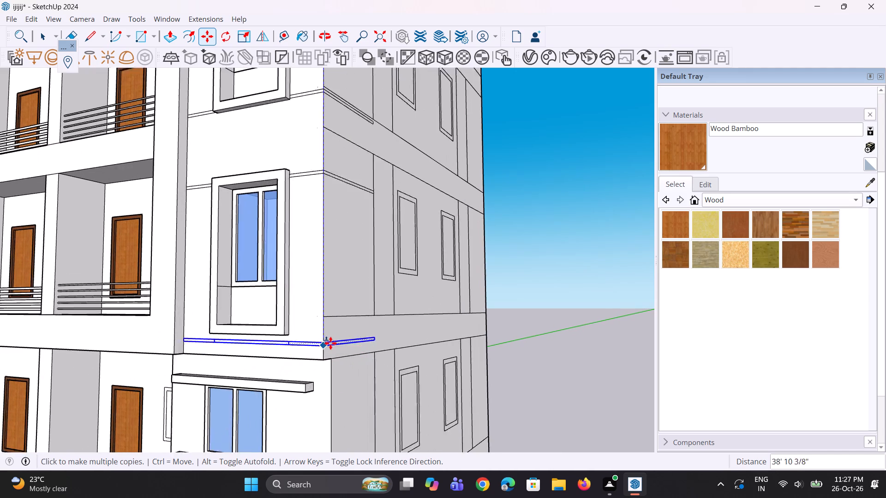
{"action": "left_click", "coordinate": [327, 328]}
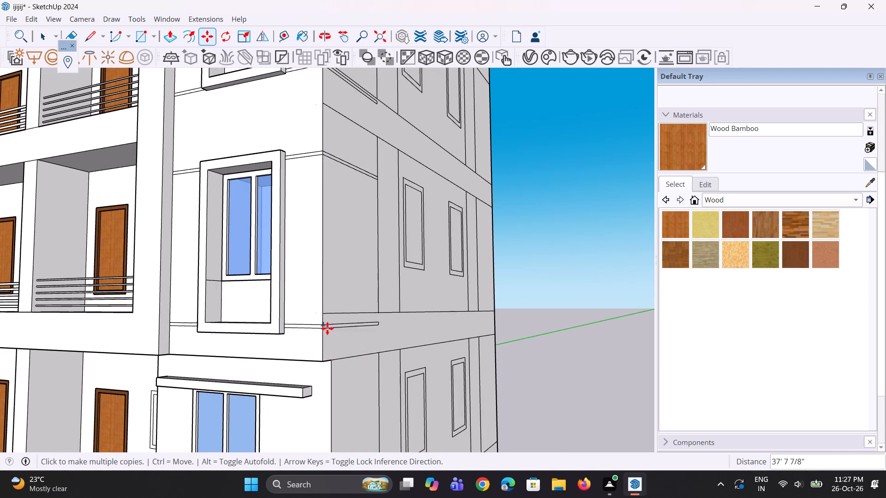
{"action": "middle_click_drag", "start_coordinate": [318, 364], "coordinate": [316, 413]}
{"action": "scroll", "coordinate": [316, 404], "scroll_direction": "up", "scroll_amount": 1}
{"action": "scroll", "coordinate": [326, 321], "scroll_direction": "down", "scroll_amount": 5}
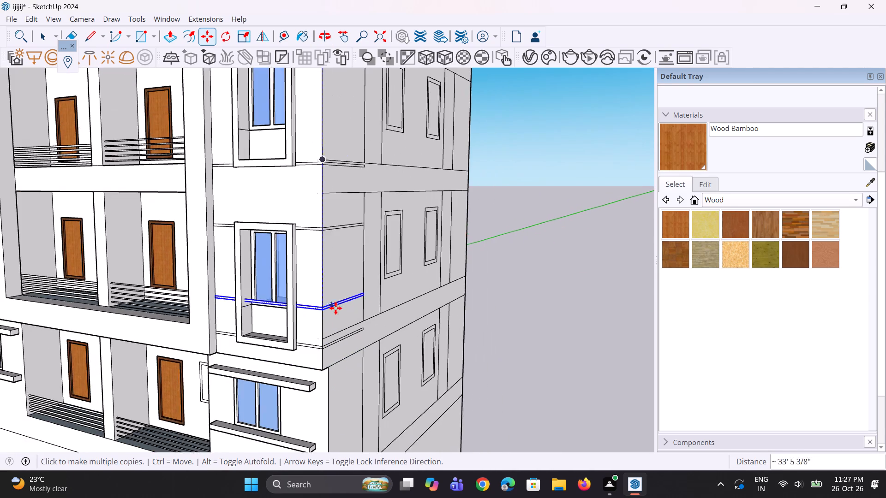
{"action": "scroll", "coordinate": [335, 308], "scroll_direction": "down", "scroll_amount": 5}
{"action": "key", "text": "space"}
{"action": "key", "text": "space"}
{"action": "key", "text": "space"}
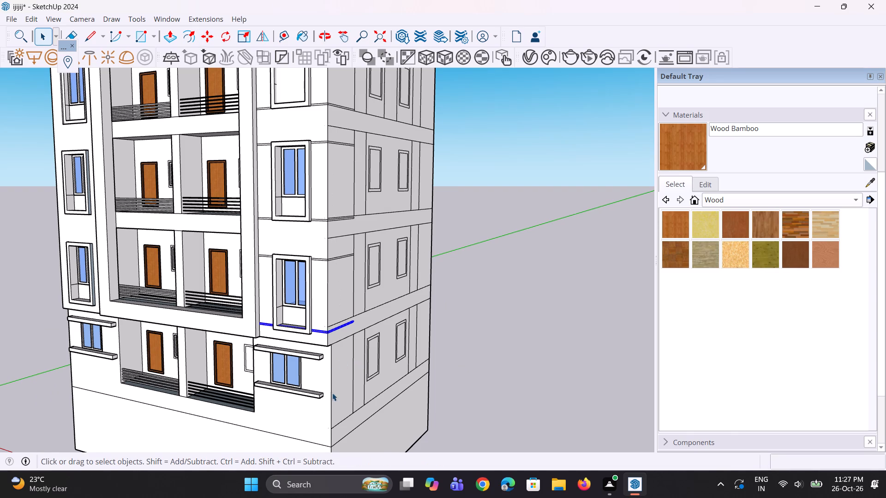
Erase the upper and lower edges of the side wall's second floor band from the roof, between the corner and first vertical panel.
{"action": "scroll", "coordinate": [332, 401], "scroll_direction": "down", "scroll_amount": 6}
{"action": "scroll", "coordinate": [336, 284], "scroll_direction": "up", "scroll_amount": 14}
{"action": "middle_click_drag", "start_coordinate": [330, 295], "coordinate": [265, 297]}
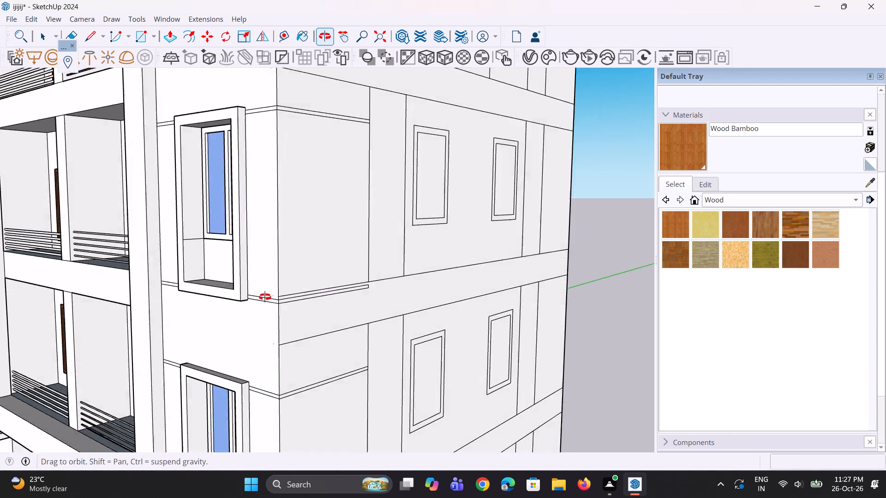
{"action": "middle_click_drag", "start_coordinate": [265, 297], "coordinate": [264, 299]}
{"action": "scroll", "coordinate": [300, 302], "scroll_direction": "up", "scroll_amount": 4}
{"action": "scroll", "coordinate": [309, 360], "scroll_direction": "down", "scroll_amount": 6}
{"action": "middle_click_drag", "start_coordinate": [314, 363], "coordinate": [285, 356]}
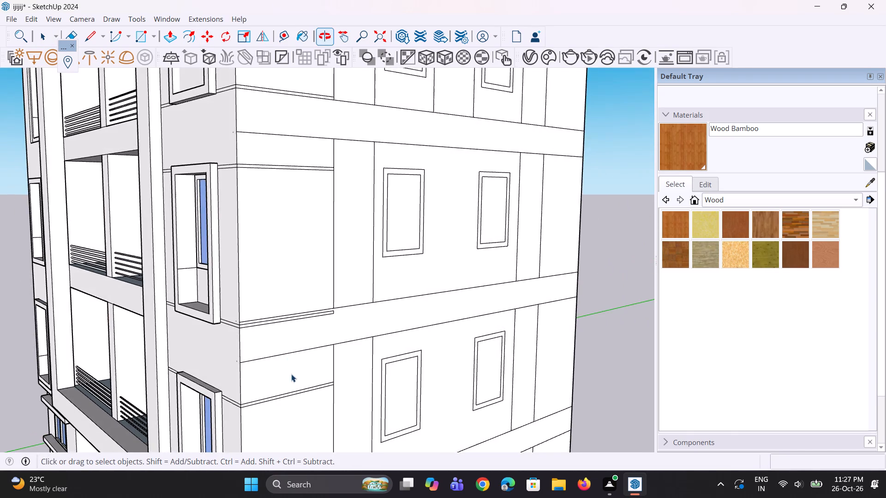
{"action": "scroll", "coordinate": [295, 395], "scroll_direction": "down", "scroll_amount": 5}
{"action": "scroll", "coordinate": [300, 328], "scroll_direction": "up", "scroll_amount": 10}
{"action": "key", "text": "e"}
{"action": "scroll", "coordinate": [299, 358], "scroll_direction": "up", "scroll_amount": 3}
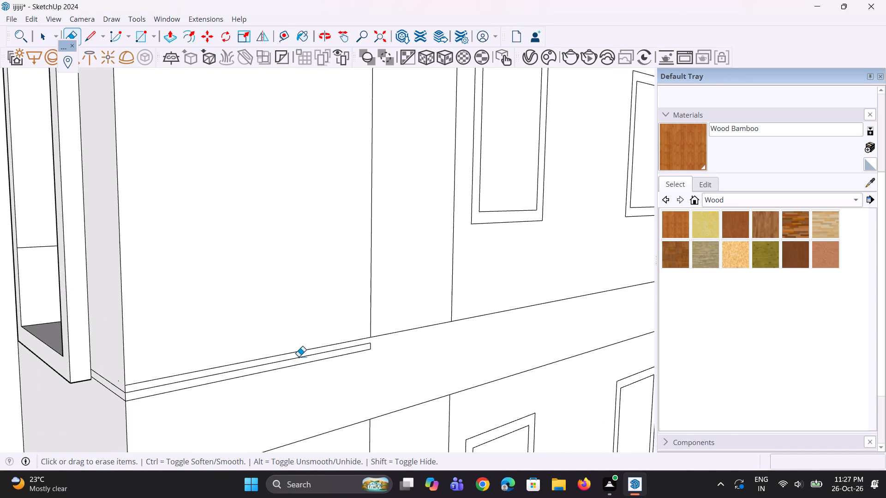
{"action": "left_click", "coordinate": [300, 350]}
{"action": "scroll", "coordinate": [346, 379], "scroll_direction": "down", "scroll_amount": 12}
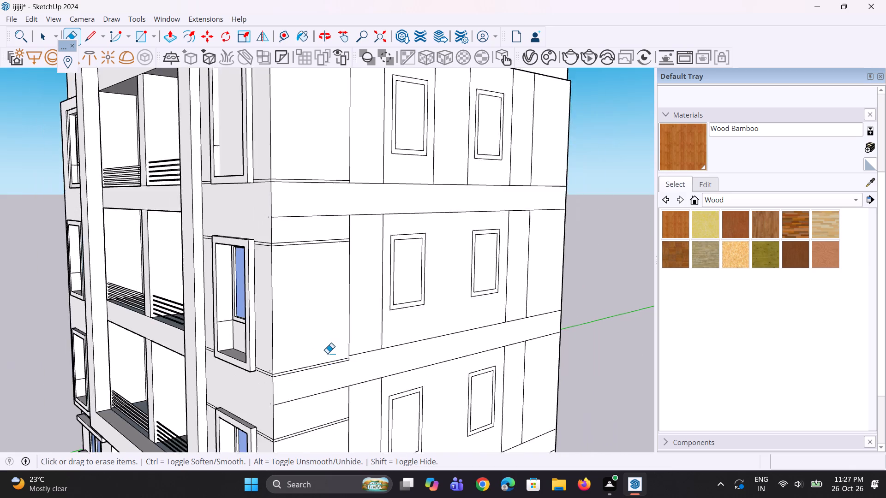
{"action": "scroll", "coordinate": [328, 380], "scroll_direction": "up", "scroll_amount": 3}
{"action": "left_click_drag", "start_coordinate": [325, 391], "coordinate": [325, 396]}
Erase the upper and lower edges of the next floor band down, between the corner and the first vertical panel.
{"action": "scroll", "coordinate": [322, 318], "scroll_direction": "down", "scroll_amount": 6}
{"action": "scroll", "coordinate": [287, 293], "scroll_direction": "down", "scroll_amount": 4}
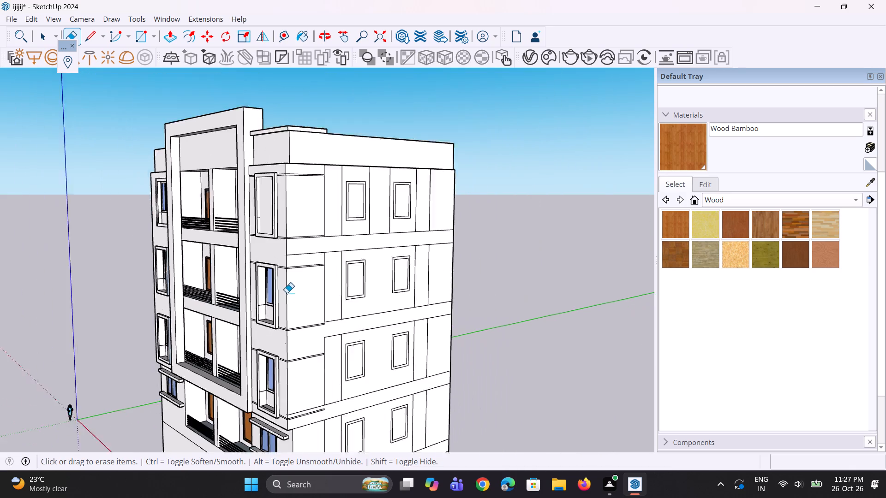
{"action": "scroll", "coordinate": [287, 293], "scroll_direction": "down", "scroll_amount": 1}
{"action": "scroll", "coordinate": [322, 412], "scroll_direction": "up", "scroll_amount": 7}
{"action": "left_click", "coordinate": [305, 391]}
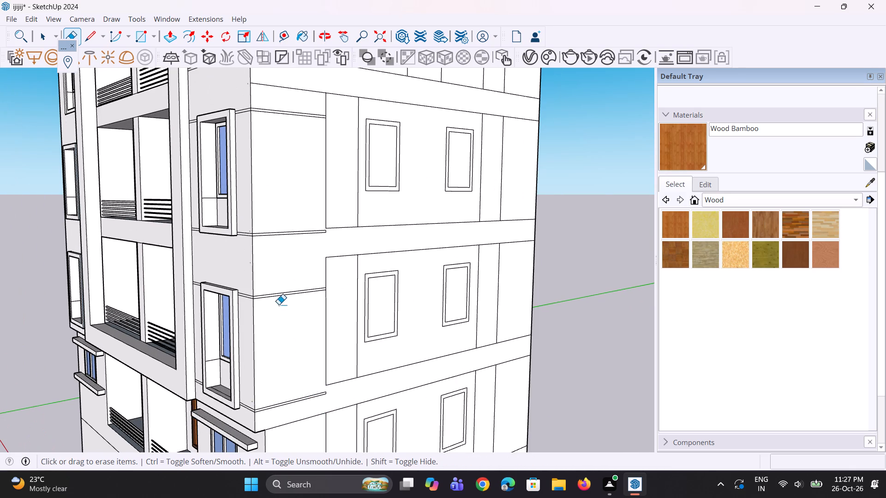
{"action": "scroll", "coordinate": [279, 304], "scroll_direction": "down", "scroll_amount": 5}
{"action": "scroll", "coordinate": [299, 420], "scroll_direction": "up", "scroll_amount": 11}
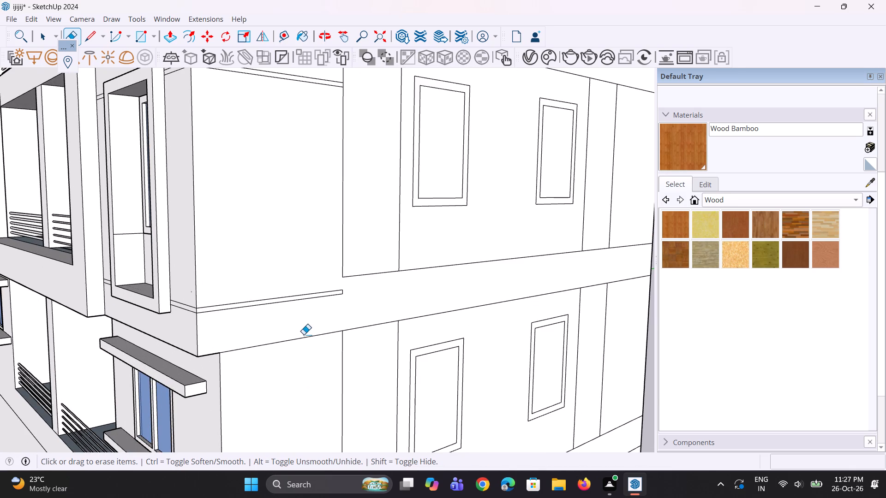
{"action": "scroll", "coordinate": [270, 430], "scroll_direction": "down", "scroll_amount": 6}
{"action": "scroll", "coordinate": [263, 473], "scroll_direction": "down", "scroll_amount": 6}
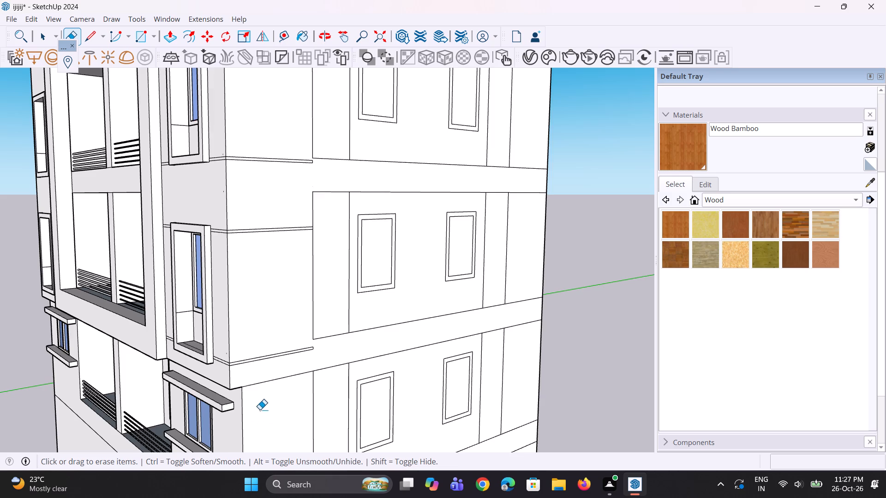
{"action": "scroll", "coordinate": [263, 431], "scroll_direction": "down", "scroll_amount": 5}
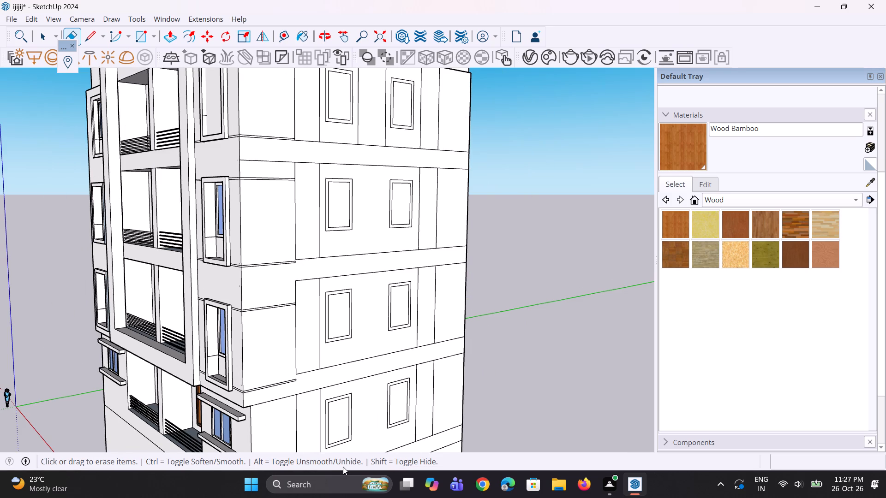
{"action": "scroll", "coordinate": [302, 399], "scroll_direction": "up", "scroll_amount": 5}
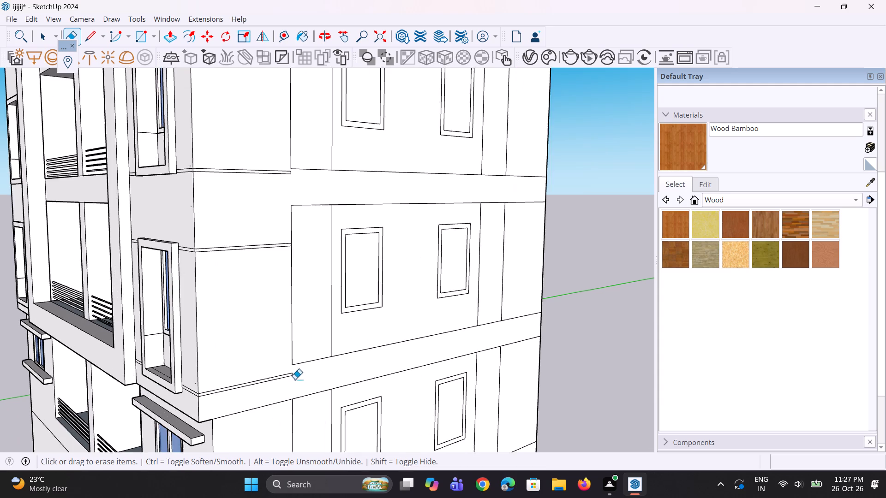
{"action": "middle_click_drag", "start_coordinate": [289, 380], "coordinate": [276, 373]}
{"action": "scroll", "coordinate": [285, 362], "scroll_direction": "up", "scroll_amount": 5}
{"action": "scroll", "coordinate": [230, 365], "scroll_direction": "down", "scroll_amount": 4}
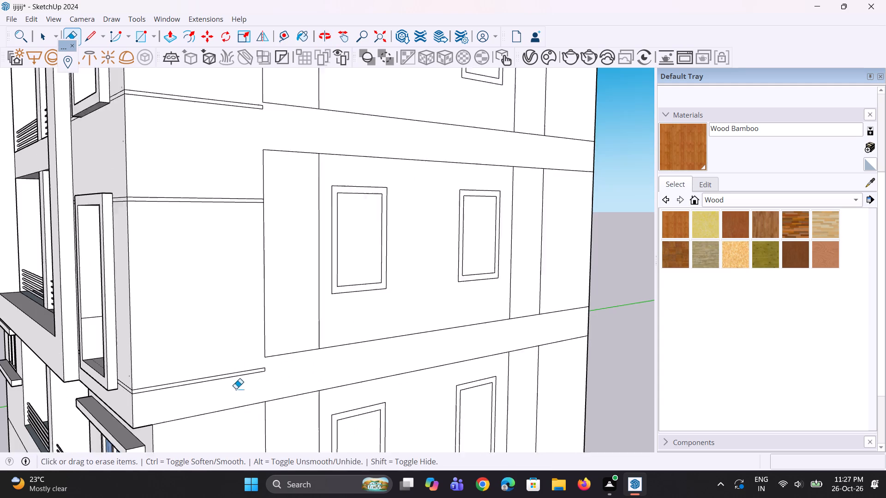
{"action": "left_click_drag", "start_coordinate": [233, 406], "coordinate": [233, 415]}
{"action": "scroll", "coordinate": [225, 239], "scroll_direction": "down", "scroll_amount": 9}
{"action": "scroll", "coordinate": [216, 369], "scroll_direction": "up", "scroll_amount": 3}
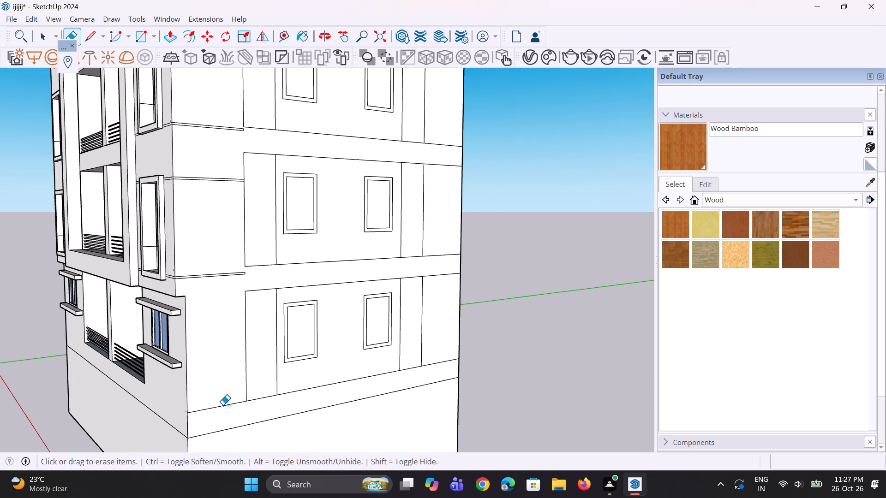
Erase the upper edge of the side wall's lowest floor band, between the corner and the first vertical panel.
{"action": "scroll", "coordinate": [222, 388], "scroll_direction": "down", "scroll_amount": 4}
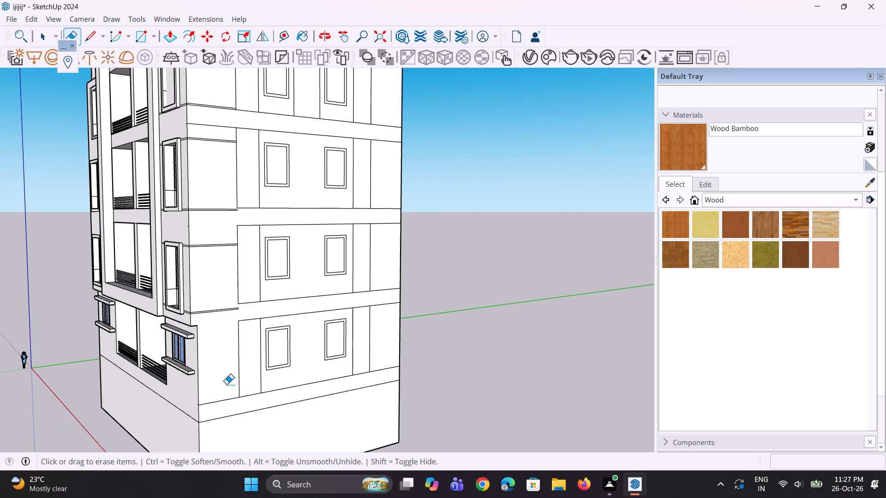
{"action": "left_click_drag", "start_coordinate": [220, 395], "coordinate": [224, 405]}
Draw a vertical line across the first floor band below the roof, joining the first panel's corner-side edges above and below it.
{"action": "scroll", "coordinate": [215, 391], "scroll_direction": "down", "scroll_amount": 9}
{"action": "scroll", "coordinate": [293, 229], "scroll_direction": "up", "scroll_amount": 2}
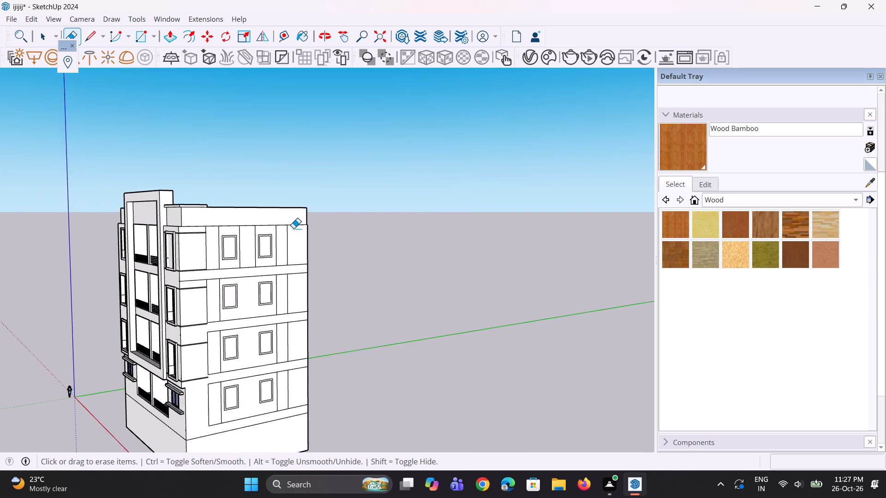
{"action": "scroll", "coordinate": [287, 228], "scroll_direction": "up", "scroll_amount": 2}
{"action": "middle_click_drag", "start_coordinate": [283, 228], "coordinate": [260, 233]}
{"action": "scroll", "coordinate": [262, 236], "scroll_direction": "up", "scroll_amount": 3}
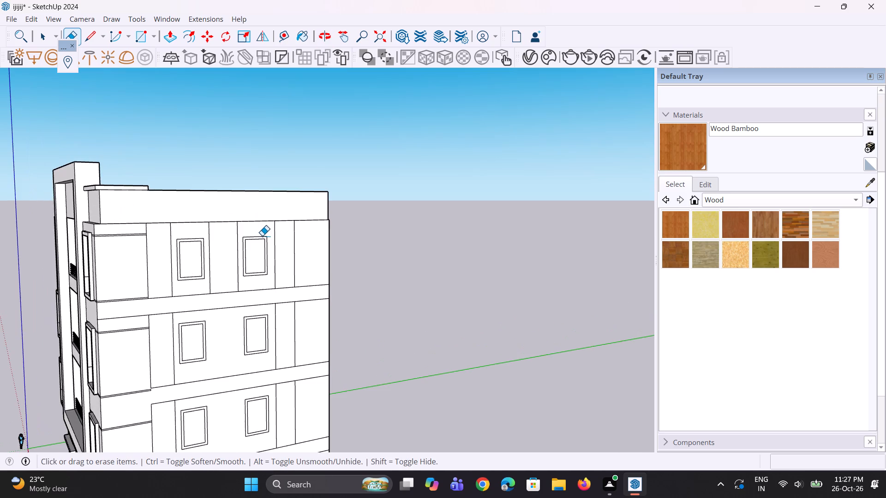
{"action": "scroll", "coordinate": [280, 283], "scroll_direction": "up", "scroll_amount": 1}
{"action": "scroll", "coordinate": [214, 313], "scroll_direction": "up", "scroll_amount": 2}
{"action": "scroll", "coordinate": [130, 313], "scroll_direction": "up", "scroll_amount": 1}
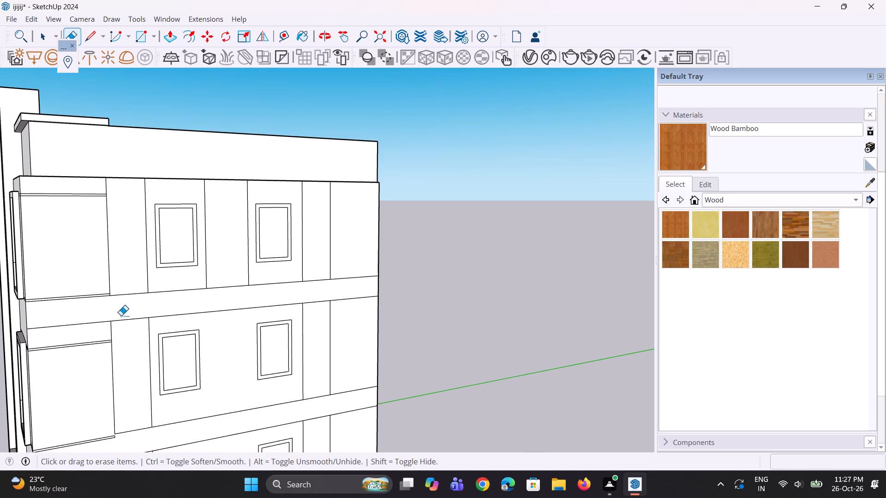
{"action": "key", "text": "l"}
{"action": "scroll", "coordinate": [117, 319], "scroll_direction": "up", "scroll_amount": 6}
{"action": "left_click", "coordinate": [108, 283]}
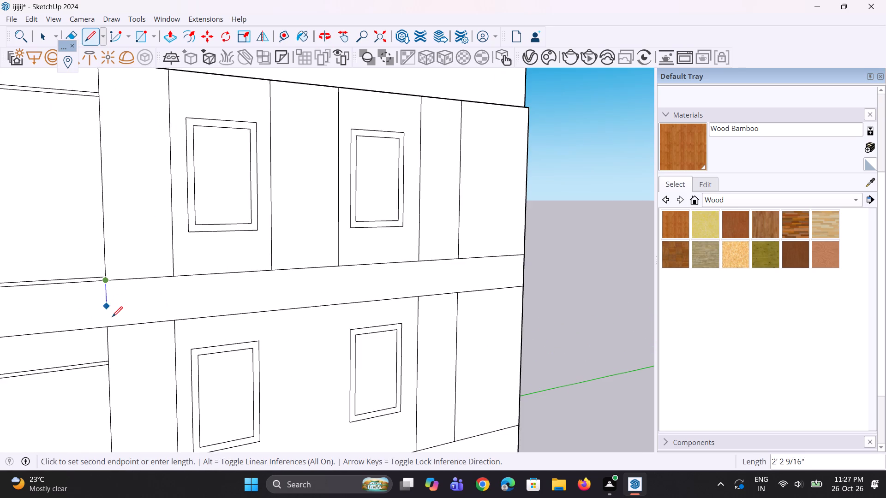
{"action": "left_click", "coordinate": [111, 328]}
Erase the lower edge of the first floor band below the roof, between the corner and the new vertical line.
{"action": "key", "text": "e"}
{"action": "scroll", "coordinate": [85, 329], "scroll_direction": "up", "scroll_amount": 2}
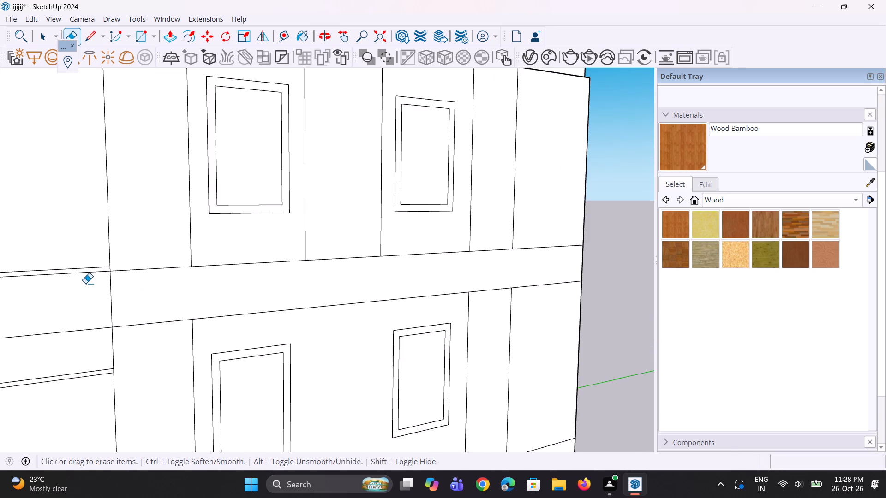
{"action": "scroll", "coordinate": [87, 281], "scroll_direction": "up", "scroll_amount": 2}
{"action": "left_click_drag", "start_coordinate": [91, 324], "coordinate": [91, 344]}
Draw a vertical line across the second floor band from the roof, joining the first panel's corner-side edges above and below it.
{"action": "scroll", "coordinate": [148, 313], "scroll_direction": "down", "scroll_amount": 5}
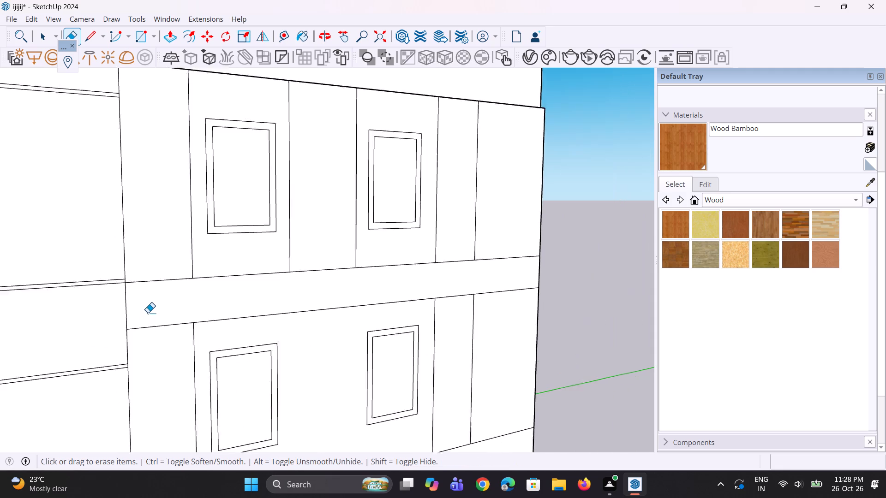
{"action": "middle_click_drag", "start_coordinate": [99, 300], "coordinate": [132, 305]}
{"action": "scroll", "coordinate": [133, 303], "scroll_direction": "down", "scroll_amount": 6}
{"action": "scroll", "coordinate": [166, 316], "scroll_direction": "up", "scroll_amount": 1}
{"action": "middle_click", "coordinate": [163, 320]}
{"action": "scroll", "coordinate": [128, 253], "scroll_direction": "down", "scroll_amount": 5}
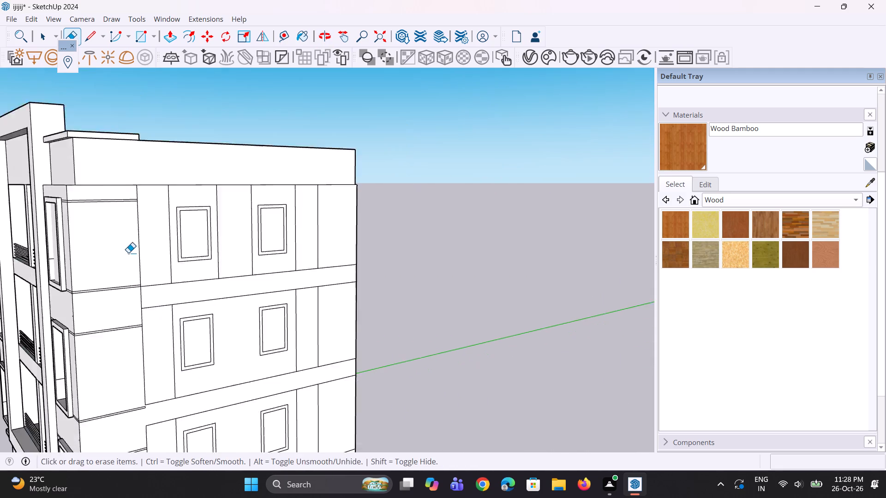
{"action": "scroll", "coordinate": [157, 405], "scroll_direction": "up", "scroll_amount": 9}
{"action": "key", "text": "l"}
{"action": "scroll", "coordinate": [135, 391], "scroll_direction": "up", "scroll_amount": 4}
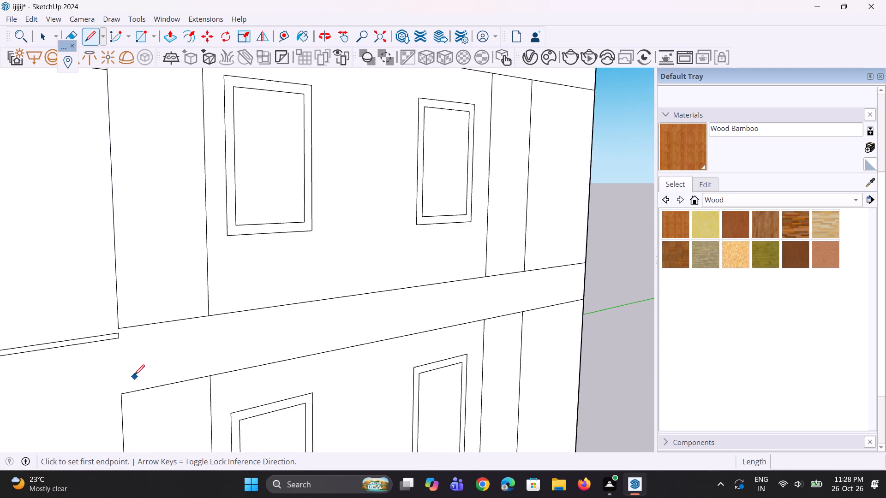
{"action": "scroll", "coordinate": [134, 375], "scroll_direction": "up", "scroll_amount": 2}
{"action": "left_click", "coordinate": [119, 318]}
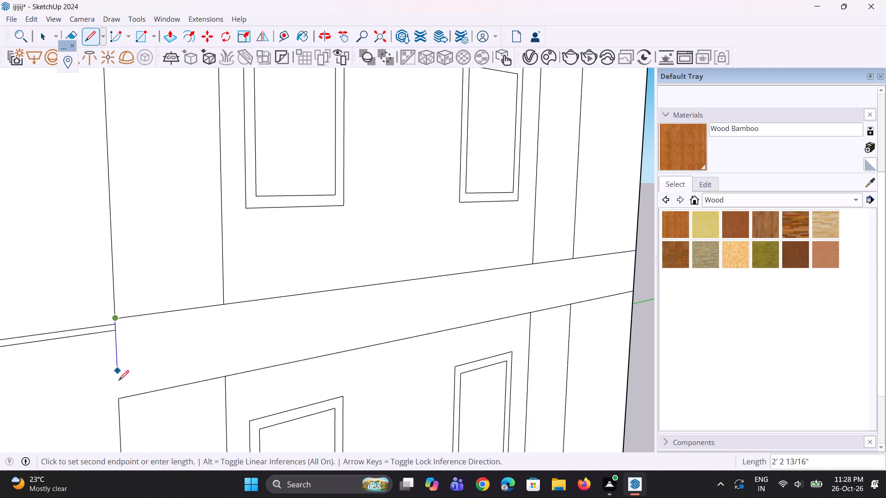
{"action": "left_click", "coordinate": [120, 399]}
Draw a vertical line about 3' 4" long across the third floor band from the roof, continuing the first panel's corner-side edge.
{"action": "scroll", "coordinate": [144, 294], "scroll_direction": "down", "scroll_amount": 14}
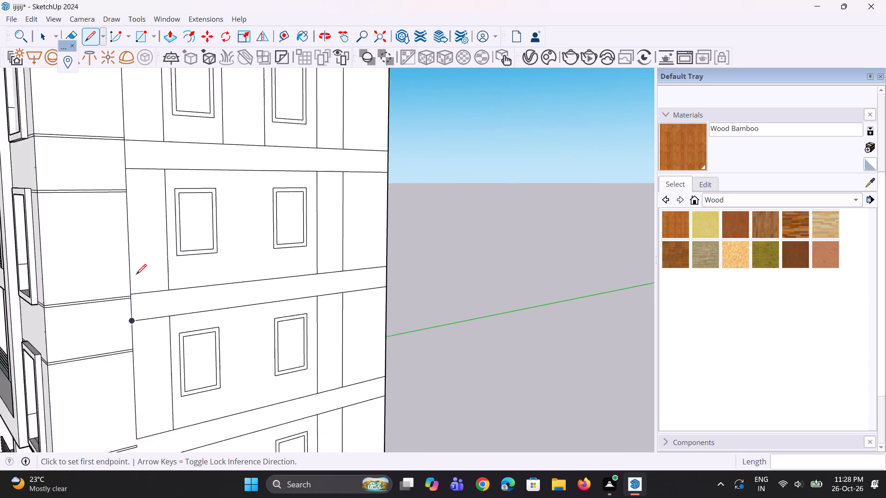
{"action": "scroll", "coordinate": [136, 274], "scroll_direction": "down", "scroll_amount": 1}
{"action": "scroll", "coordinate": [143, 382], "scroll_direction": "up", "scroll_amount": 1}
{"action": "scroll", "coordinate": [144, 445], "scroll_direction": "up", "scroll_amount": 10}
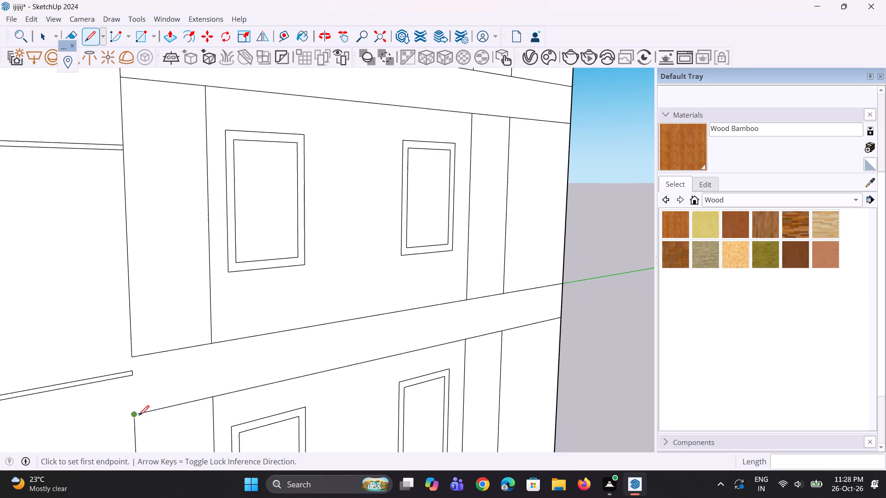
{"action": "left_click", "coordinate": [137, 414]}
{"action": "left_click", "coordinate": [135, 353]}
Draw a thin horizontal rectangle about 4' 11" long across the first vertical panel, near the top of the top floor.
{"action": "scroll", "coordinate": [116, 307], "scroll_direction": "down", "scroll_amount": 6}
{"action": "scroll", "coordinate": [116, 307], "scroll_direction": "up", "scroll_amount": 1}
{"action": "scroll", "coordinate": [126, 306], "scroll_direction": "down", "scroll_amount": 13}
{"action": "middle_click_drag", "start_coordinate": [126, 370], "coordinate": [124, 409]}
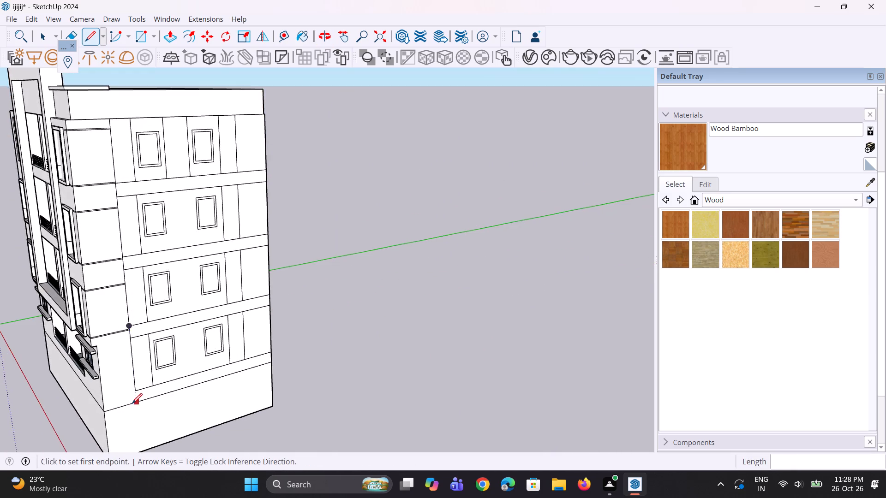
{"action": "scroll", "coordinate": [132, 403], "scroll_direction": "down", "scroll_amount": 6}
{"action": "middle_click_drag", "start_coordinate": [163, 321], "coordinate": [131, 283]}
{"action": "scroll", "coordinate": [129, 224], "scroll_direction": "up", "scroll_amount": 10}
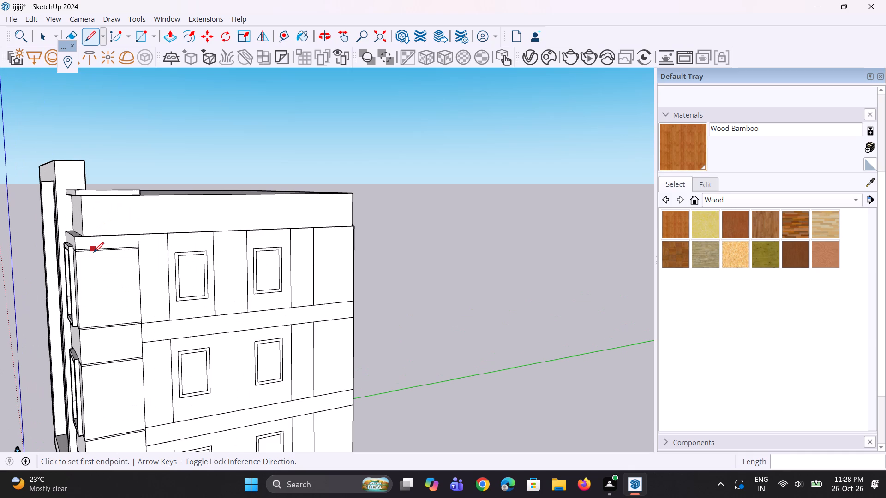
{"action": "middle_click_drag", "start_coordinate": [114, 267], "coordinate": [138, 284]}
{"action": "scroll", "coordinate": [120, 271], "scroll_direction": "up", "scroll_amount": 6}
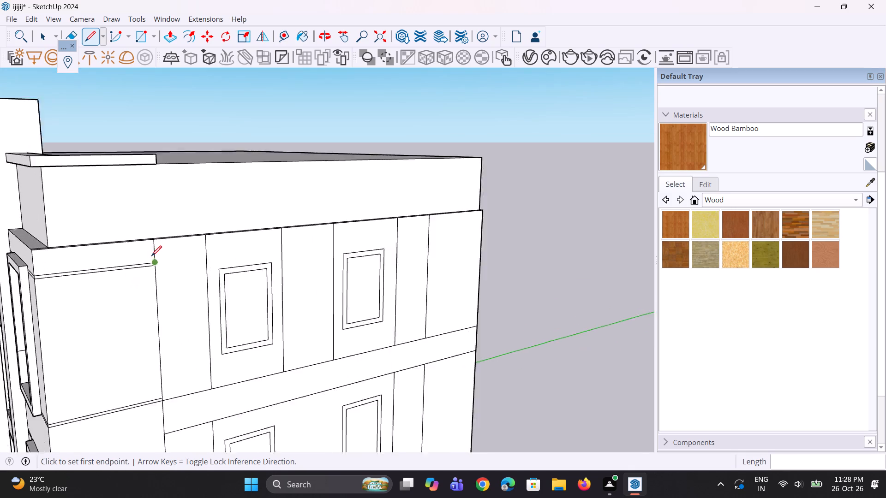
{"action": "scroll", "coordinate": [151, 256], "scroll_direction": "up", "scroll_amount": 3}
{"action": "scroll", "coordinate": [165, 291], "scroll_direction": "up", "scroll_amount": 4}
{"action": "key", "text": "r"}
{"action": "scroll", "coordinate": [178, 285], "scroll_direction": "up", "scroll_amount": 4}
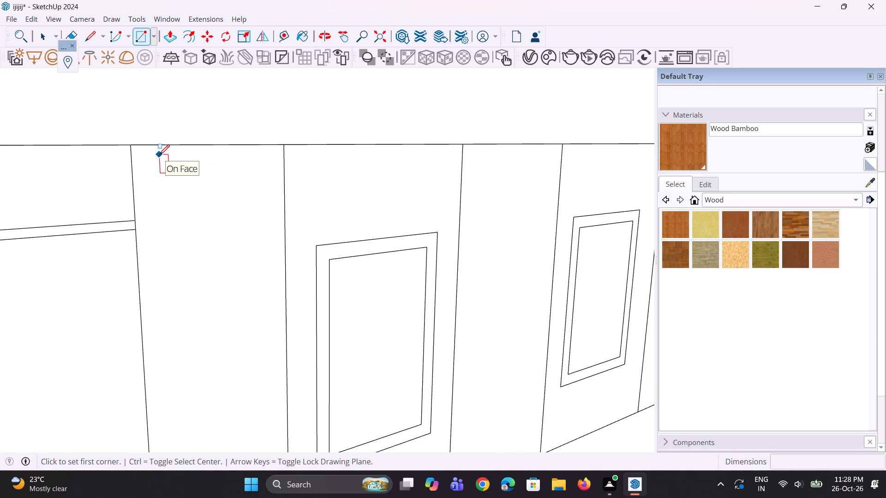
{"action": "scroll", "coordinate": [156, 175], "scroll_direction": "up", "scroll_amount": 2}
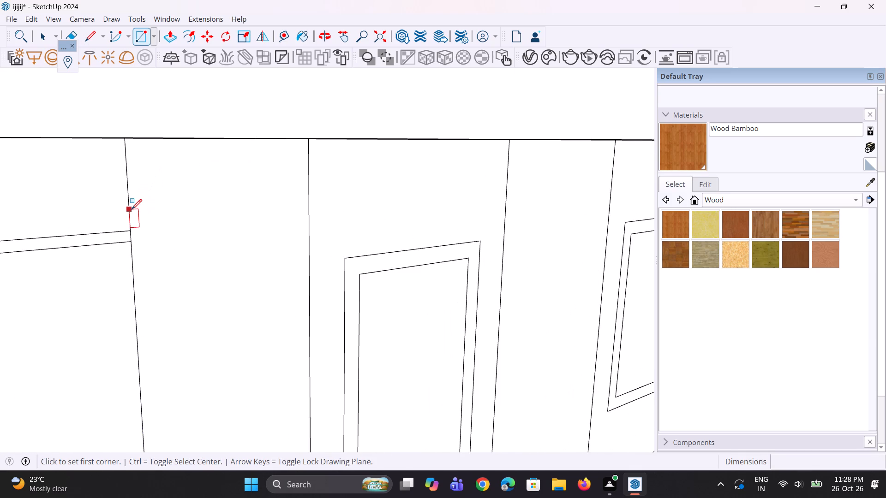
{"action": "left_click", "coordinate": [132, 209]}
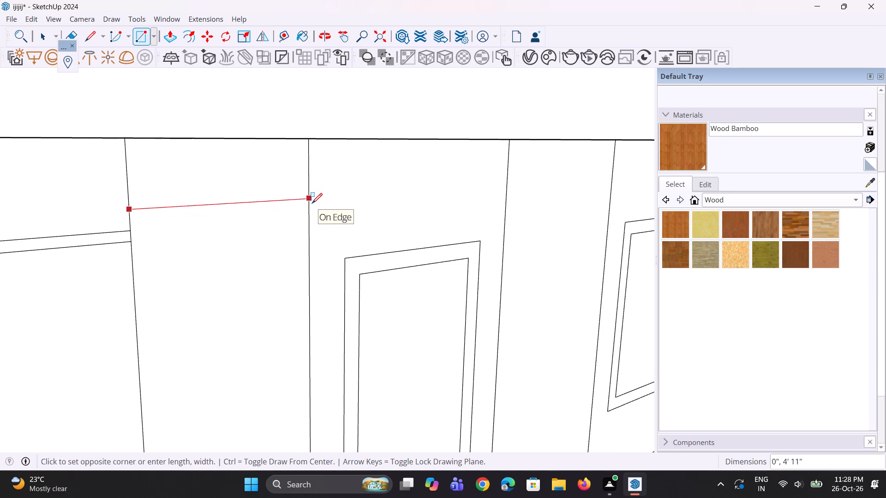
{"action": "left_click", "coordinate": [311, 207]}
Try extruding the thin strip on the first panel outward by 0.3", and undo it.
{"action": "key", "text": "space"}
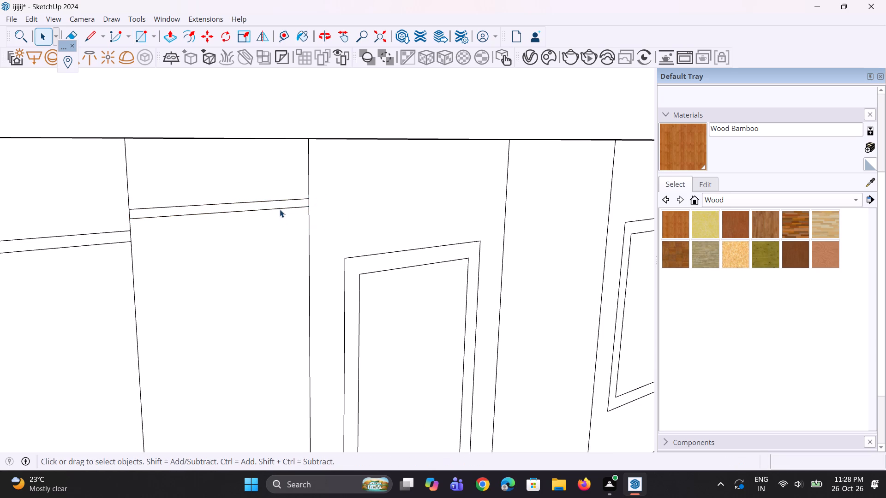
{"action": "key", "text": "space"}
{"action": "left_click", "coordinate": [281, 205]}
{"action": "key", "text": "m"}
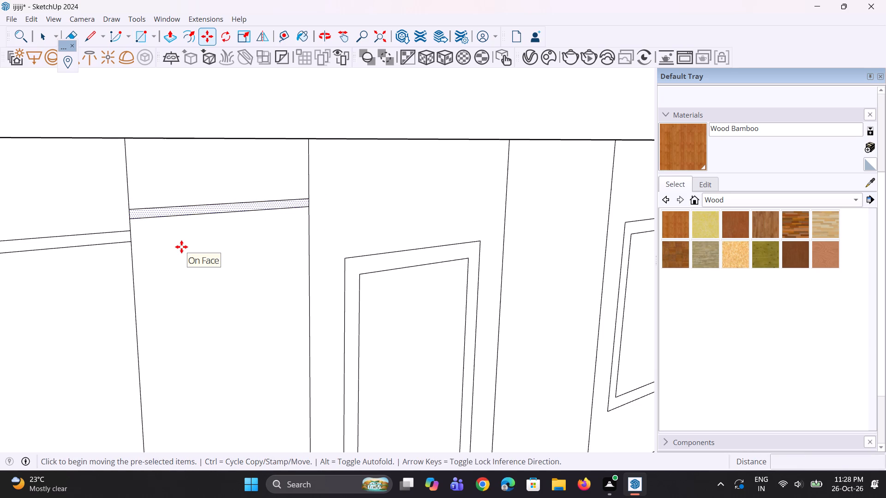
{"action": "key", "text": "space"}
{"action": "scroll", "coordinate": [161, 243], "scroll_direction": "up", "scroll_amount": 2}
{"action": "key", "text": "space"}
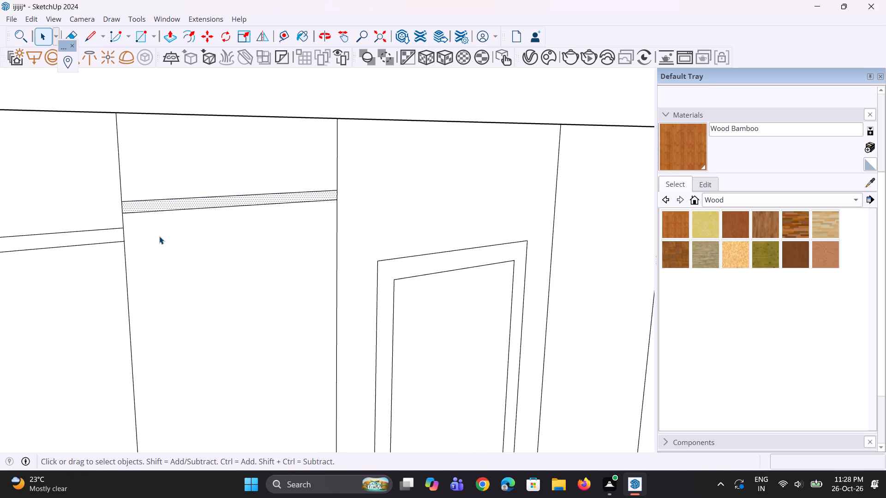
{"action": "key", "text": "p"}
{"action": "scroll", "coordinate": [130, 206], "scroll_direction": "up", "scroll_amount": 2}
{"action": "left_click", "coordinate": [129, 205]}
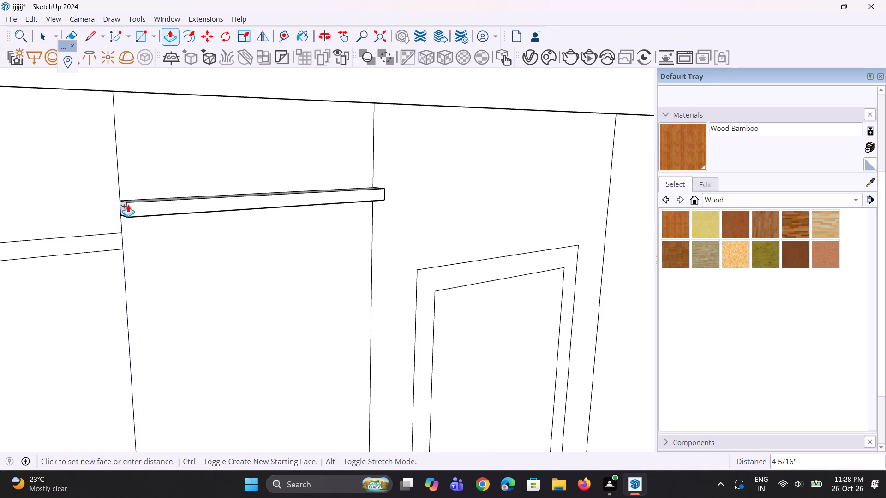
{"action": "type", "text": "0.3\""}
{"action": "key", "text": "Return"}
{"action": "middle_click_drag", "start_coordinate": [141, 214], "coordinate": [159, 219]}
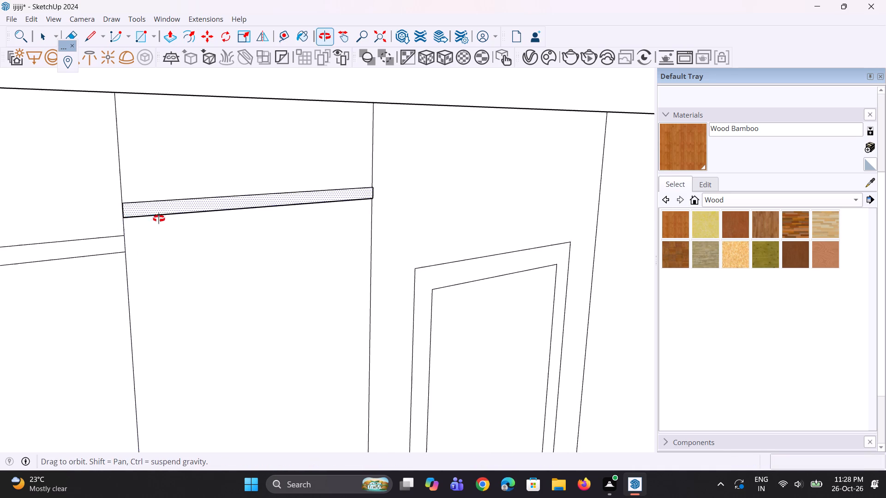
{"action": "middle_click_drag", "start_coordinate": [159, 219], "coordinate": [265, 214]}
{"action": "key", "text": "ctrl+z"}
Extrude the thin strip on the first panel outward by 1".
{"action": "key", "text": "space"}
{"action": "scroll", "coordinate": [236, 216], "scroll_direction": "up", "scroll_amount": 1}
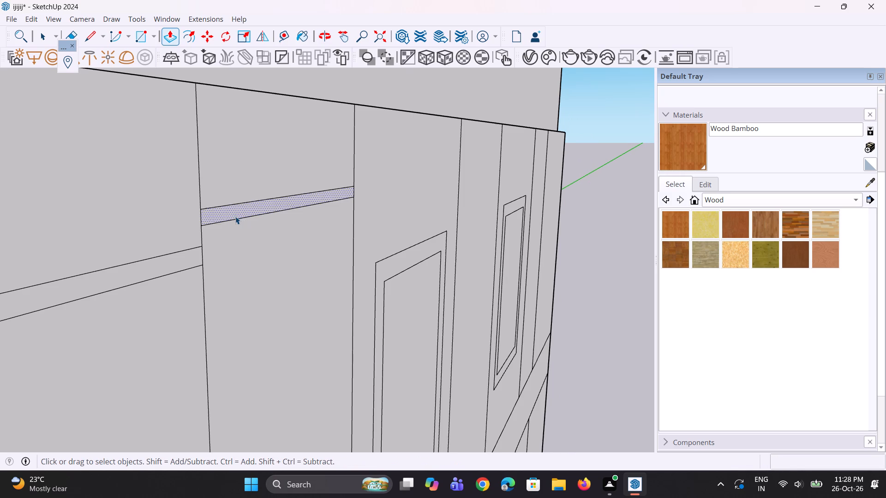
{"action": "key", "text": "p"}
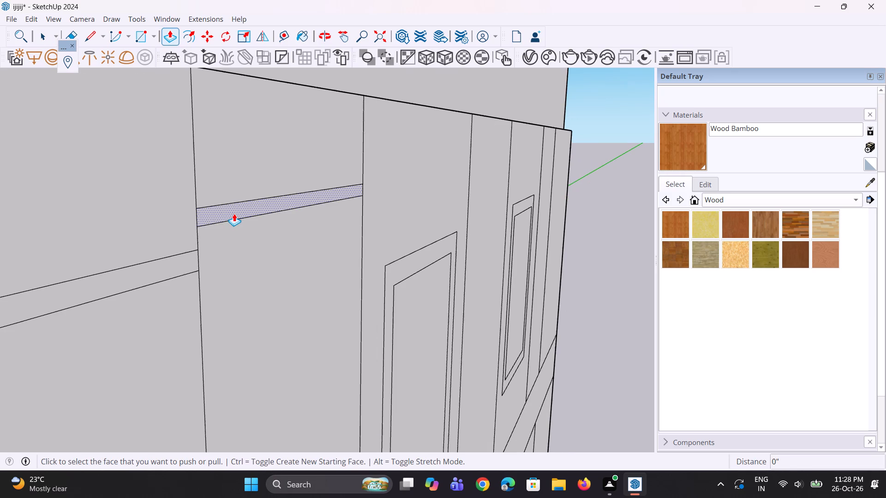
{"action": "left_click", "coordinate": [234, 213]}
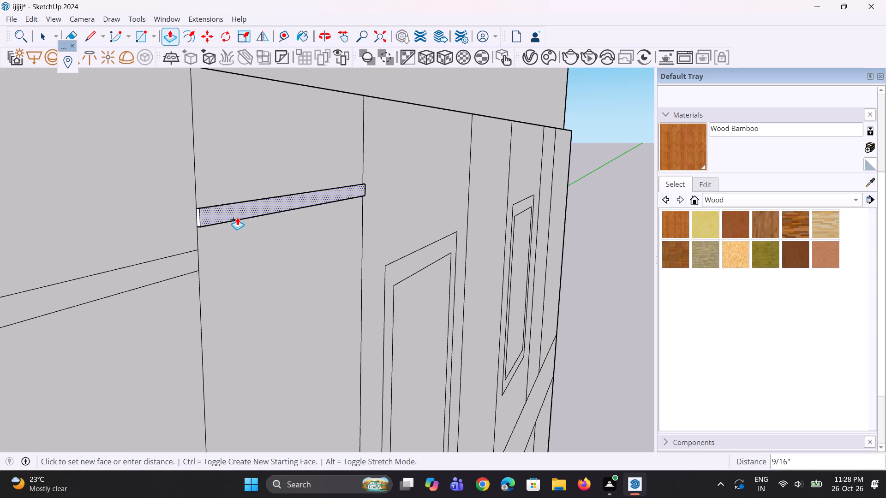
{"action": "type", "text": "1\""}
{"action": "key", "text": "Return"}
{"action": "key", "text": "space"}
{"action": "key", "text": "space"}
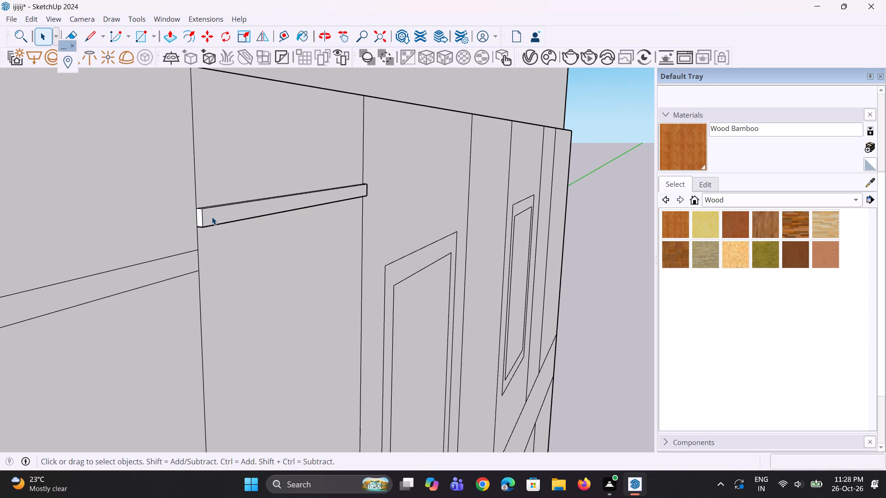
Select the extruded strip's front, top, bottom and both end faces and make them a group.
{"action": "left_click", "coordinate": [217, 220]}
{"action": "scroll", "coordinate": [210, 221], "scroll_direction": "up", "scroll_amount": 5}
{"action": "left_click", "coordinate": [197, 220], "text": "ctrl"}
{"action": "middle_click_drag", "start_coordinate": [233, 219], "coordinate": [222, 268]}
{"action": "scroll", "coordinate": [210, 237], "scroll_direction": "up", "scroll_amount": 5}
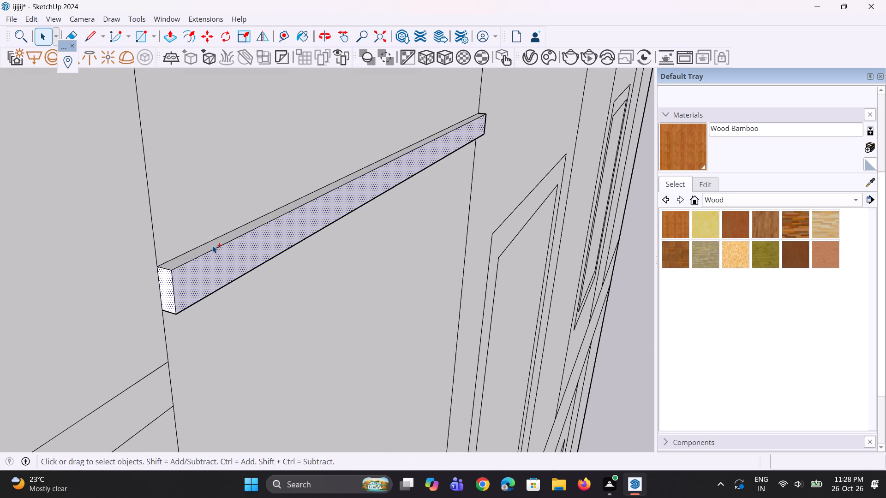
{"action": "left_click", "coordinate": [212, 245], "text": "ctrl"}
{"action": "scroll", "coordinate": [196, 274], "scroll_direction": "down", "scroll_amount": 5}
{"action": "middle_click_drag", "start_coordinate": [245, 266], "coordinate": [259, 136]}
{"action": "scroll", "coordinate": [229, 183], "scroll_direction": "up", "scroll_amount": 7}
{"action": "left_click", "coordinate": [251, 174], "text": "ctrl"}
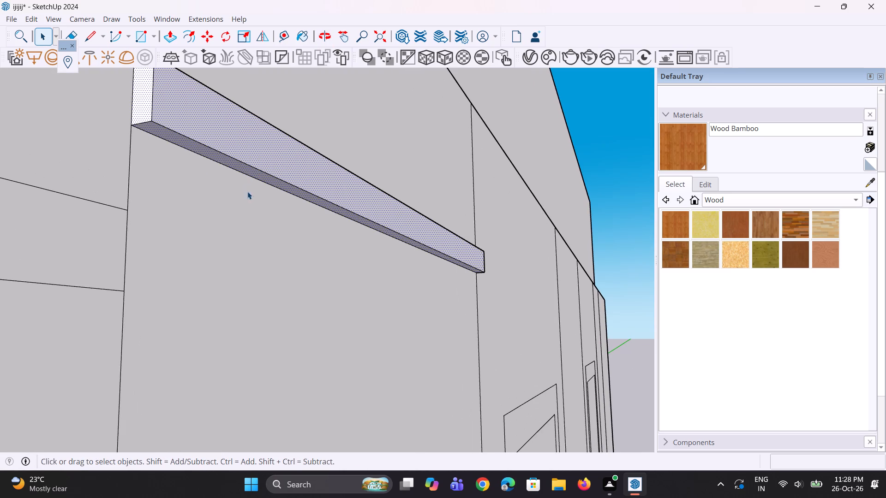
{"action": "scroll", "coordinate": [188, 43], "scroll_direction": "down", "scroll_amount": 7}
{"action": "scroll", "coordinate": [236, 78], "scroll_direction": "up", "scroll_amount": 1}
{"action": "middle_click_drag", "start_coordinate": [236, 78], "coordinate": [65, 135]}
{"action": "scroll", "coordinate": [67, 118], "scroll_direction": "down", "scroll_amount": 14}
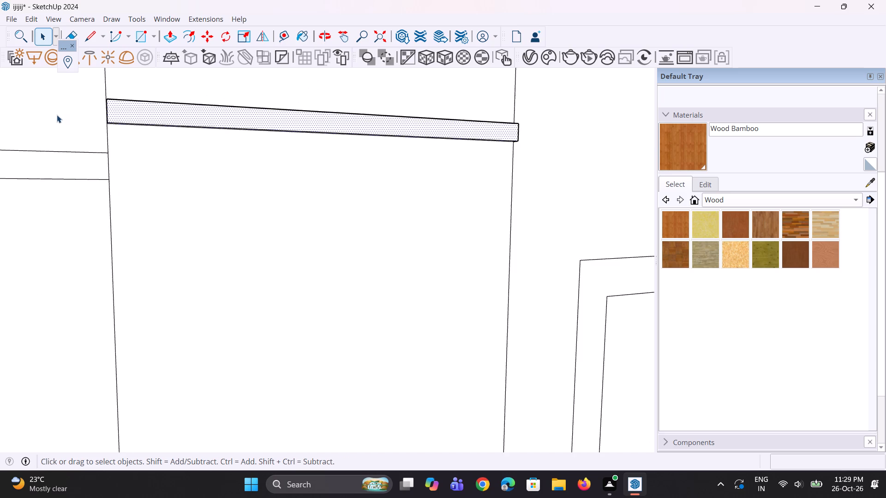
{"action": "scroll", "coordinate": [57, 115], "scroll_direction": "down", "scroll_amount": 5}
{"action": "middle_click_drag", "start_coordinate": [408, 153], "coordinate": [103, 182]}
{"action": "scroll", "coordinate": [287, 146], "scroll_direction": "up", "scroll_amount": 3}
{"action": "scroll", "coordinate": [336, 117], "scroll_direction": "up", "scroll_amount": 3}
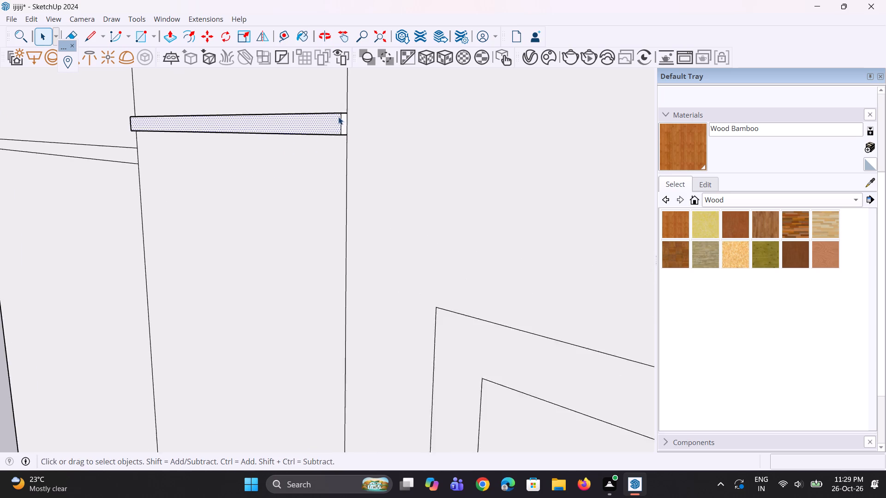
{"action": "scroll", "coordinate": [345, 125], "scroll_direction": "up", "scroll_amount": 4}
{"action": "left_click", "coordinate": [345, 125], "text": "ctrl"}
{"action": "right_click", "coordinate": [315, 124]}
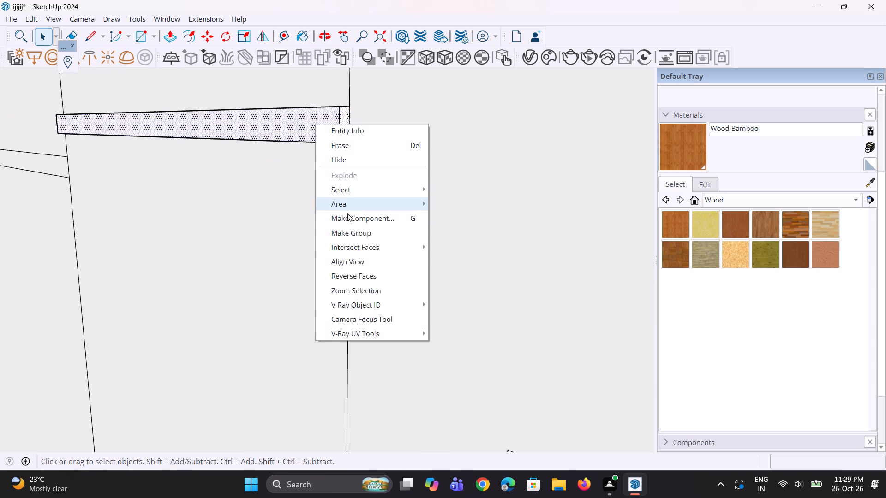
{"action": "left_click", "coordinate": [346, 232]}
Copy the grouped strip about 3 3/4" straight down along the first panel's edge.
{"action": "scroll", "coordinate": [310, 206], "scroll_direction": "down", "scroll_amount": 5}
{"action": "middle_click_drag", "start_coordinate": [309, 207], "coordinate": [409, 224]}
{"action": "scroll", "coordinate": [310, 209], "scroll_direction": "up", "scroll_amount": 1}
{"action": "key", "text": "m"}
{"action": "scroll", "coordinate": [390, 188], "scroll_direction": "up", "scroll_amount": 2}
{"action": "left_click", "coordinate": [384, 134]}
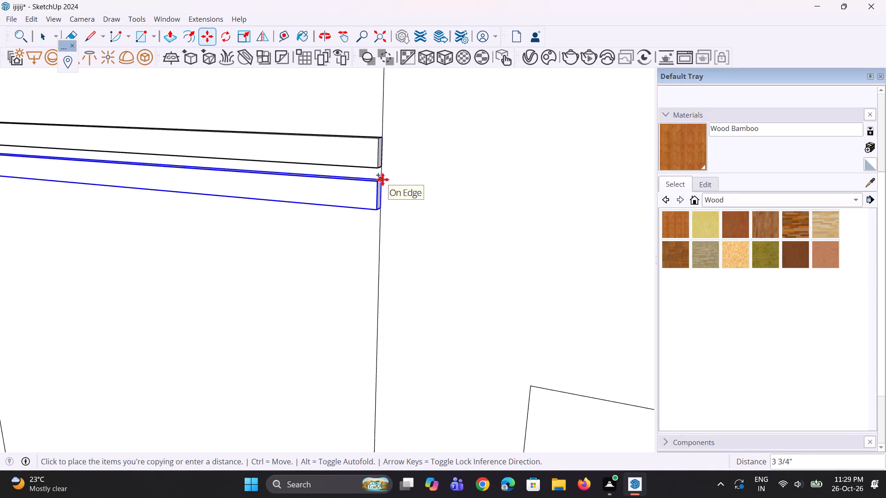
{"action": "left_click", "coordinate": [383, 179]}
{"action": "middle_click_drag", "start_coordinate": [369, 219], "coordinate": [404, 212]}
{"action": "scroll", "coordinate": [420, 195], "scroll_direction": "down", "scroll_amount": 12}
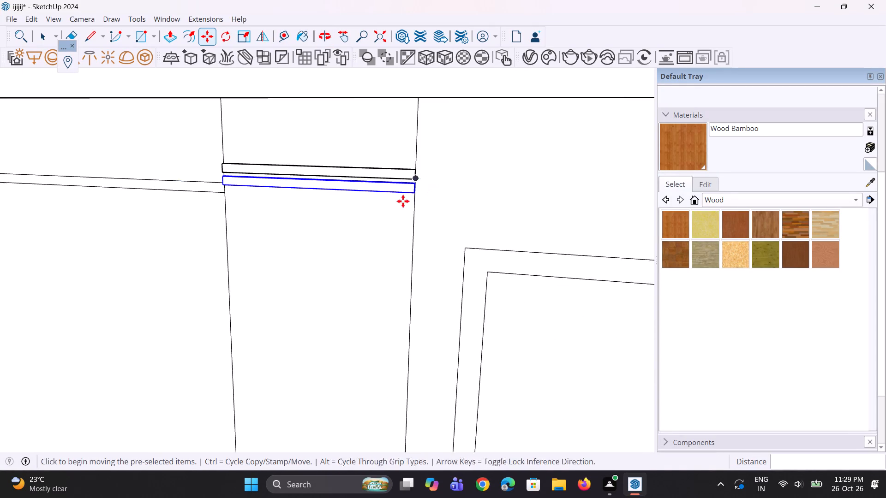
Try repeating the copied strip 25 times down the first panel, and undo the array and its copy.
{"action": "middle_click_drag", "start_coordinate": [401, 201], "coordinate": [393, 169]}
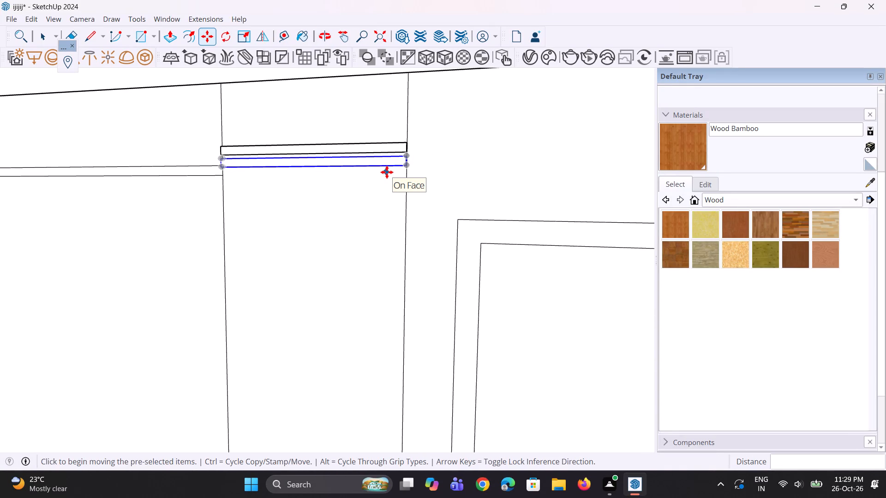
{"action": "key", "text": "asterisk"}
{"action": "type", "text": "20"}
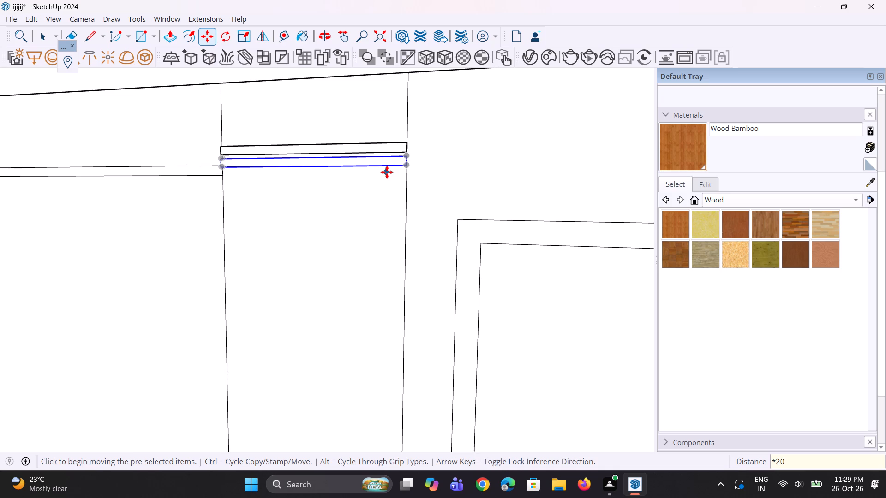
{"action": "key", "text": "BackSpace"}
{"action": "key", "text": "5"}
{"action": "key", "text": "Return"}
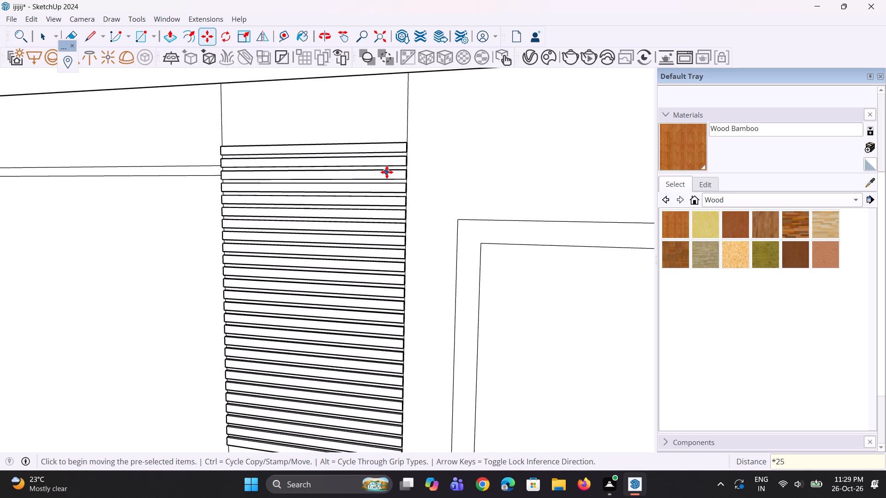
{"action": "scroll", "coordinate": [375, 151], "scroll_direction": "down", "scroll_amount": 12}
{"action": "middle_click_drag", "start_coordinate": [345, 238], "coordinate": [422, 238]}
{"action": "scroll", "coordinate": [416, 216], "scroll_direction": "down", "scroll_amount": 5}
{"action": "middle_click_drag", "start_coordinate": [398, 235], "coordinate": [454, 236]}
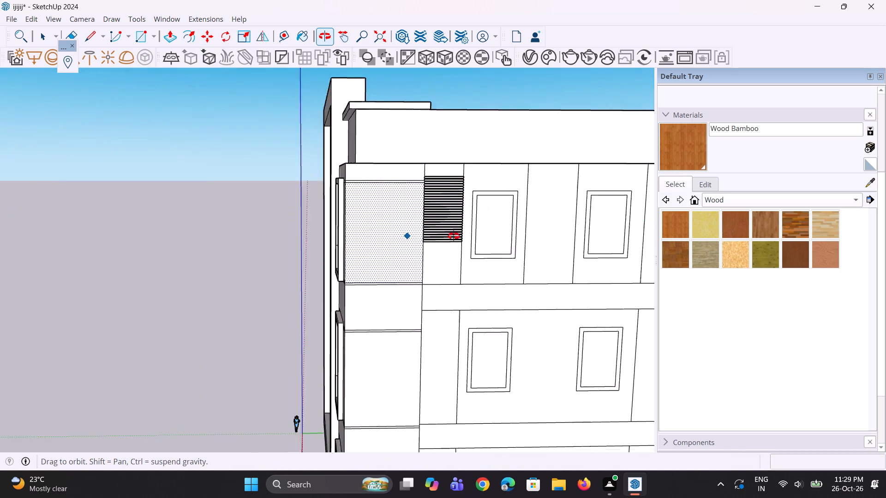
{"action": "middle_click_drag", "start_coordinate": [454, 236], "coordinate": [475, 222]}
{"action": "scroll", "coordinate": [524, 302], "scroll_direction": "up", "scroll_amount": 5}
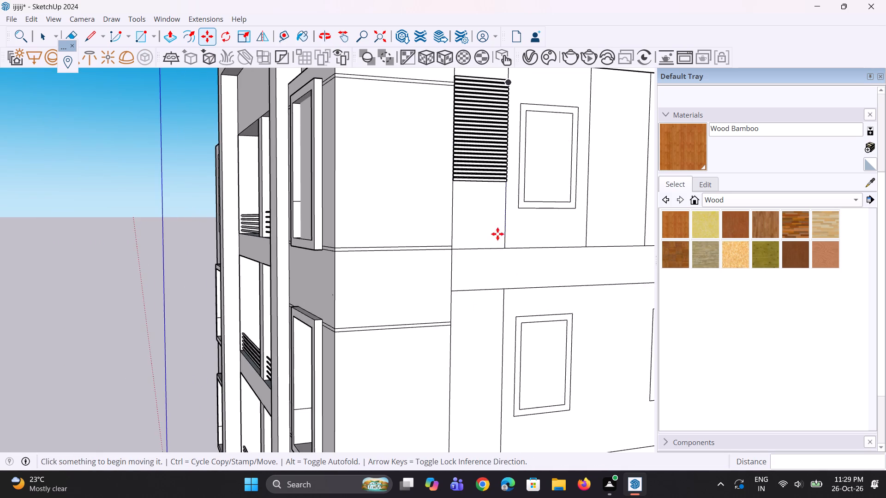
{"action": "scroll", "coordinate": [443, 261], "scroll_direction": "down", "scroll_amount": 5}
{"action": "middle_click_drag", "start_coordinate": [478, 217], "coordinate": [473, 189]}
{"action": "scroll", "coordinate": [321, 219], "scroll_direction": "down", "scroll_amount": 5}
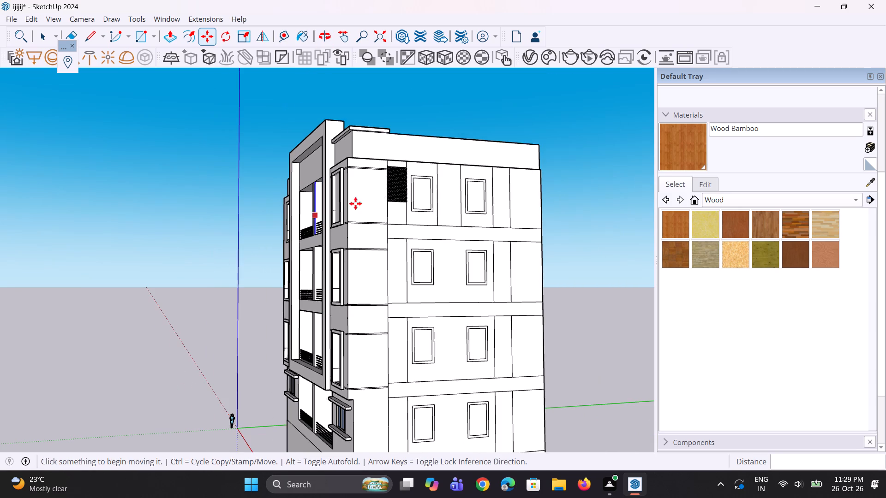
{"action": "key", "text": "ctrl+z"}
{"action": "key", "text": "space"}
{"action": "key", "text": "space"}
Copy the grouped strip about 4 3/4" straight down along the first panel's edge.
{"action": "scroll", "coordinate": [430, 160], "scroll_direction": "up", "scroll_amount": 3}
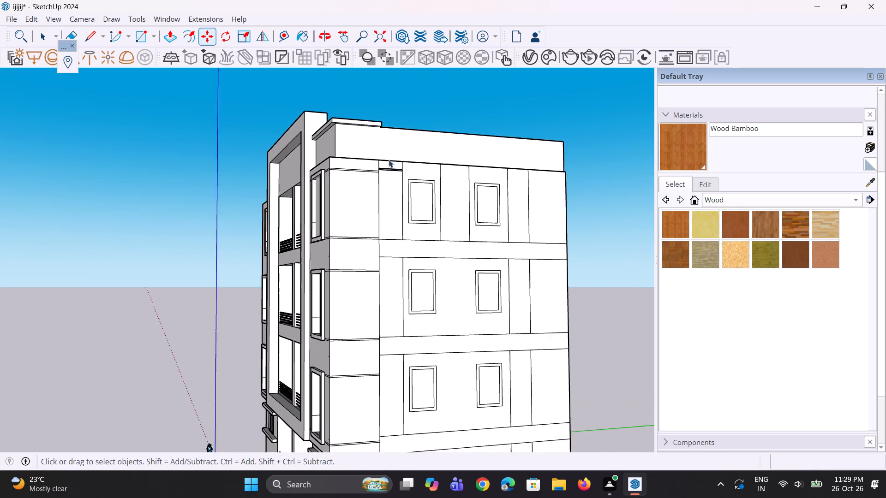
{"action": "scroll", "coordinate": [389, 160], "scroll_direction": "up", "scroll_amount": 10}
{"action": "key", "text": "space"}
{"action": "key", "text": "space"}
{"action": "key", "text": "space"}
{"action": "key", "text": "space"}
{"action": "middle_click_drag", "start_coordinate": [426, 214], "coordinate": [393, 243]}
{"action": "scroll", "coordinate": [364, 224], "scroll_direction": "up", "scroll_amount": 1}
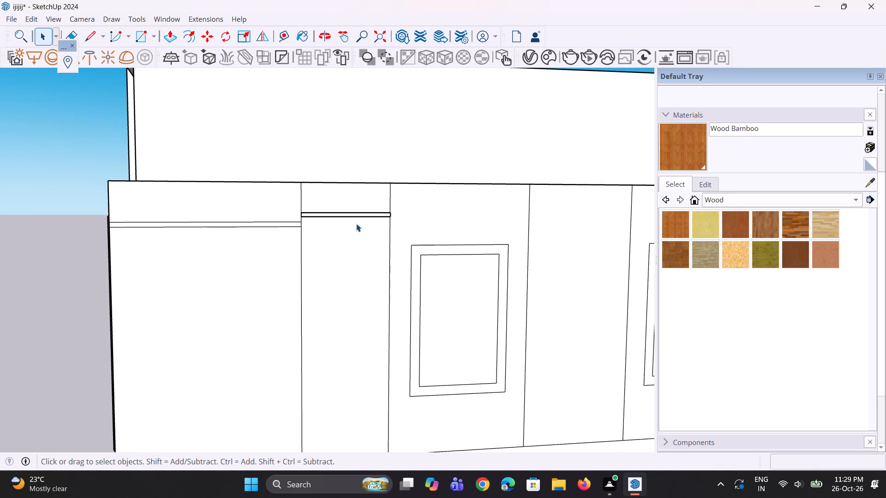
{"action": "middle_click_drag", "start_coordinate": [350, 227], "coordinate": [378, 219]}
{"action": "scroll", "coordinate": [363, 191], "scroll_direction": "down", "scroll_amount": 6}
{"action": "middle_click_drag", "start_coordinate": [359, 255], "coordinate": [360, 267]}
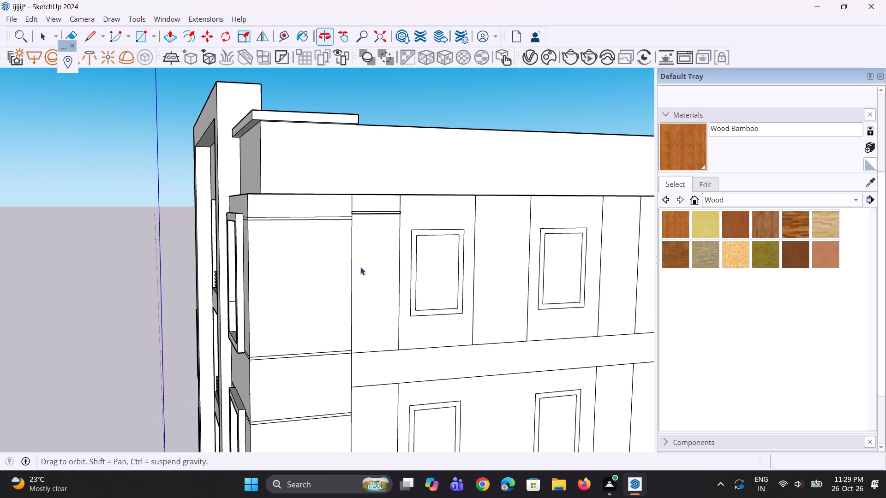
{"action": "scroll", "coordinate": [377, 239], "scroll_direction": "up", "scroll_amount": 9}
{"action": "left_click", "coordinate": [350, 203]}
{"action": "scroll", "coordinate": [412, 238], "scroll_direction": "up", "scroll_amount": 1}
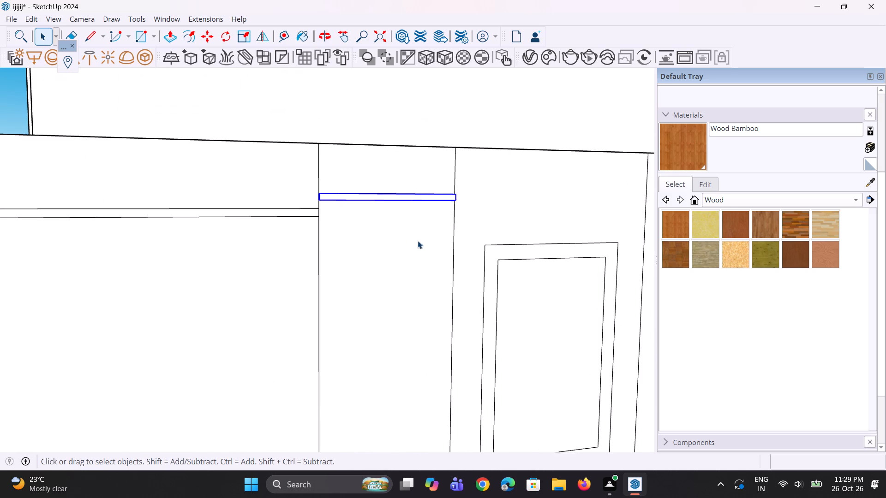
{"action": "middle_click_drag", "start_coordinate": [425, 243], "coordinate": [418, 236]}
{"action": "key", "text": "m"}
{"action": "scroll", "coordinate": [458, 207], "scroll_direction": "up", "scroll_amount": 3}
{"action": "middle_click_drag", "start_coordinate": [457, 208], "coordinate": [409, 243], "text": "ctrl"}
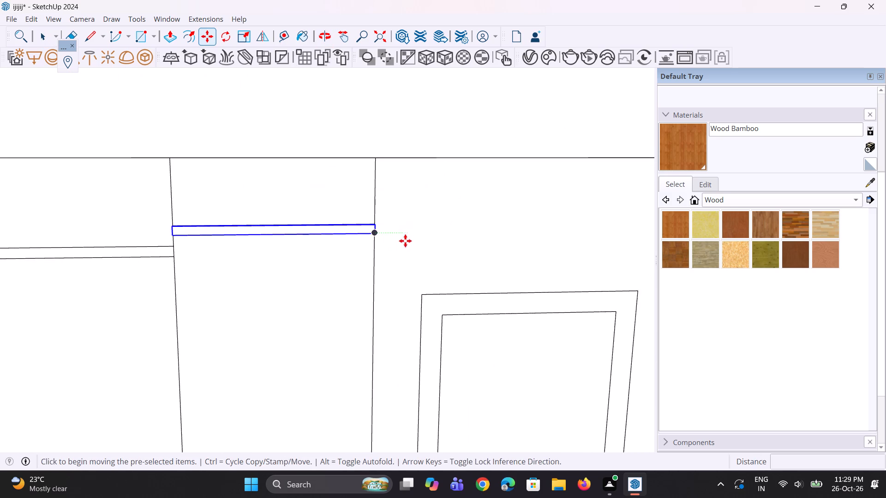
{"action": "scroll", "coordinate": [404, 239], "scroll_direction": "up", "scroll_amount": 5}
{"action": "left_click", "coordinate": [364, 217]}
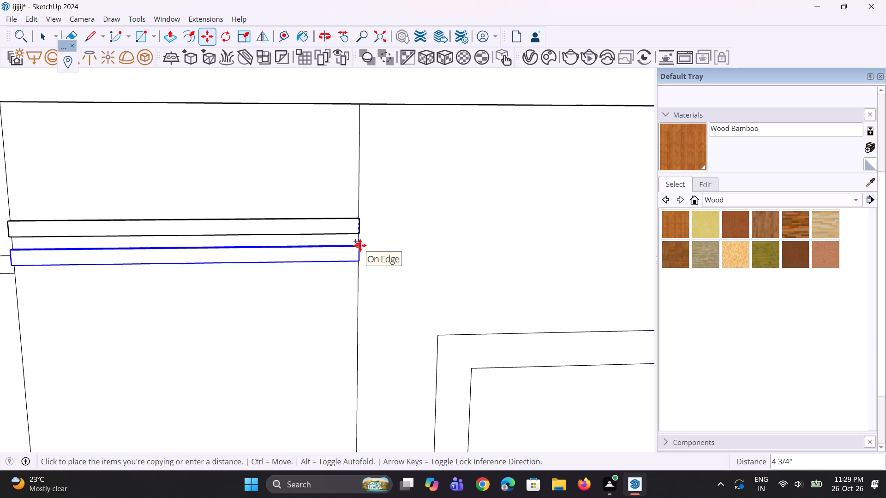
{"action": "left_click", "coordinate": [360, 245]}
Repeat the strip copy 50 times at the same spacing down the first panel.
{"action": "key", "text": "asterisk"}
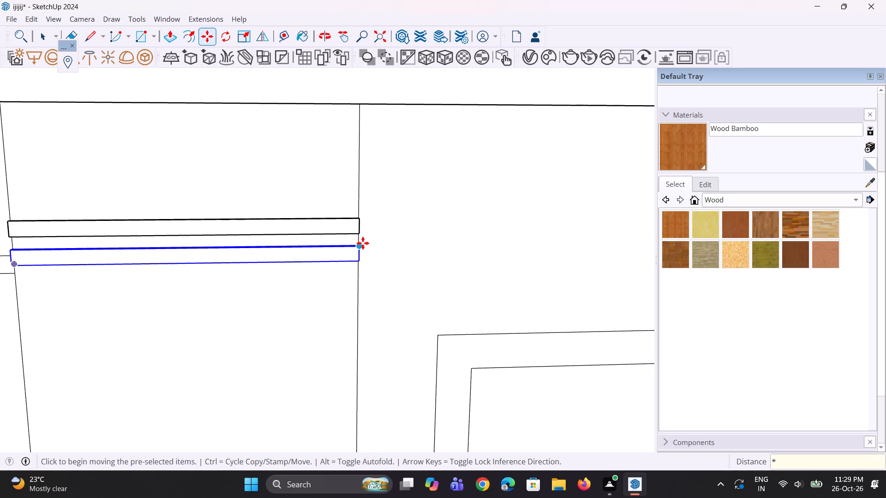
{"action": "type", "text": "50"}
{"action": "key", "text": "Return"}
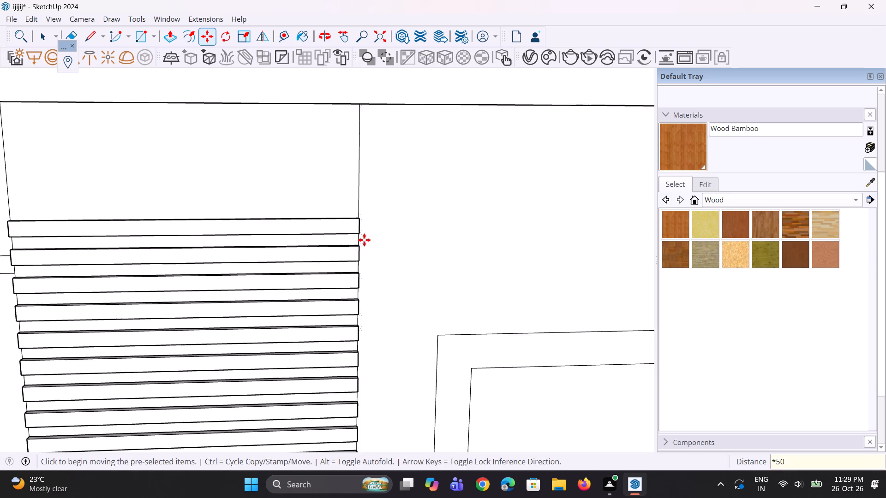
Delete the six lowest strips of the array, which run below the band onto the lower floor's panel.
{"action": "scroll", "coordinate": [371, 204], "scroll_direction": "down", "scroll_amount": 18}
{"action": "scroll", "coordinate": [360, 199], "scroll_direction": "down", "scroll_amount": 4}
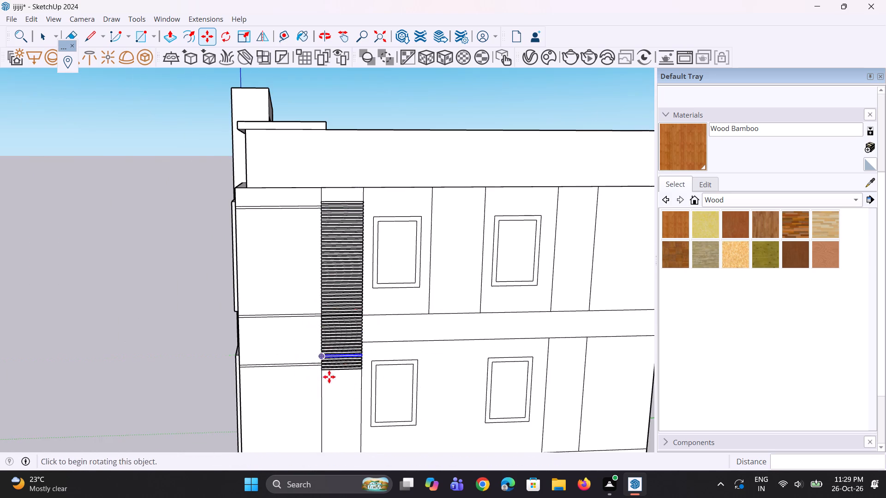
{"action": "scroll", "coordinate": [331, 377], "scroll_direction": "up", "scroll_amount": 13}
{"action": "key", "text": "space"}
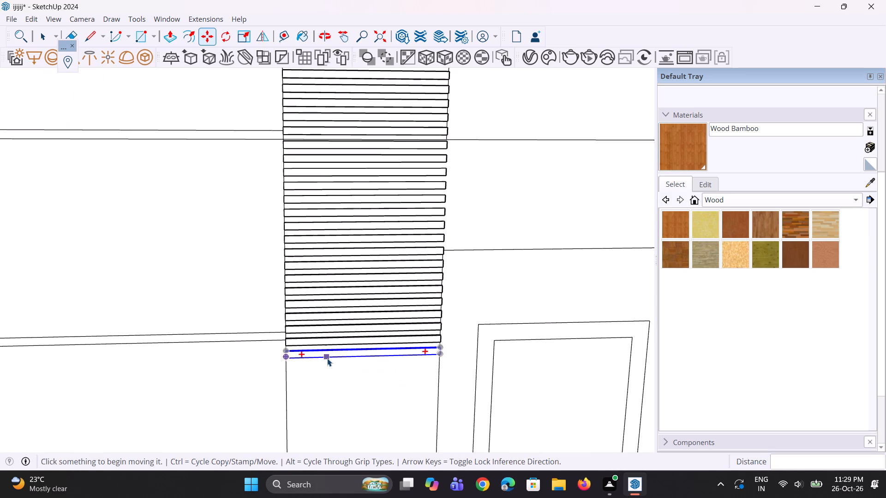
{"action": "left_click", "coordinate": [327, 357]}
{"action": "key", "text": "Delete"}
{"action": "left_click", "coordinate": [335, 342]}
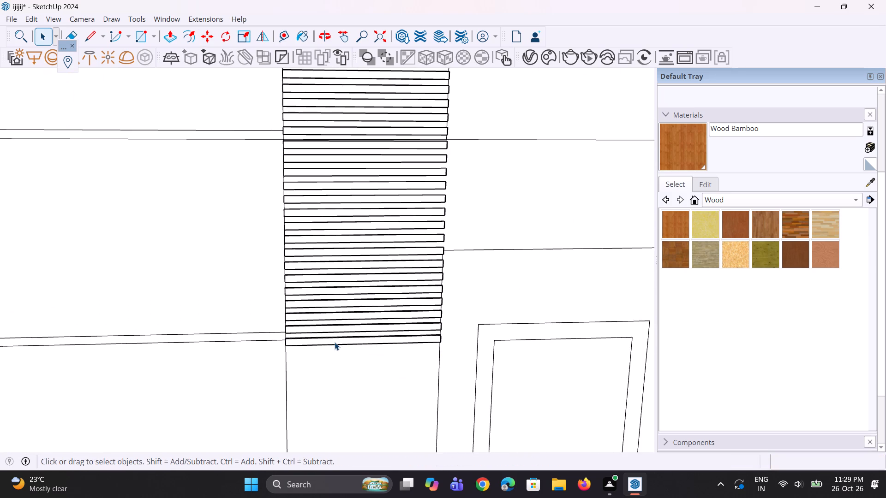
{"action": "key", "text": "Delete"}
{"action": "left_click", "coordinate": [334, 330]}
{"action": "key", "text": "Delete"}
{"action": "left_click", "coordinate": [332, 314]}
{"action": "key", "text": "Delete"}
{"action": "left_click", "coordinate": [328, 306]}
{"action": "key", "text": "Delete"}
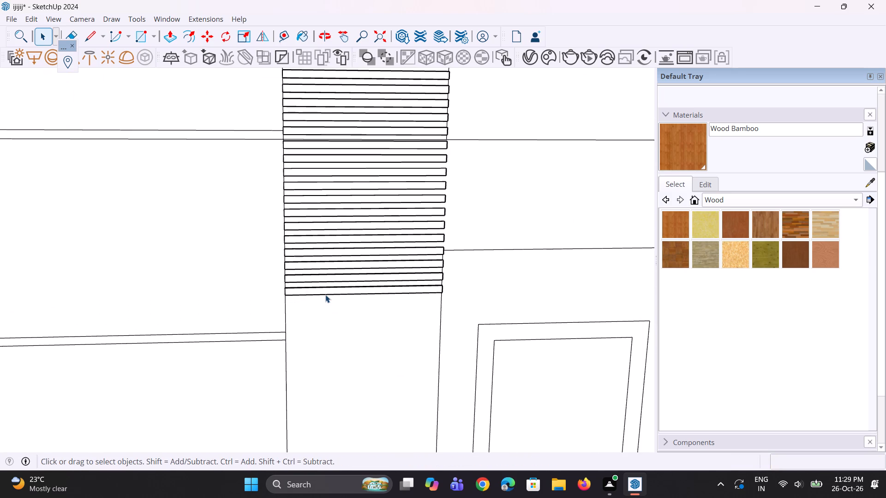
{"action": "left_click", "coordinate": [325, 295]}
{"action": "key", "text": "Delete"}
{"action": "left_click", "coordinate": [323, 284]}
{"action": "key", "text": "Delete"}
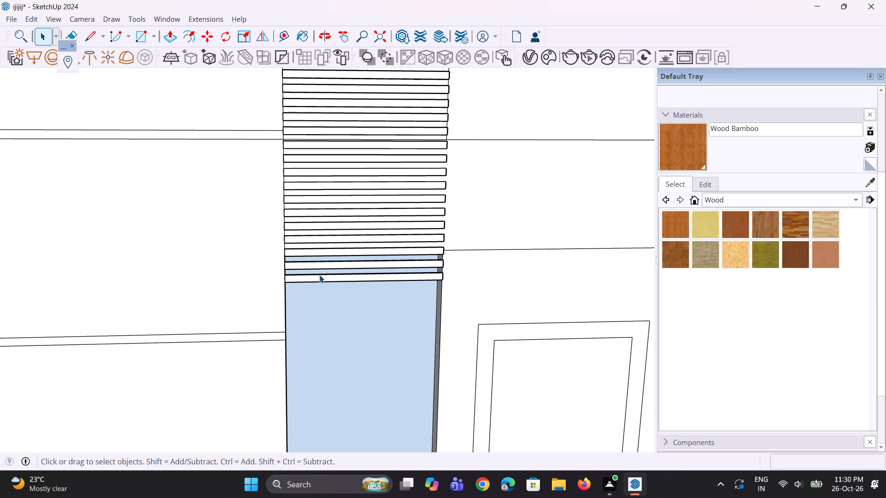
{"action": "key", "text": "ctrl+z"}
Delete the next five strips upward, around and just above the band's lower edge.
{"action": "scroll", "coordinate": [317, 276], "scroll_direction": "up", "scroll_amount": 3}
{"action": "left_click", "coordinate": [312, 280]}
{"action": "key", "text": "Delete"}
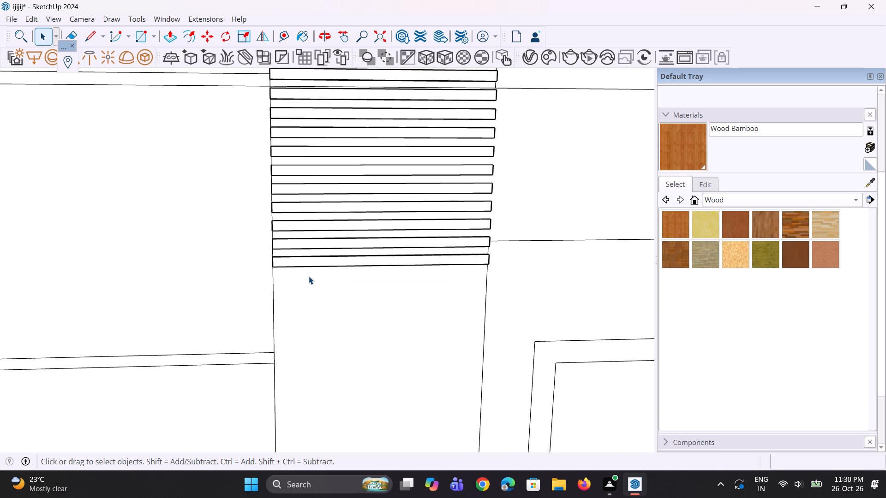
{"action": "left_click", "coordinate": [323, 264]}
{"action": "key", "text": "Delete"}
{"action": "left_click", "coordinate": [325, 248]}
{"action": "key", "text": "Delete"}
{"action": "left_click", "coordinate": [330, 230]}
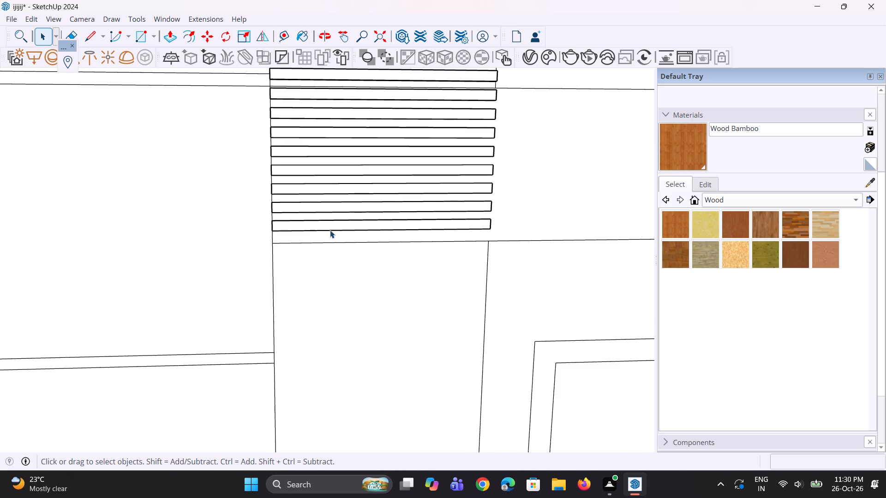
{"action": "key", "text": "Delete"}
{"action": "left_click", "coordinate": [334, 210]}
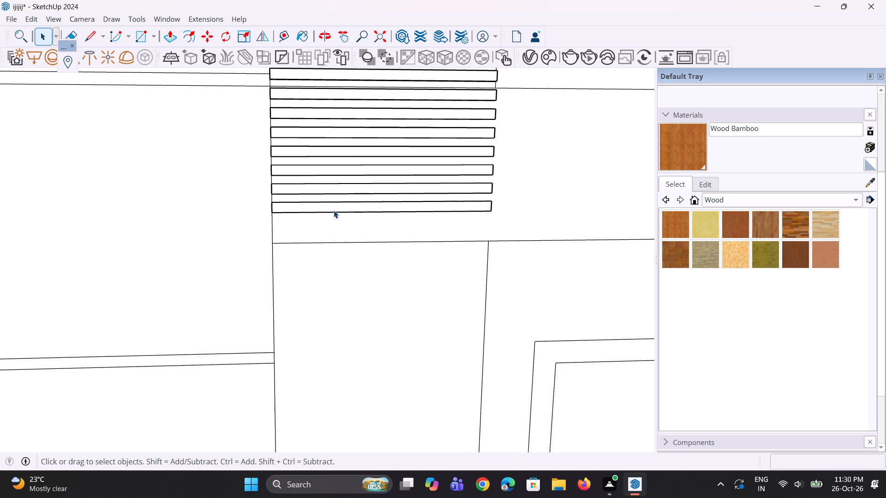
{"action": "key", "text": "Delete"}
Delete the remaining six strips that lie on the band below the top-floor panel.
{"action": "scroll", "coordinate": [305, 289], "scroll_direction": "down", "scroll_amount": 6}
{"action": "scroll", "coordinate": [322, 208], "scroll_direction": "up", "scroll_amount": 6}
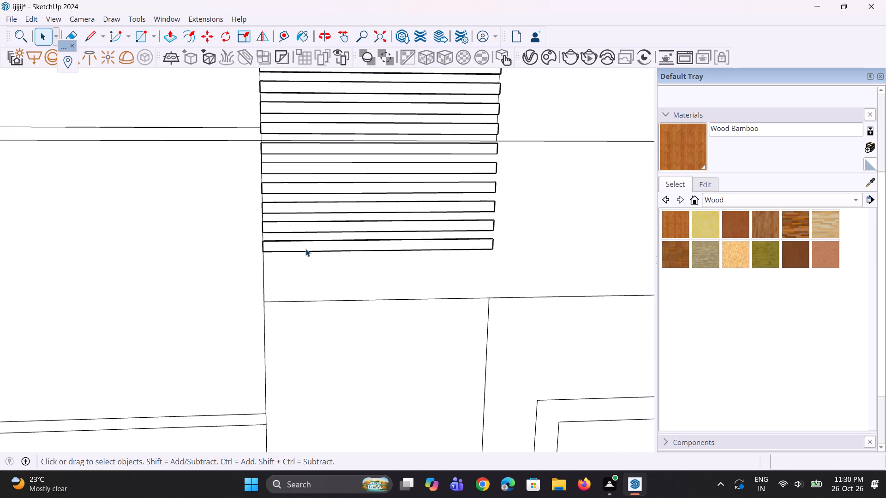
{"action": "left_click", "coordinate": [305, 249]}
{"action": "key", "text": "Delete"}
{"action": "left_click", "coordinate": [311, 228]}
{"action": "key", "text": "Delete"}
{"action": "left_click", "coordinate": [312, 212]}
{"action": "key", "text": "Delete"}
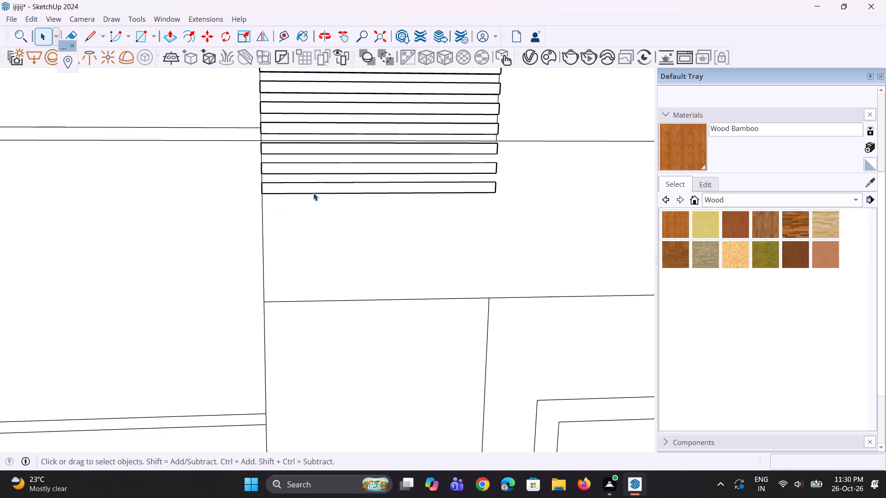
{"action": "left_click", "coordinate": [313, 192]}
{"action": "key", "text": "Delete"}
{"action": "left_click", "coordinate": [312, 172]}
{"action": "key", "text": "Delete"}
{"action": "left_click", "coordinate": [311, 150]}
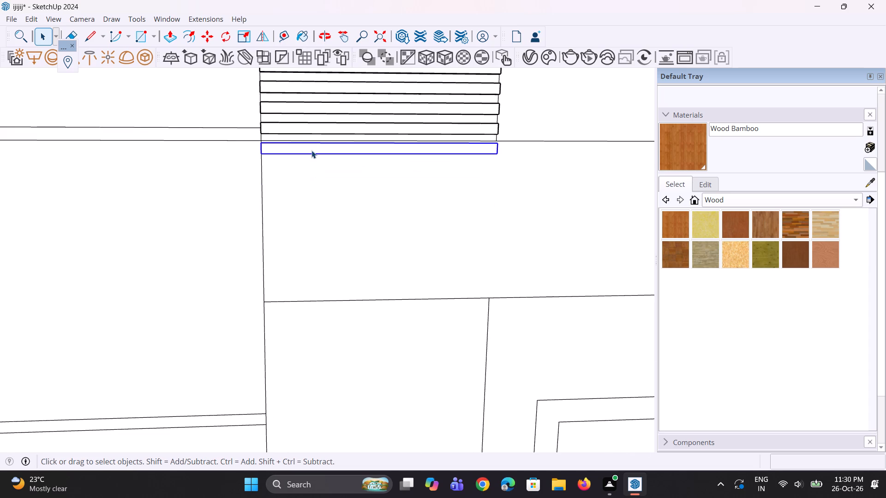
{"action": "key", "text": "Delete"}
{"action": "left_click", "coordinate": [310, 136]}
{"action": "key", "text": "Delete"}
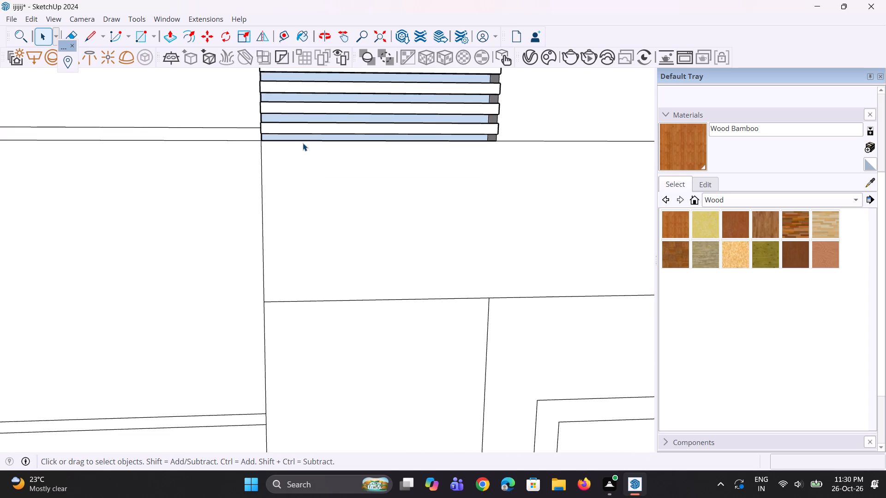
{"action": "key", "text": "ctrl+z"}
Delete the strip just above the band's upper edge, at the bottom of the top-floor panel.
{"action": "scroll", "coordinate": [296, 142], "scroll_direction": "up", "scroll_amount": 2}
{"action": "left_click", "coordinate": [296, 126]}
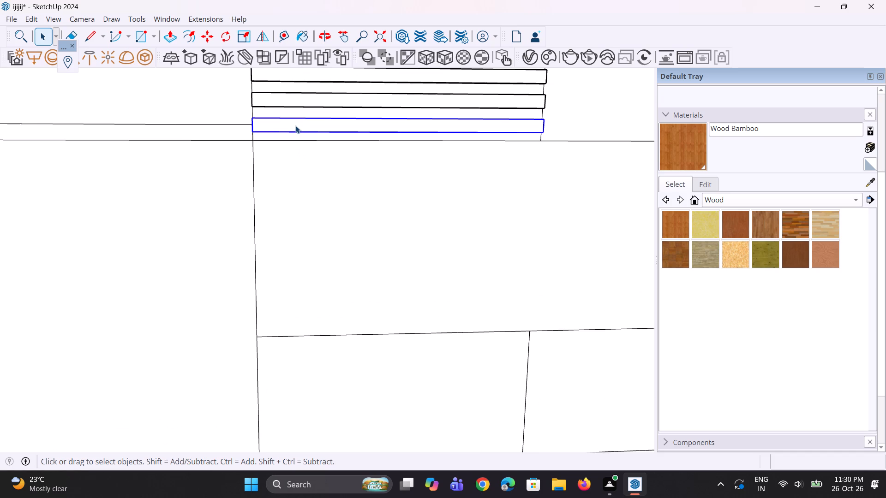
{"action": "key", "text": "Delete"}
Select the upper fifteen strips of the top-floor first panel, starting from the topmost strip.
{"action": "scroll", "coordinate": [284, 161], "scroll_direction": "down", "scroll_amount": 10}
{"action": "middle_click_drag", "start_coordinate": [268, 201], "coordinate": [260, 172]}
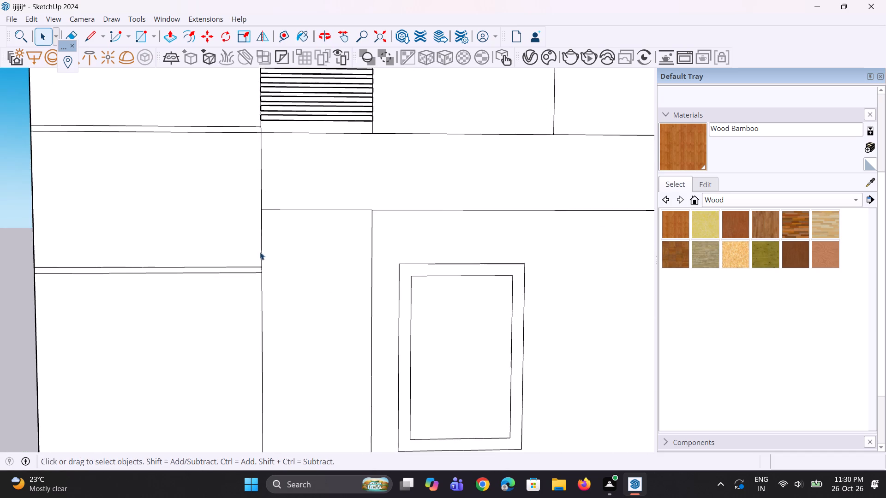
{"action": "scroll", "coordinate": [258, 263], "scroll_direction": "down", "scroll_amount": 14}
{"action": "scroll", "coordinate": [267, 170], "scroll_direction": "up", "scroll_amount": 11}
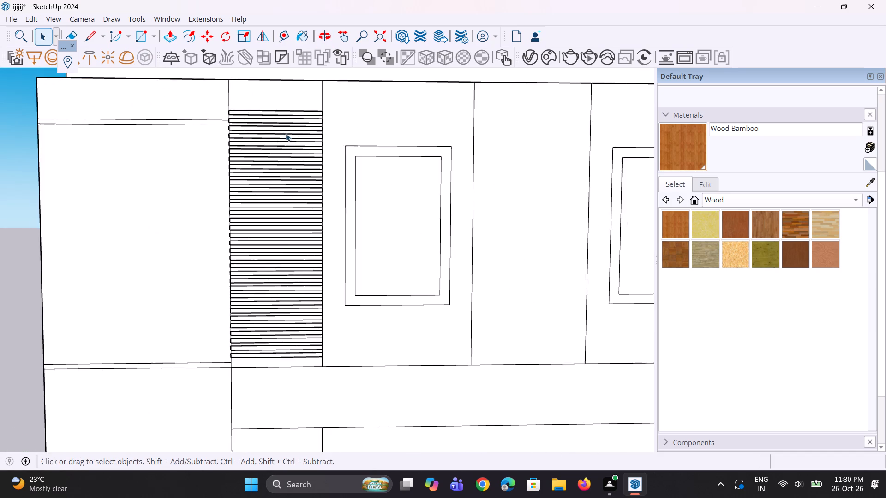
{"action": "scroll", "coordinate": [293, 119], "scroll_direction": "up", "scroll_amount": 2}
{"action": "left_click", "coordinate": [302, 113]}
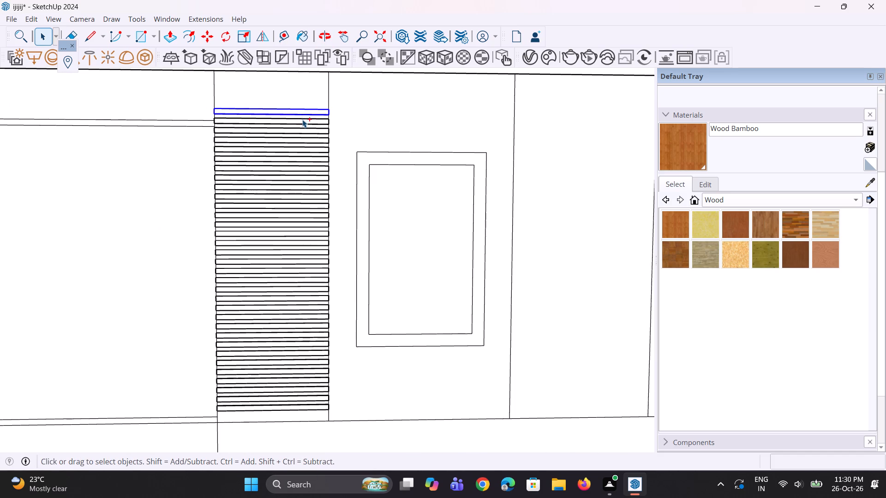
{"action": "scroll", "coordinate": [302, 120], "scroll_direction": "up", "scroll_amount": 2, "text": "ctrl"}
{"action": "left_click", "coordinate": [302, 120], "text": "ctrl"}
{"action": "left_click", "coordinate": [303, 136], "text": "ctrl"}
{"action": "left_click", "coordinate": [305, 146], "text": "ctrl"}
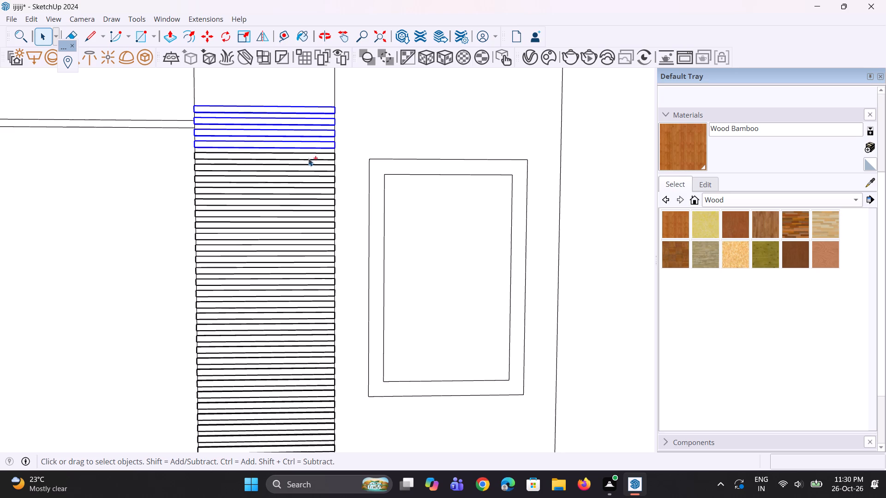
{"action": "left_click", "coordinate": [315, 160], "text": "ctrl"}
{"action": "scroll", "coordinate": [316, 162], "scroll_direction": "up", "scroll_amount": 3, "text": "ctrl"}
{"action": "left_click", "coordinate": [319, 170], "text": "ctrl"}
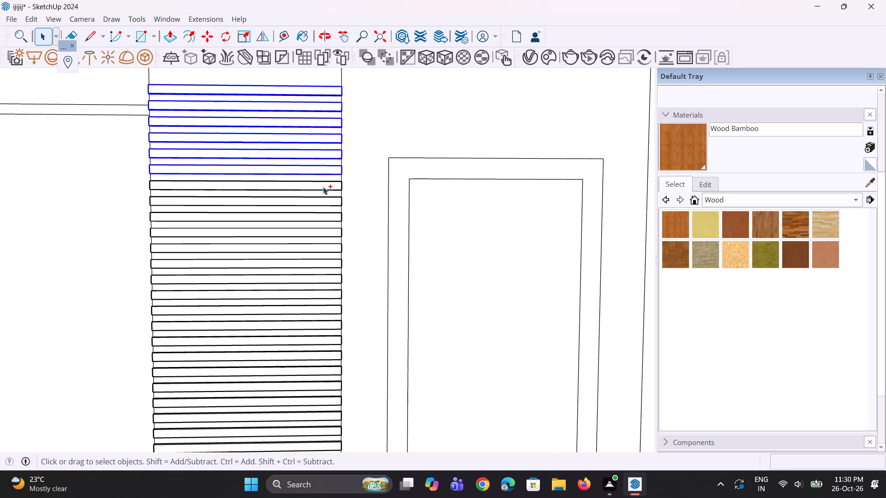
{"action": "left_click", "coordinate": [323, 187], "text": "ctrl"}
{"action": "left_click", "coordinate": [325, 200], "text": "ctrl"}
{"action": "left_click", "coordinate": [326, 213], "text": "ctrl"}
{"action": "left_click", "coordinate": [325, 230], "text": "ctrl"}
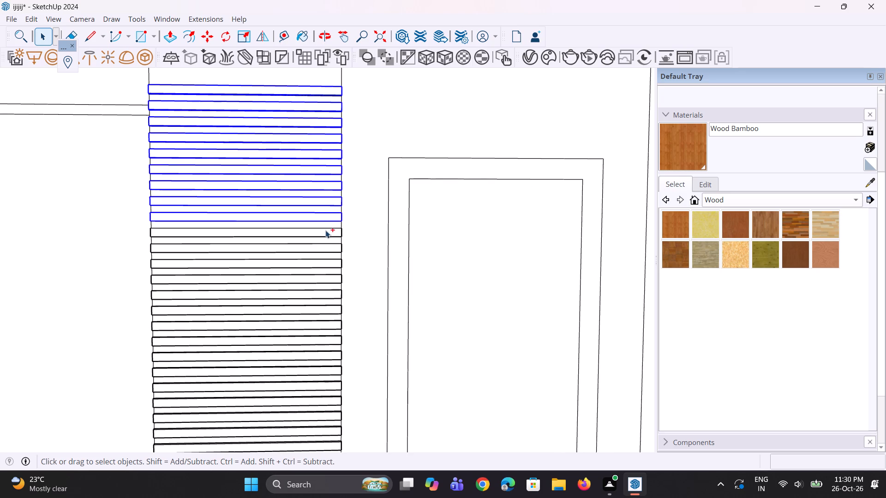
{"action": "left_click", "coordinate": [322, 248], "text": "ctrl"}
{"action": "left_click", "coordinate": [325, 264], "text": "ctrl"}
{"action": "left_click", "coordinate": [327, 279], "text": "ctrl"}
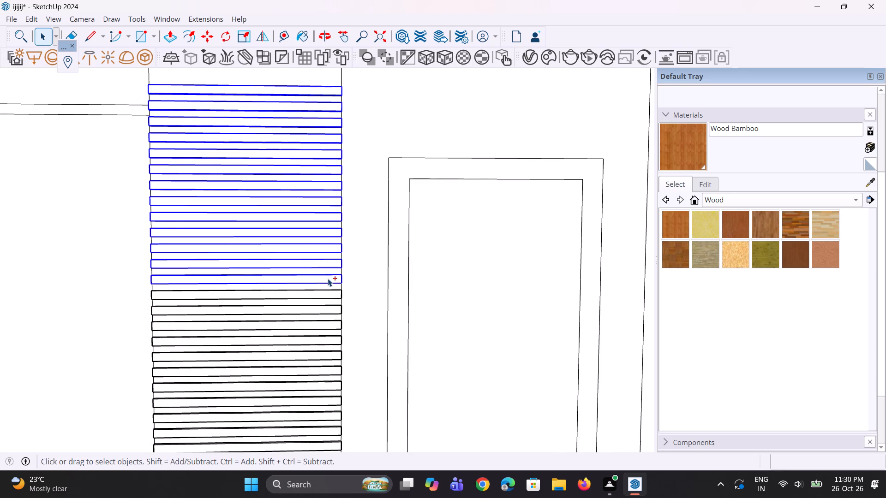
{"action": "left_click", "coordinate": [333, 296], "text": "ctrl"}
{"action": "left_click", "coordinate": [331, 308], "text": "ctrl"}
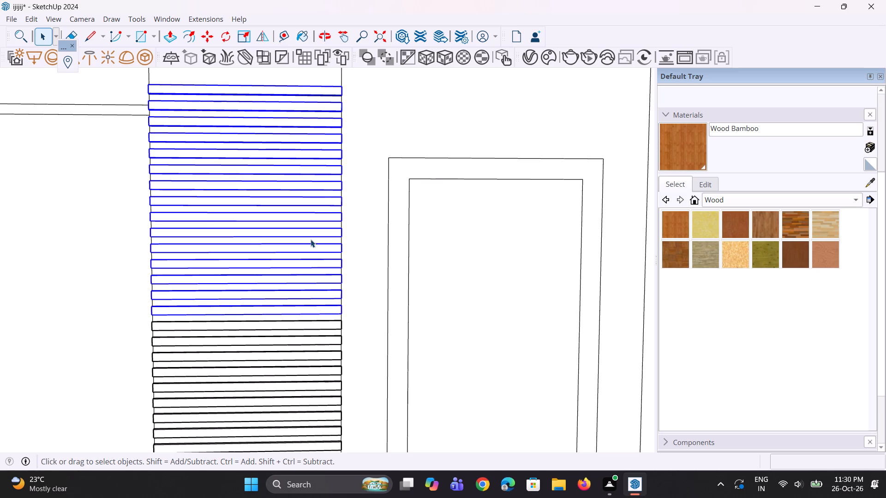
Add the next five strips down the top-floor first panel to the selection.
{"action": "scroll", "coordinate": [311, 239], "scroll_direction": "down", "scroll_amount": 5}
{"action": "scroll", "coordinate": [292, 346], "scroll_direction": "up", "scroll_amount": 4}
{"action": "scroll", "coordinate": [305, 293], "scroll_direction": "up", "scroll_amount": 4}
{"action": "left_click", "coordinate": [351, 253], "text": "ctrl"}
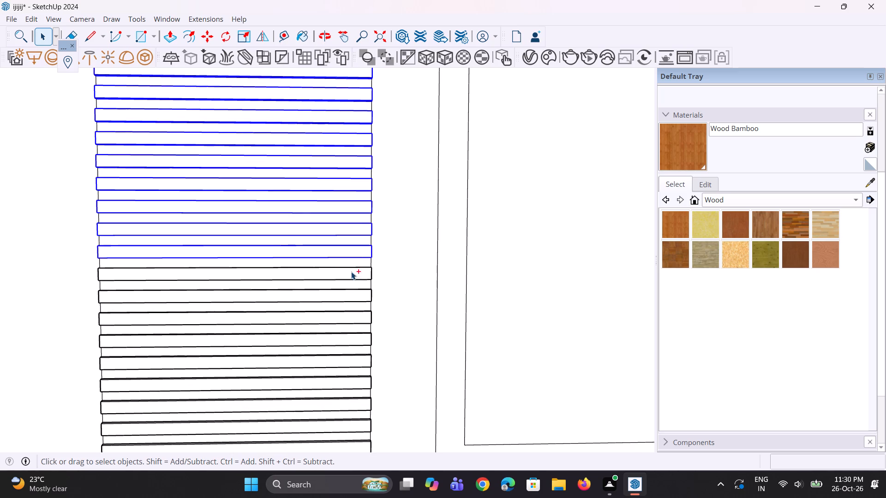
{"action": "left_click", "coordinate": [352, 274], "text": "ctrl"}
{"action": "left_click", "coordinate": [355, 297], "text": "ctrl"}
{"action": "left_click", "coordinate": [353, 323], "text": "ctrl"}
{"action": "left_click", "coordinate": [353, 337], "text": "ctrl"}
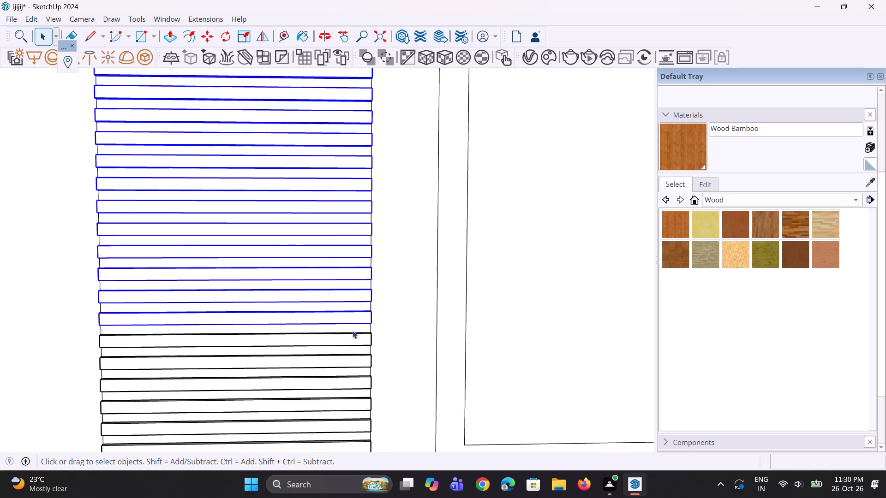
Add the following nine strips down the top-floor first panel to the selection.
{"action": "scroll", "coordinate": [316, 237], "scroll_direction": "down", "scroll_amount": 11}
{"action": "scroll", "coordinate": [317, 315], "scroll_direction": "up", "scroll_amount": 10}
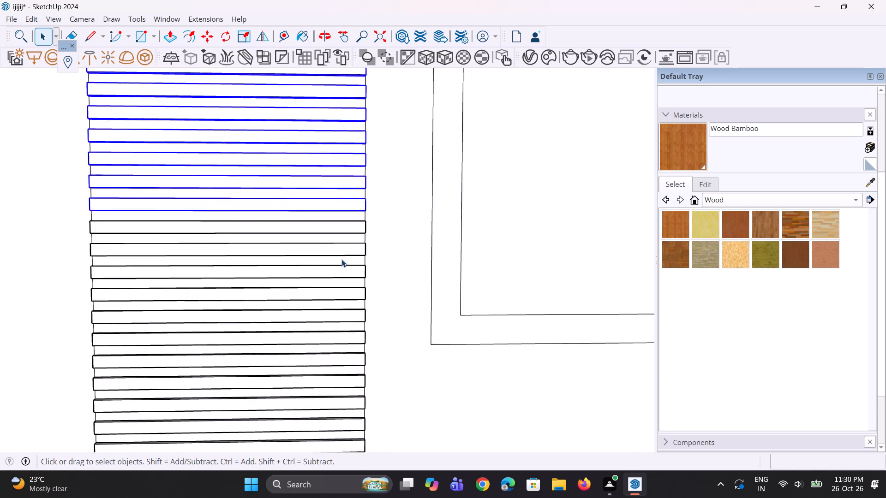
{"action": "scroll", "coordinate": [341, 259], "scroll_direction": "up", "scroll_amount": 2}
{"action": "left_click", "coordinate": [357, 219], "text": "ctrl"}
{"action": "left_click", "coordinate": [349, 248], "text": "ctrl"}
{"action": "left_click_drag", "start_coordinate": [349, 275], "coordinate": [349, 281], "text": "ctrl"}
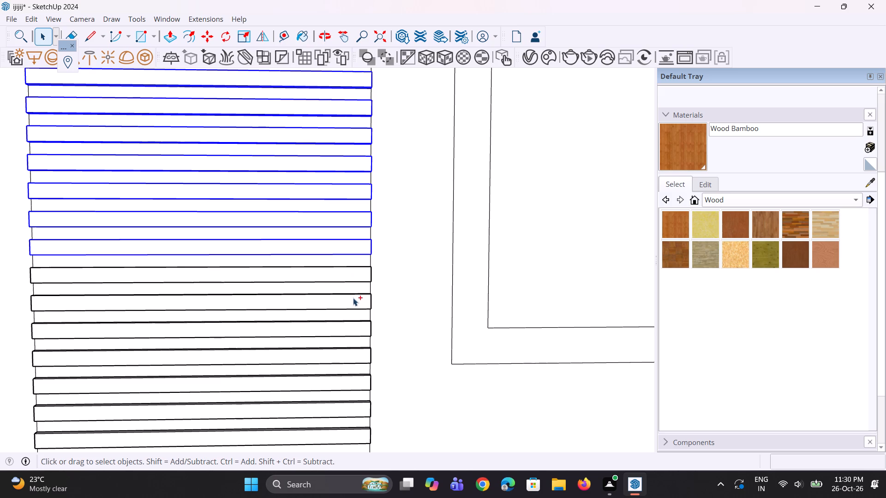
{"action": "left_click", "coordinate": [353, 299], "text": "ctrl"}
{"action": "left_click", "coordinate": [359, 275], "text": "ctrl"}
{"action": "left_click", "coordinate": [356, 299], "text": "ctrl"}
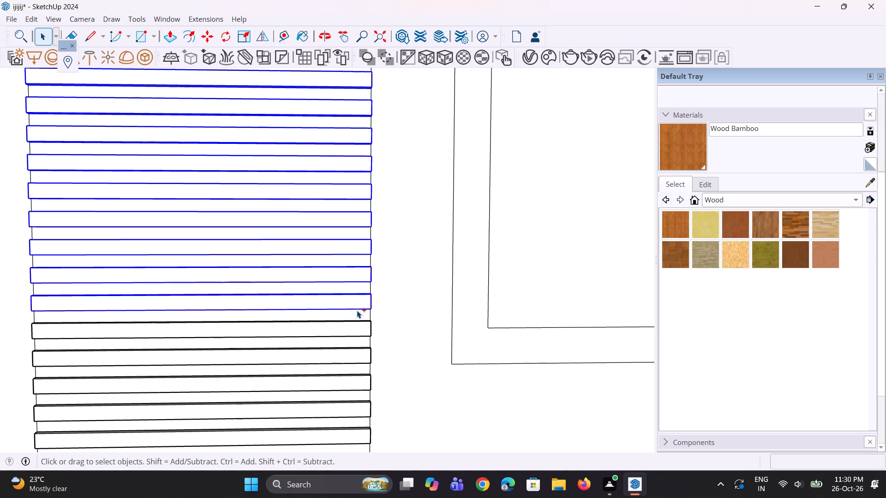
{"action": "left_click", "coordinate": [356, 321], "text": "ctrl"}
{"action": "left_click", "coordinate": [364, 357], "text": "ctrl"}
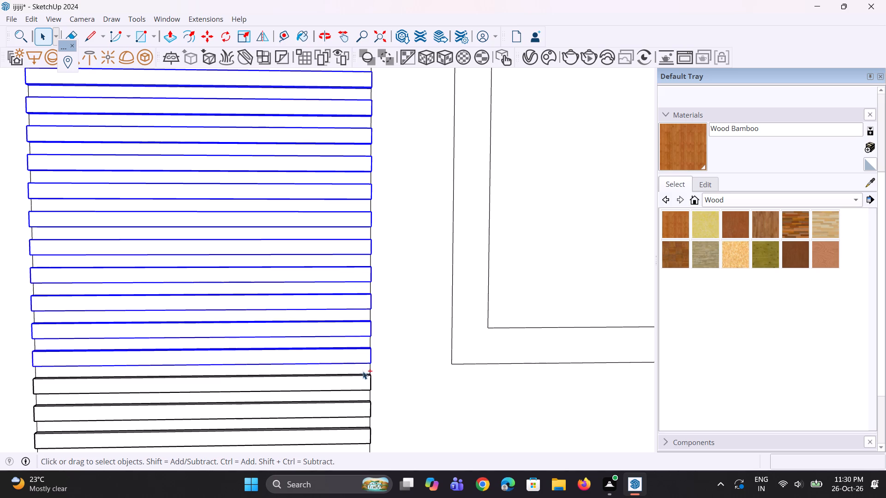
{"action": "left_click", "coordinate": [363, 386], "text": "ctrl"}
{"action": "left_click", "coordinate": [361, 407], "text": "ctrl"}
{"action": "left_click", "coordinate": [359, 436], "text": "ctrl"}
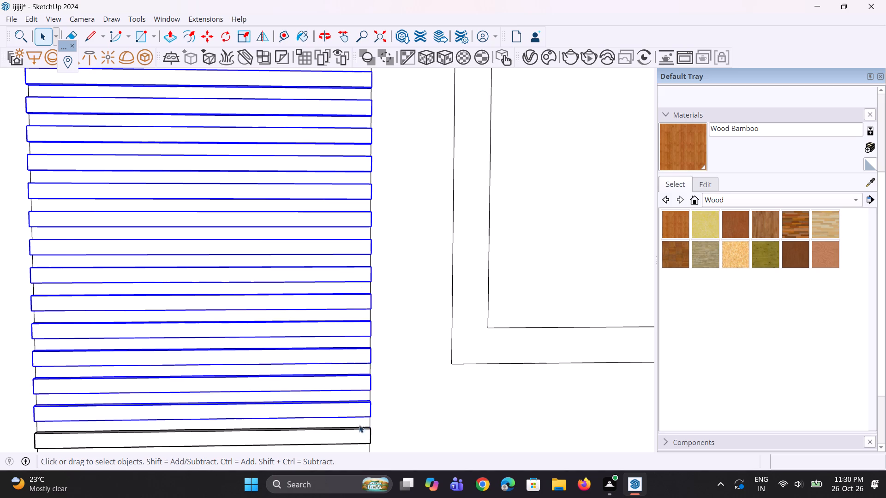
Add the last four strips at the bottom of the top-floor first panel to the selection.
{"action": "scroll", "coordinate": [345, 291], "scroll_direction": "down", "scroll_amount": 10}
{"action": "scroll", "coordinate": [319, 369], "scroll_direction": "up", "scroll_amount": 11}
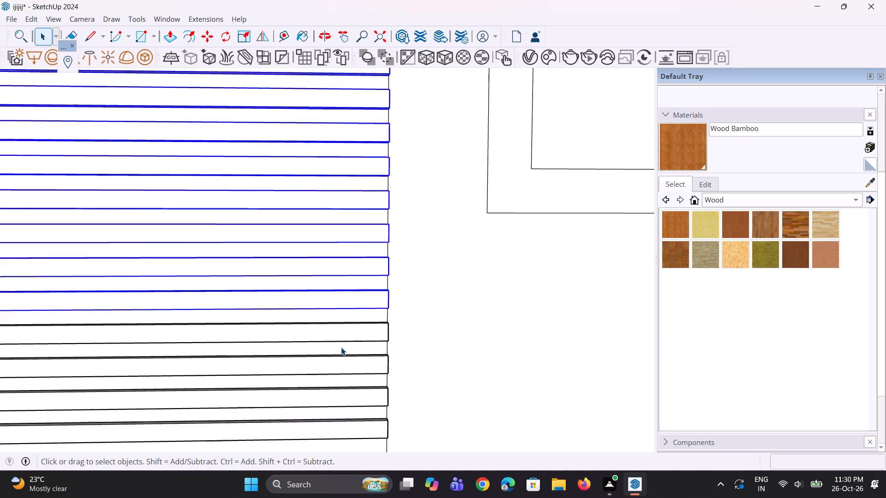
{"action": "scroll", "coordinate": [341, 347], "scroll_direction": "up", "scroll_amount": 1}
{"action": "left_click", "coordinate": [362, 327], "text": "ctrl"}
{"action": "left_click", "coordinate": [360, 368], "text": "ctrl"}
{"action": "left_click", "coordinate": [364, 401], "text": "ctrl"}
{"action": "left_click", "coordinate": [353, 431], "text": "ctrl"}
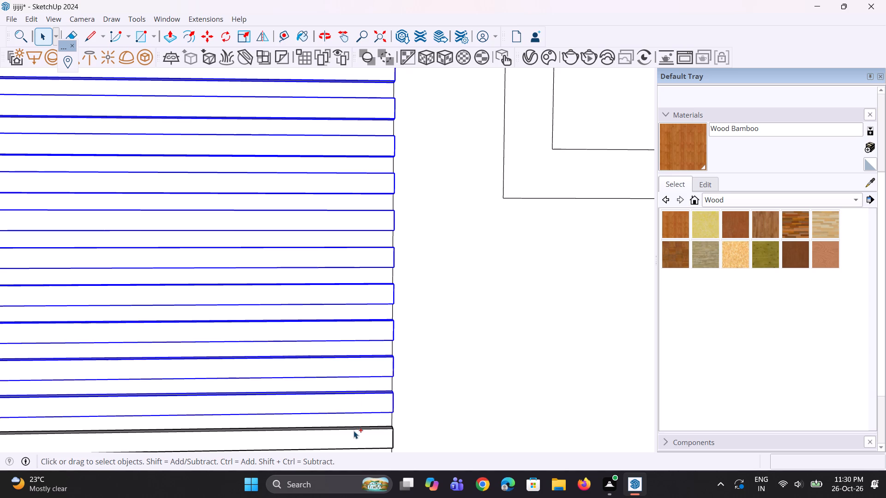
Copy all the selected strips from the corner of the lowest one about 17' 11" straight down onto the first panel one floor below.
{"action": "scroll", "coordinate": [304, 264], "scroll_direction": "down", "scroll_amount": 9}
{"action": "scroll", "coordinate": [337, 326], "scroll_direction": "up", "scroll_amount": 5}
{"action": "middle_click_drag", "start_coordinate": [339, 328], "coordinate": [335, 322]}
{"action": "scroll", "coordinate": [332, 346], "scroll_direction": "down", "scroll_amount": 6}
{"action": "key", "text": "m"}
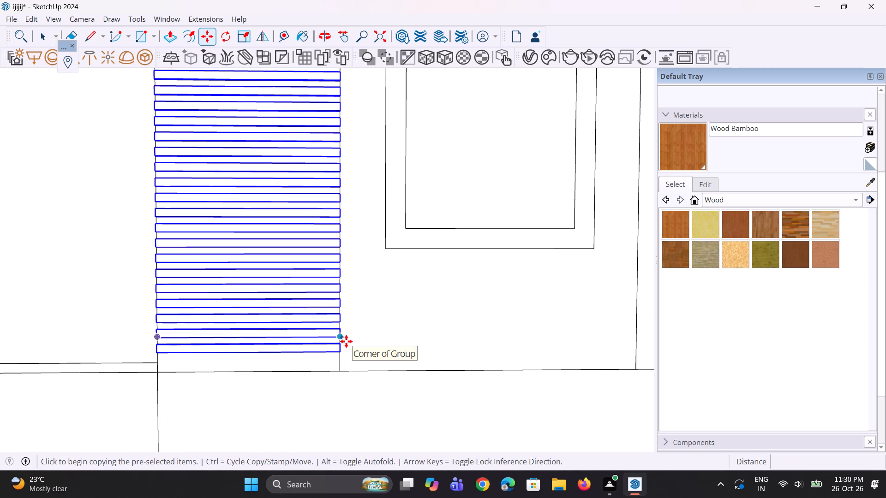
{"action": "left_click", "coordinate": [340, 355]}
{"action": "scroll", "coordinate": [346, 376], "scroll_direction": "down", "scroll_amount": 9}
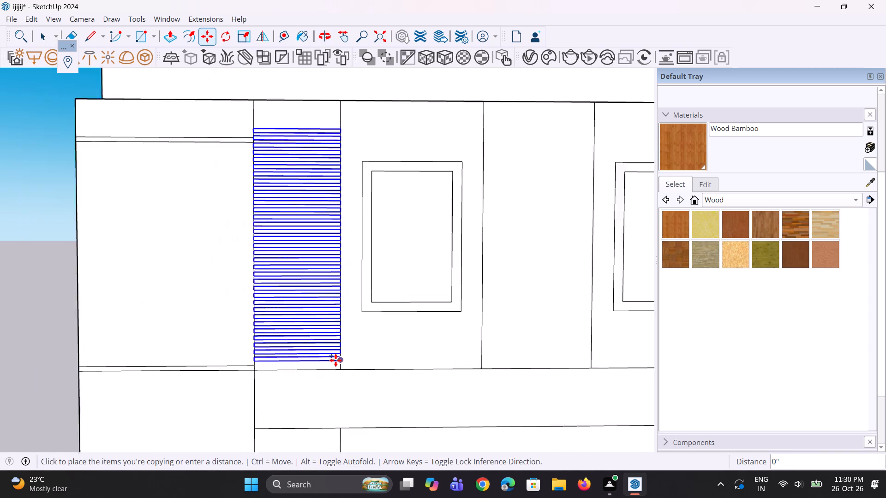
{"action": "scroll", "coordinate": [335, 360], "scroll_direction": "down", "scroll_amount": 10}
{"action": "scroll", "coordinate": [343, 407], "scroll_direction": "down", "scroll_amount": 6}
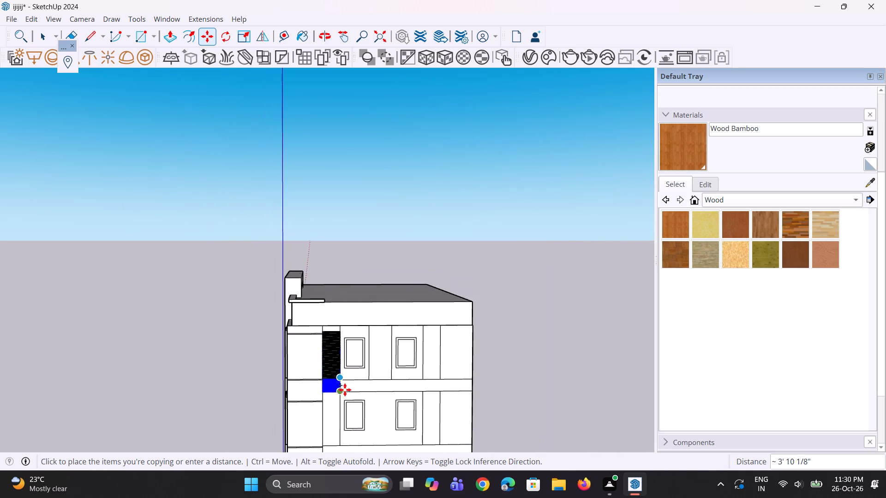
{"action": "scroll", "coordinate": [336, 446], "scroll_direction": "up", "scroll_amount": 9}
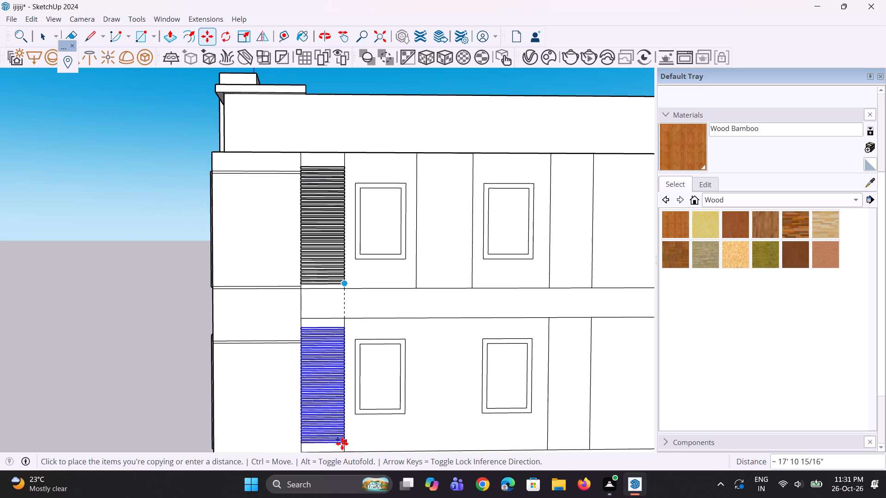
{"action": "left_click", "coordinate": [342, 444]}
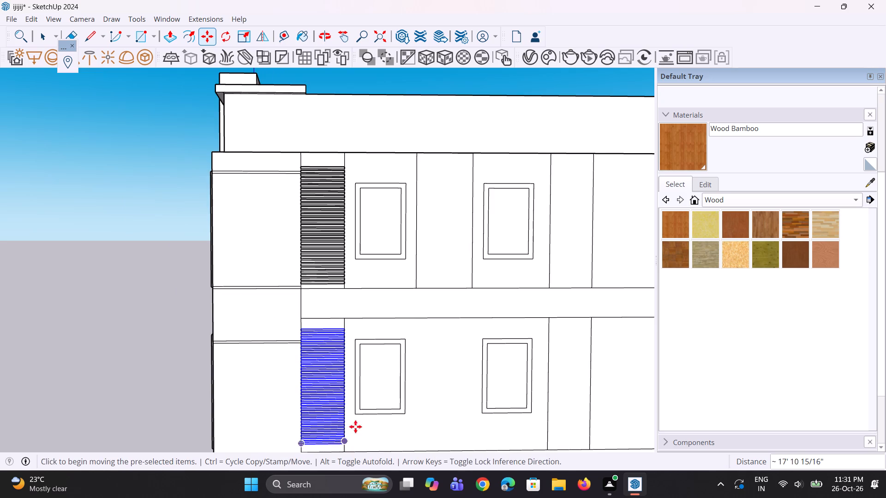
Move the copied strips up about 7 3/4" within the first panel of the second floor from the top.
{"action": "scroll", "coordinate": [349, 357], "scroll_direction": "down", "scroll_amount": 10}
{"action": "scroll", "coordinate": [329, 323], "scroll_direction": "down", "scroll_amount": 6}
{"action": "scroll", "coordinate": [324, 408], "scroll_direction": "up", "scroll_amount": 5}
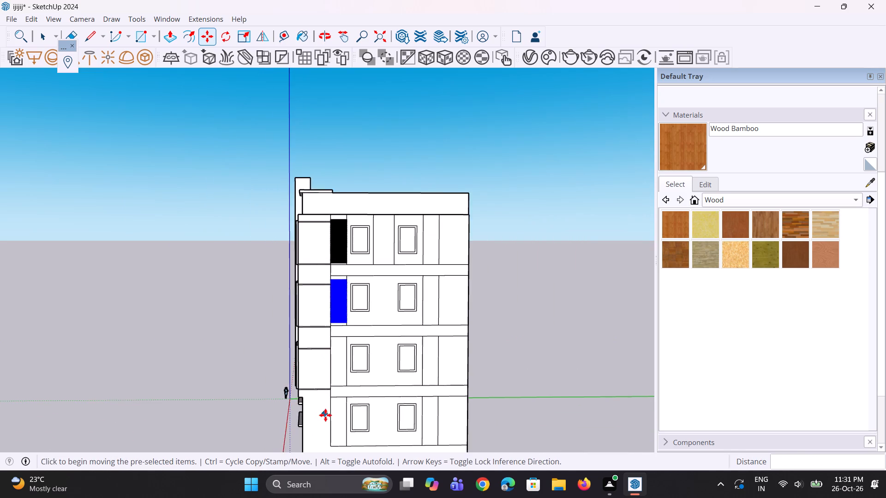
{"action": "scroll", "coordinate": [325, 415], "scroll_direction": "up", "scroll_amount": 12}
{"action": "scroll", "coordinate": [345, 405], "scroll_direction": "down", "scroll_amount": 4}
{"action": "scroll", "coordinate": [354, 260], "scroll_direction": "up", "scroll_amount": 2}
{"action": "left_click", "coordinate": [357, 192]}
{"action": "scroll", "coordinate": [357, 192], "scroll_direction": "up", "scroll_amount": 5}
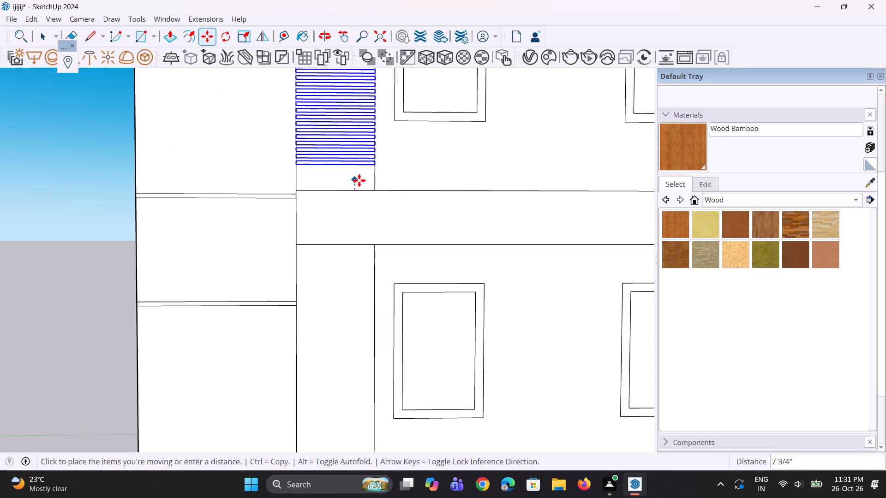
{"action": "left_click", "coordinate": [359, 180]}
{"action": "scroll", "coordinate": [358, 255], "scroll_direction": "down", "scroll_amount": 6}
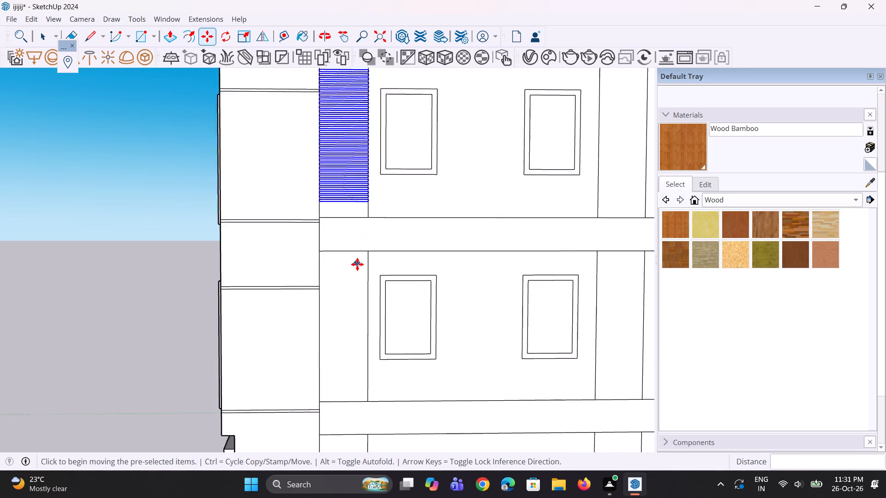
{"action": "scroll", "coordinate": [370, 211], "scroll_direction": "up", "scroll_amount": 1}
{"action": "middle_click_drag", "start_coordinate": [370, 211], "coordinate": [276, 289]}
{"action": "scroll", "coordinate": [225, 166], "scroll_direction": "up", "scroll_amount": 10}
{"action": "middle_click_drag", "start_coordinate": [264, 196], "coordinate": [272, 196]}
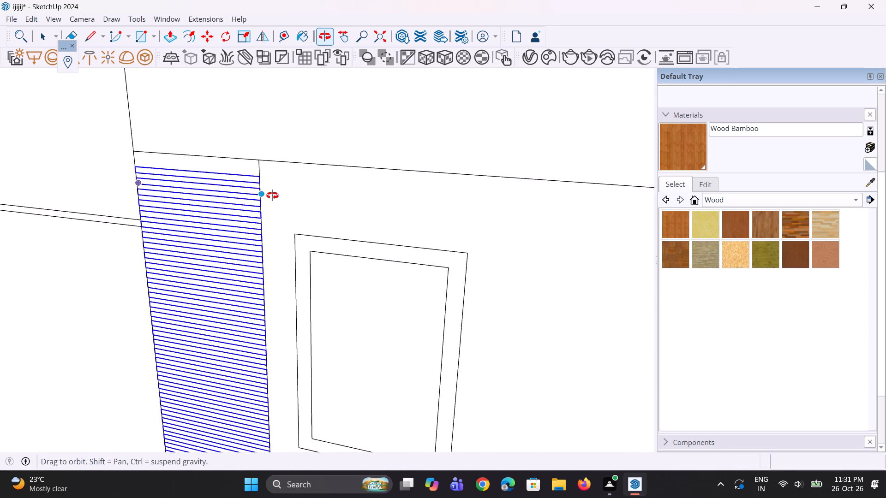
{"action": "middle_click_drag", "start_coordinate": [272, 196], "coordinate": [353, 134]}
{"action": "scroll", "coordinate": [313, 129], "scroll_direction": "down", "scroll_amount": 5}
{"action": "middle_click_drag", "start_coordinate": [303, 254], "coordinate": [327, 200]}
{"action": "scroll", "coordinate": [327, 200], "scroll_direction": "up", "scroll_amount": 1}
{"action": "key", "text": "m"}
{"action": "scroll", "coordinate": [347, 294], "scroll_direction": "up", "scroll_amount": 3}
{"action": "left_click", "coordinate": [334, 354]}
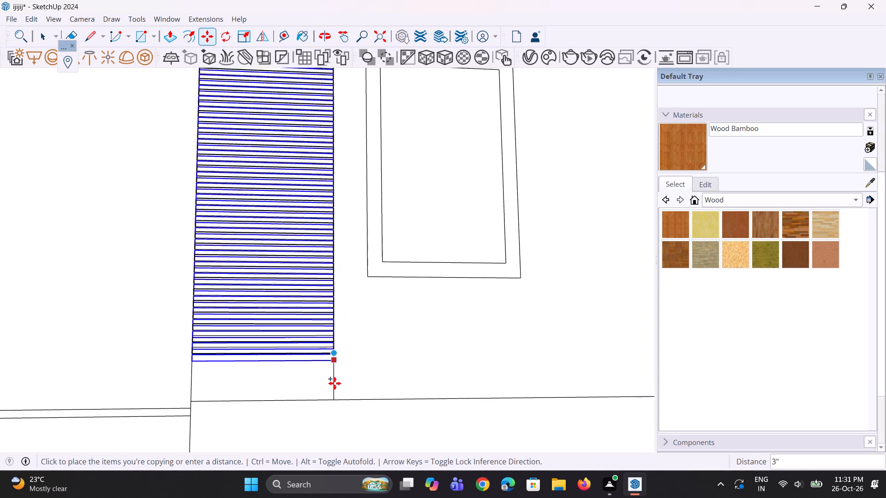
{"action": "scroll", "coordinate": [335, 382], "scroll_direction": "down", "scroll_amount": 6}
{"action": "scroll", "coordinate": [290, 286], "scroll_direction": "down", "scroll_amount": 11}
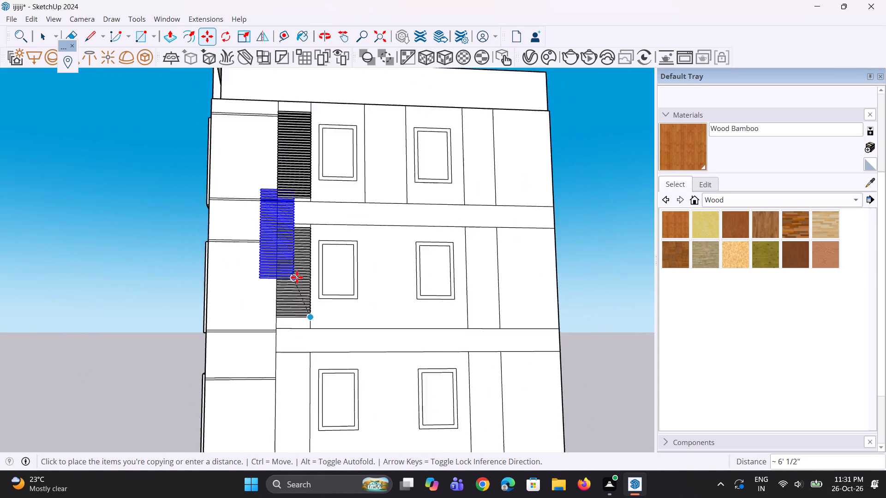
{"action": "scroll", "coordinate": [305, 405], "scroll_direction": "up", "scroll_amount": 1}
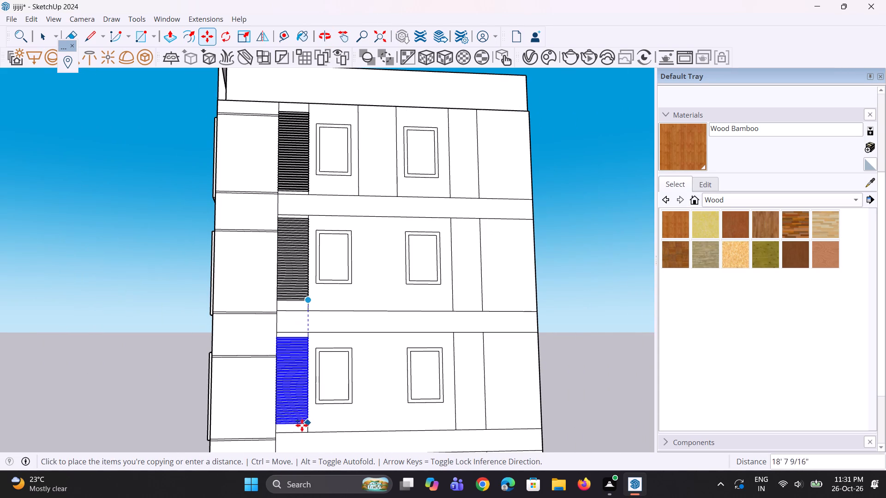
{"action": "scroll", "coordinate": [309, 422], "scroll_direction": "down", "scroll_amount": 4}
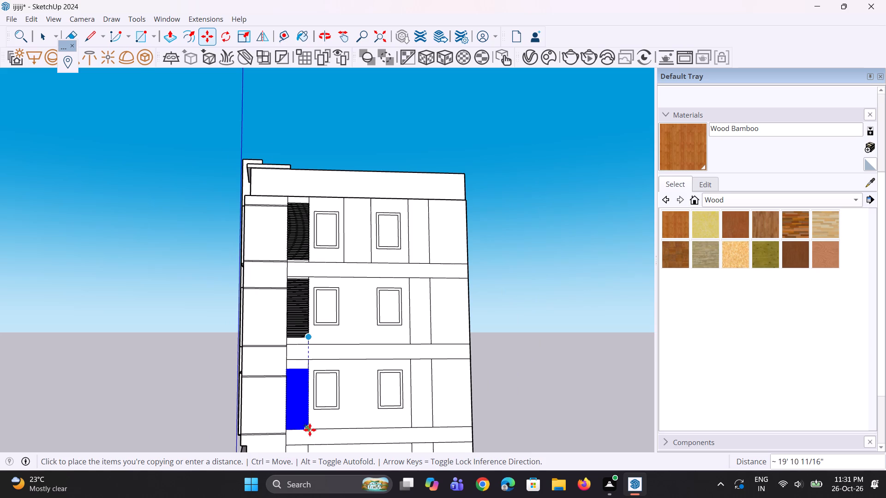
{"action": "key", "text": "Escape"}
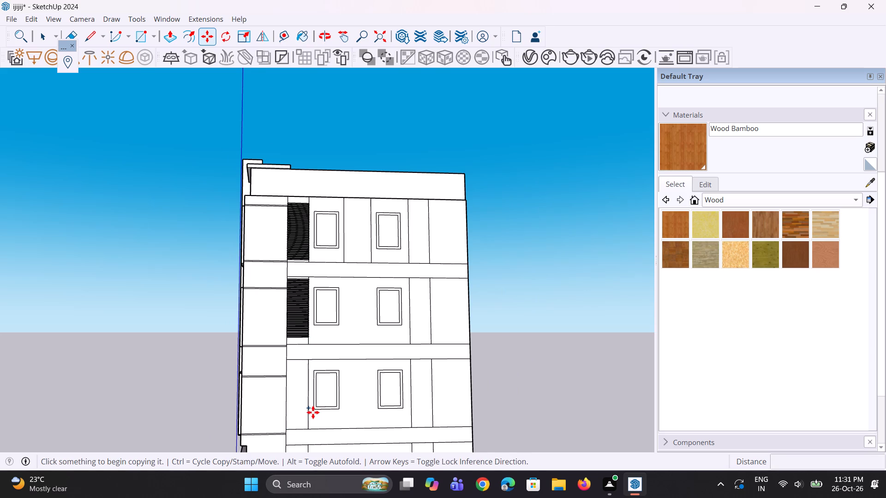
Erase the two edge segments of the band between the two lowest window rows where they cross the first vertical panel.
{"action": "scroll", "coordinate": [305, 392], "scroll_direction": "up", "scroll_amount": 2}
{"action": "scroll", "coordinate": [246, 285], "scroll_direction": "down", "scroll_amount": 8}
{"action": "scroll", "coordinate": [257, 379], "scroll_direction": "up", "scroll_amount": 4}
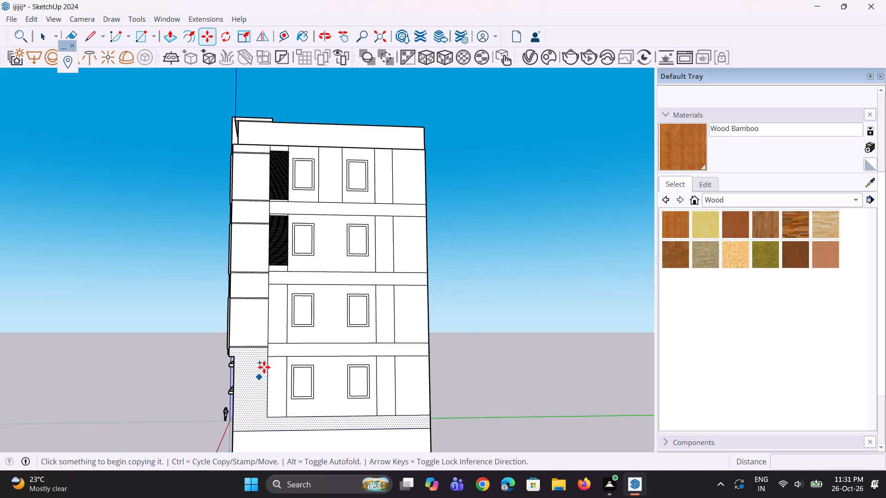
{"action": "scroll", "coordinate": [268, 360], "scroll_direction": "up", "scroll_amount": 3}
{"action": "key", "text": "space"}
{"action": "scroll", "coordinate": [269, 373], "scroll_direction": "up", "scroll_amount": 3}
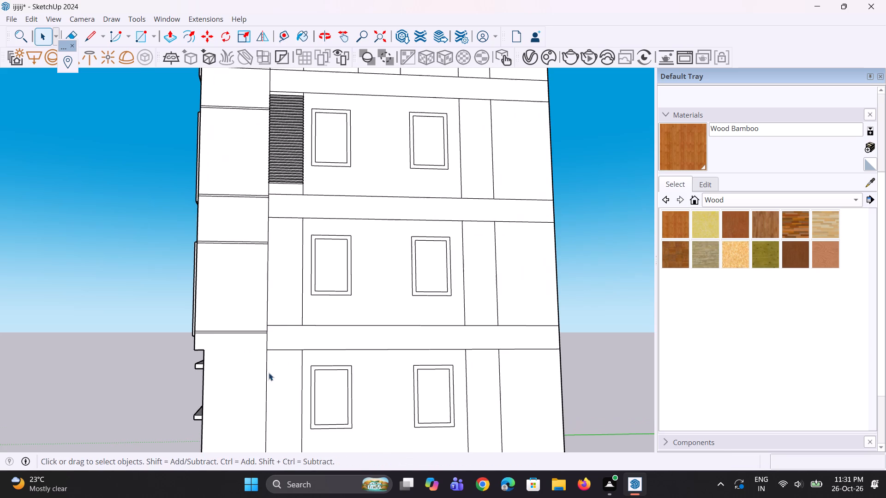
{"action": "key", "text": "e"}
{"action": "left_click_drag", "start_coordinate": [279, 322], "coordinate": [280, 364]}
{"action": "scroll", "coordinate": [280, 357], "scroll_direction": "down", "scroll_amount": 4}
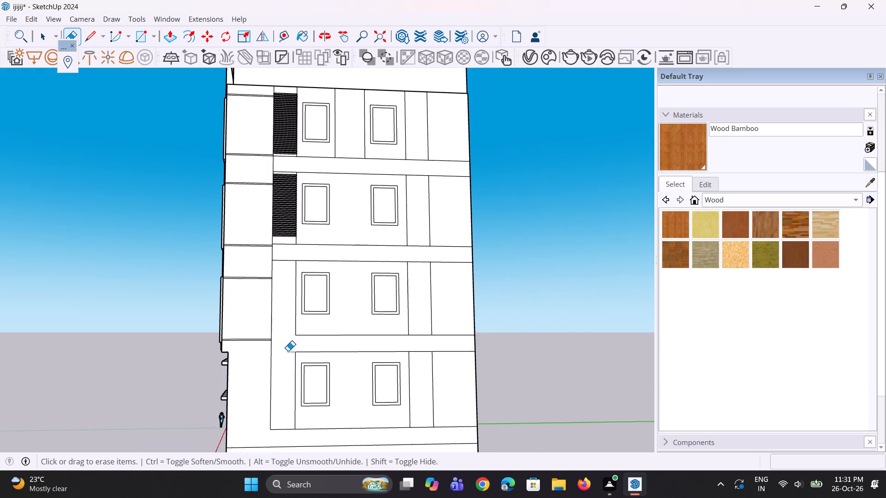
{"action": "scroll", "coordinate": [289, 345], "scroll_direction": "up", "scroll_amount": 7}
{"action": "scroll", "coordinate": [286, 381], "scroll_direction": "down", "scroll_amount": 4}
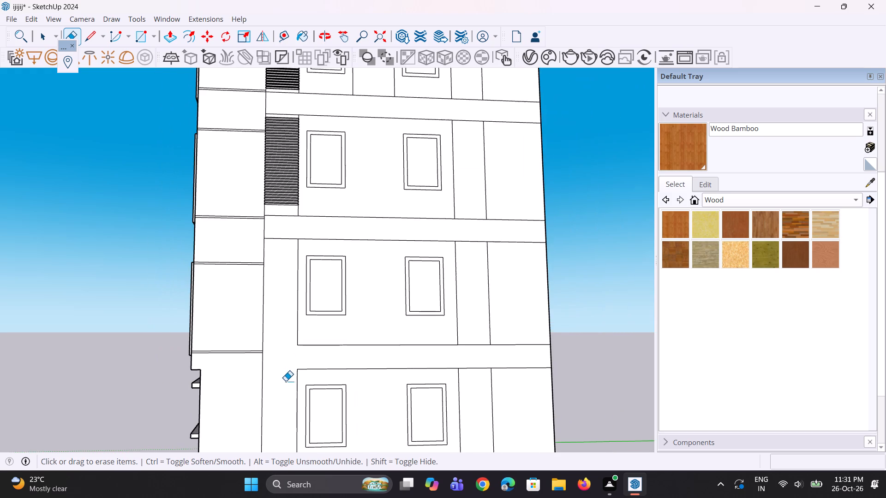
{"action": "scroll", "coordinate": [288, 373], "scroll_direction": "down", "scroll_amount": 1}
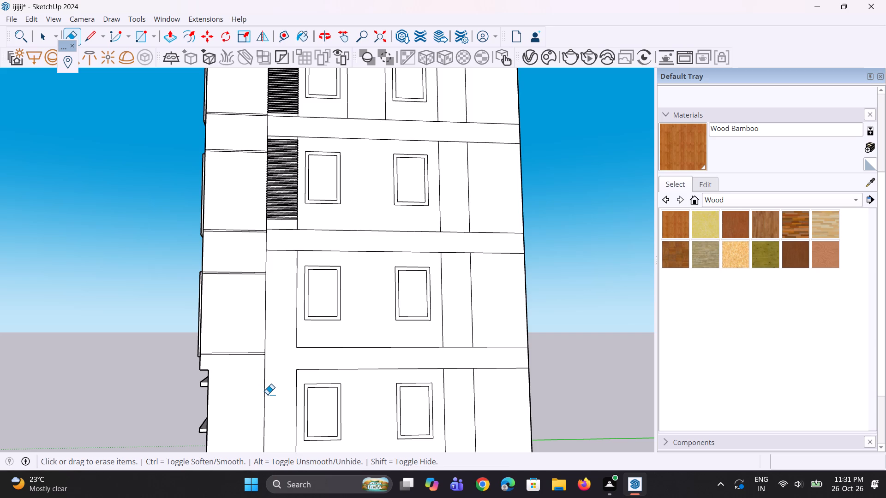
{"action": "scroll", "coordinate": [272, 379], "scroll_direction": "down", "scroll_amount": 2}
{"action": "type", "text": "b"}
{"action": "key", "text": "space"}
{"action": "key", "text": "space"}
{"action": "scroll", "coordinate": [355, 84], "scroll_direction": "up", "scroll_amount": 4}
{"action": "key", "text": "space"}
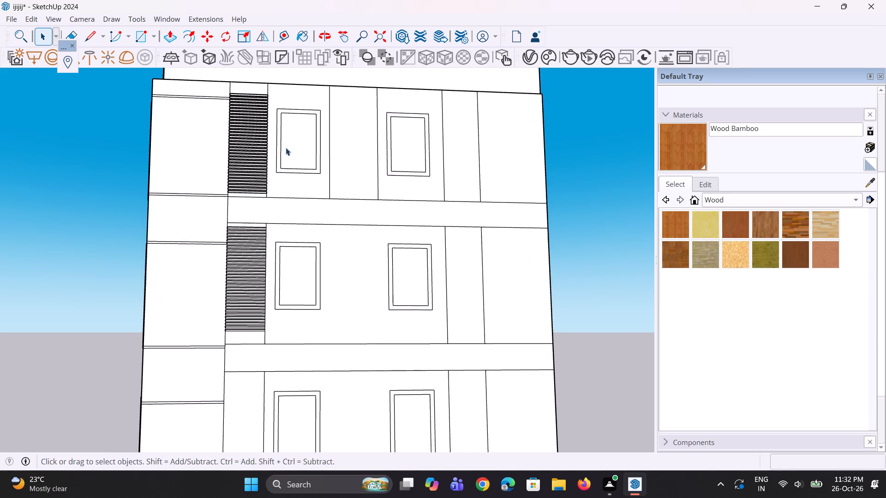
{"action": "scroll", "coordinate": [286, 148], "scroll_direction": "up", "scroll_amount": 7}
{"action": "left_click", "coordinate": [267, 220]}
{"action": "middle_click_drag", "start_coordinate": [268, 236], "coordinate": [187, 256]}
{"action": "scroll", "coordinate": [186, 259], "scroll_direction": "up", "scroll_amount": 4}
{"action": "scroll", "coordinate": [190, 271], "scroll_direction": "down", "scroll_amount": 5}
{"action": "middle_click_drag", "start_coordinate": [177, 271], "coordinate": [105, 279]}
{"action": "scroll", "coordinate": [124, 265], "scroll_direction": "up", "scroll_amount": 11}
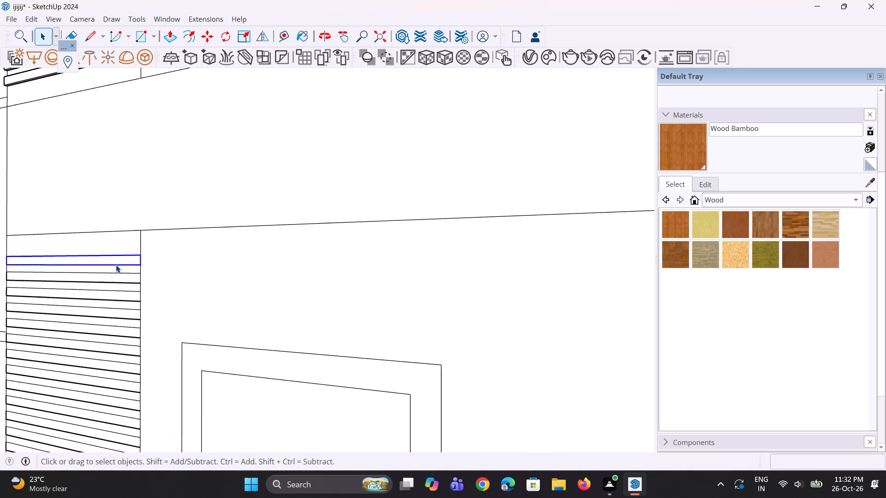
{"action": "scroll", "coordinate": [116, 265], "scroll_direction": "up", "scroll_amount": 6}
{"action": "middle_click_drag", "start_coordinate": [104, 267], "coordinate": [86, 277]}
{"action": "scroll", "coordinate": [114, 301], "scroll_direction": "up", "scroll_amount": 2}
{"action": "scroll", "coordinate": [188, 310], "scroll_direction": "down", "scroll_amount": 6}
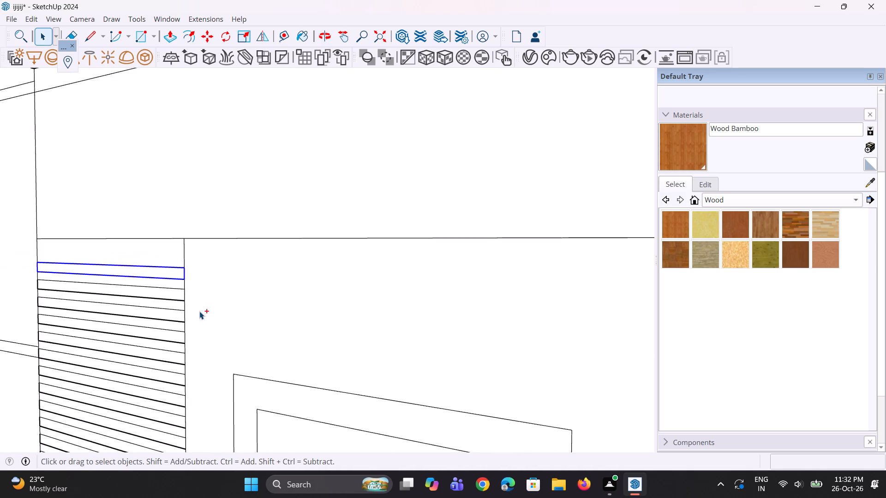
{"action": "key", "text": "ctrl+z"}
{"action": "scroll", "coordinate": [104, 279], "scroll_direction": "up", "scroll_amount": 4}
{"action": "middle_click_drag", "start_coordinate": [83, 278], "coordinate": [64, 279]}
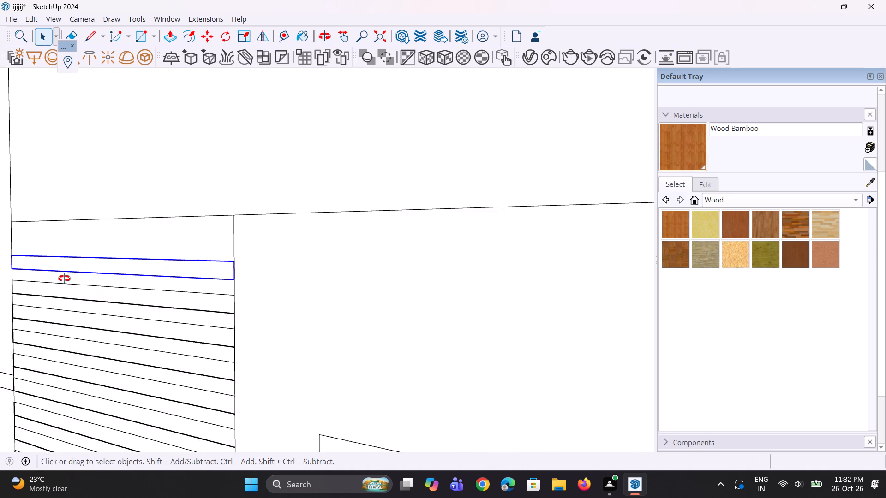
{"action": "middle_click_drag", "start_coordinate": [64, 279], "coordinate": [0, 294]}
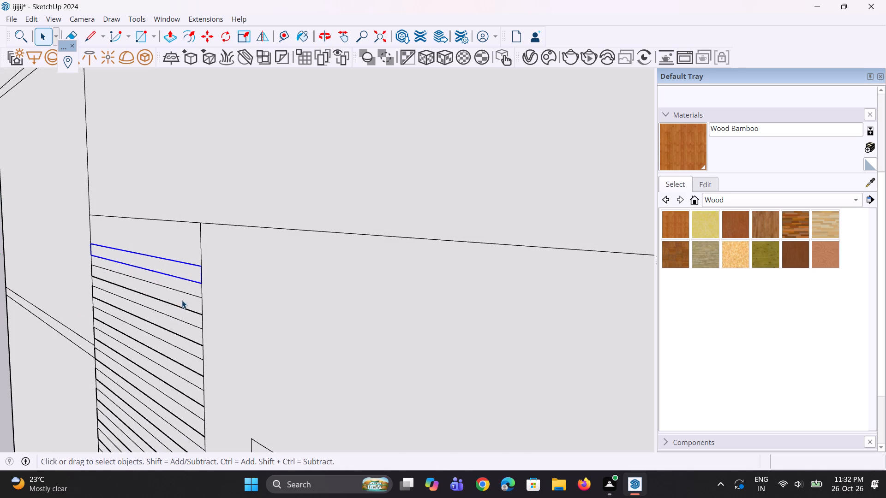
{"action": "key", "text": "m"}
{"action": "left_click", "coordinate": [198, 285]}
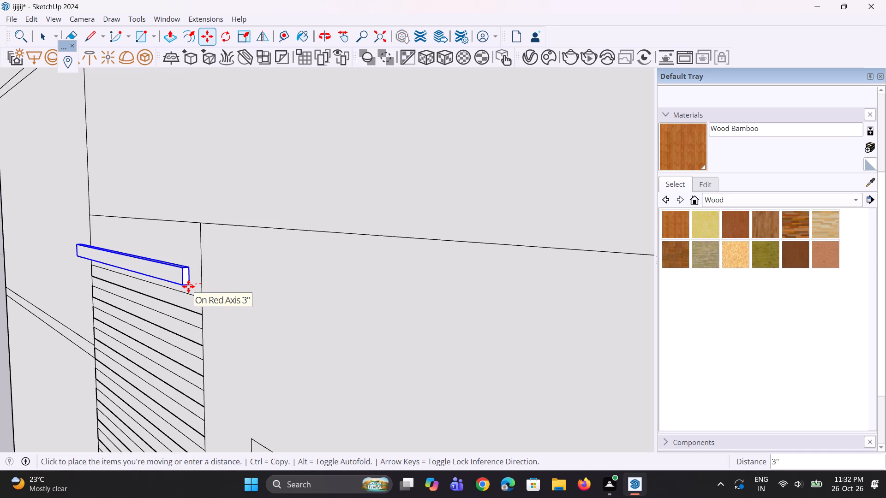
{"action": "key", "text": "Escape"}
Undo the last strip edits on the second floor from the top, removing the copied set from its first panel.
{"action": "key", "text": "ctrl+z"}
{"action": "key", "text": "ctrl+z"}
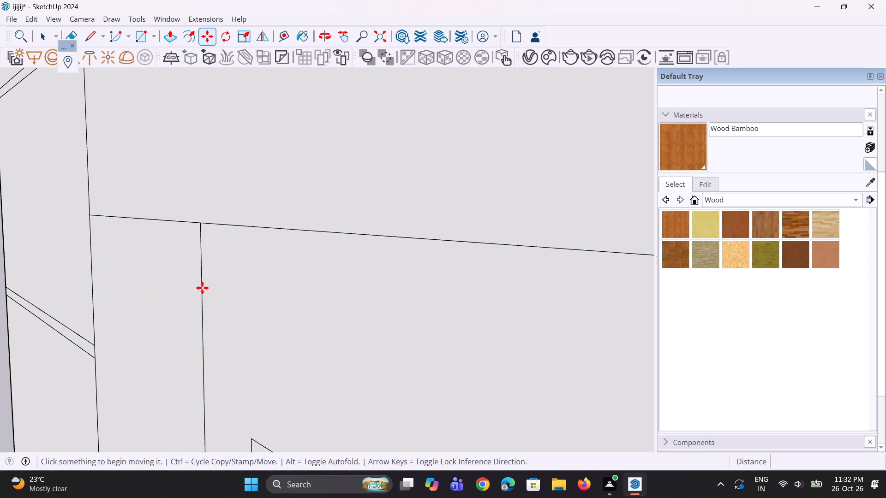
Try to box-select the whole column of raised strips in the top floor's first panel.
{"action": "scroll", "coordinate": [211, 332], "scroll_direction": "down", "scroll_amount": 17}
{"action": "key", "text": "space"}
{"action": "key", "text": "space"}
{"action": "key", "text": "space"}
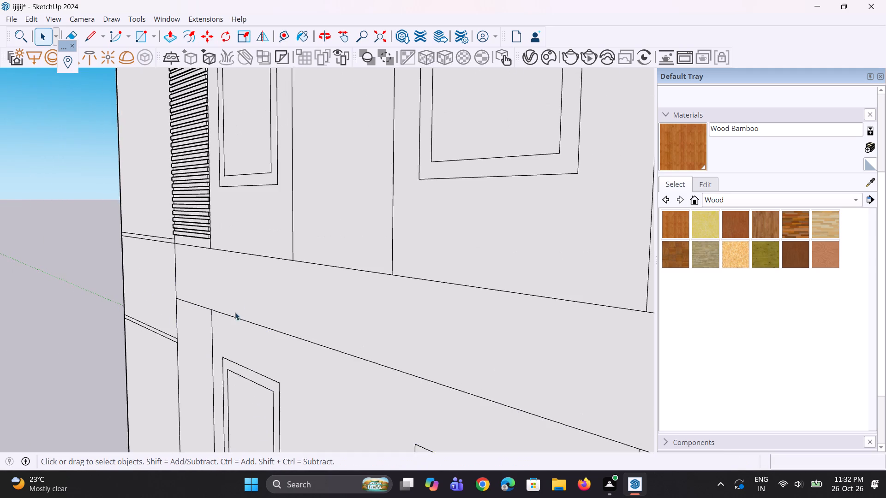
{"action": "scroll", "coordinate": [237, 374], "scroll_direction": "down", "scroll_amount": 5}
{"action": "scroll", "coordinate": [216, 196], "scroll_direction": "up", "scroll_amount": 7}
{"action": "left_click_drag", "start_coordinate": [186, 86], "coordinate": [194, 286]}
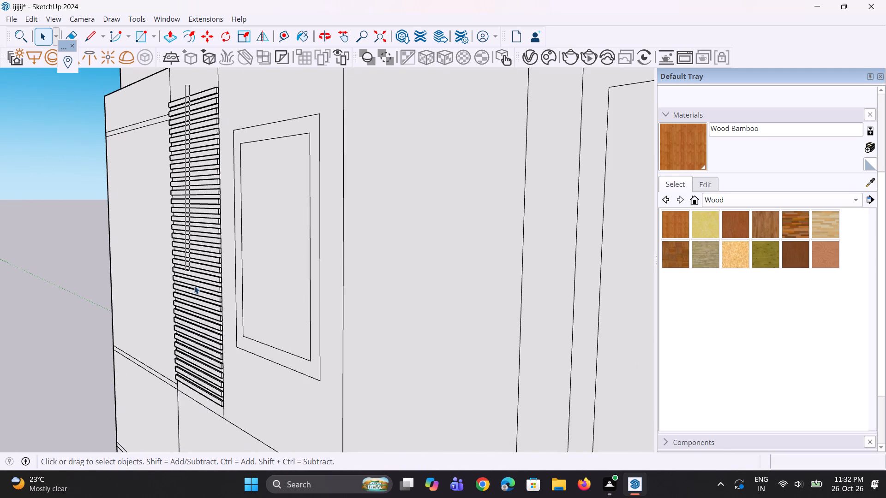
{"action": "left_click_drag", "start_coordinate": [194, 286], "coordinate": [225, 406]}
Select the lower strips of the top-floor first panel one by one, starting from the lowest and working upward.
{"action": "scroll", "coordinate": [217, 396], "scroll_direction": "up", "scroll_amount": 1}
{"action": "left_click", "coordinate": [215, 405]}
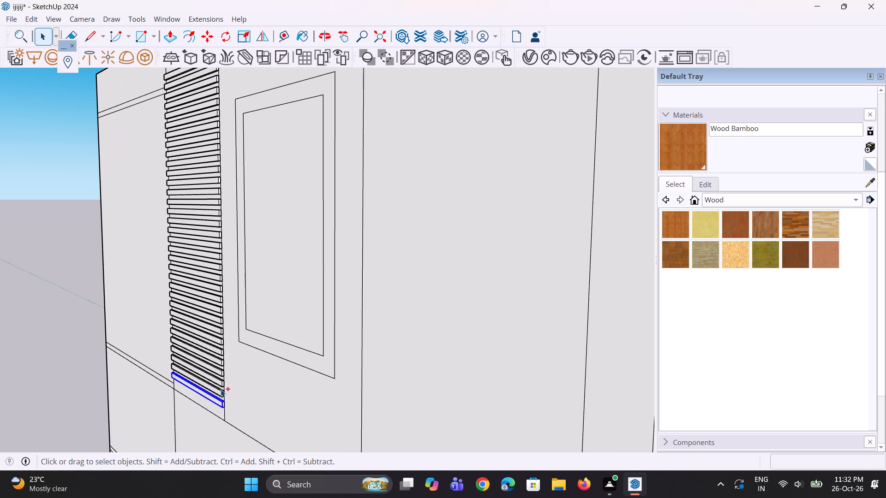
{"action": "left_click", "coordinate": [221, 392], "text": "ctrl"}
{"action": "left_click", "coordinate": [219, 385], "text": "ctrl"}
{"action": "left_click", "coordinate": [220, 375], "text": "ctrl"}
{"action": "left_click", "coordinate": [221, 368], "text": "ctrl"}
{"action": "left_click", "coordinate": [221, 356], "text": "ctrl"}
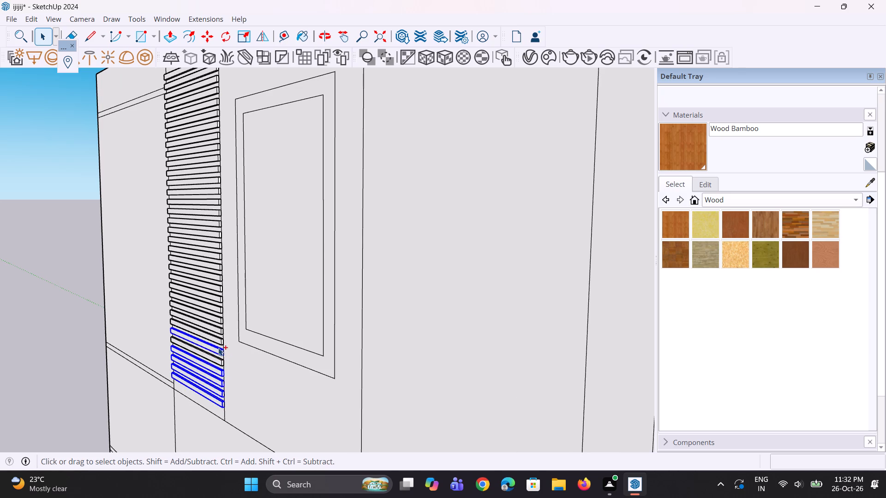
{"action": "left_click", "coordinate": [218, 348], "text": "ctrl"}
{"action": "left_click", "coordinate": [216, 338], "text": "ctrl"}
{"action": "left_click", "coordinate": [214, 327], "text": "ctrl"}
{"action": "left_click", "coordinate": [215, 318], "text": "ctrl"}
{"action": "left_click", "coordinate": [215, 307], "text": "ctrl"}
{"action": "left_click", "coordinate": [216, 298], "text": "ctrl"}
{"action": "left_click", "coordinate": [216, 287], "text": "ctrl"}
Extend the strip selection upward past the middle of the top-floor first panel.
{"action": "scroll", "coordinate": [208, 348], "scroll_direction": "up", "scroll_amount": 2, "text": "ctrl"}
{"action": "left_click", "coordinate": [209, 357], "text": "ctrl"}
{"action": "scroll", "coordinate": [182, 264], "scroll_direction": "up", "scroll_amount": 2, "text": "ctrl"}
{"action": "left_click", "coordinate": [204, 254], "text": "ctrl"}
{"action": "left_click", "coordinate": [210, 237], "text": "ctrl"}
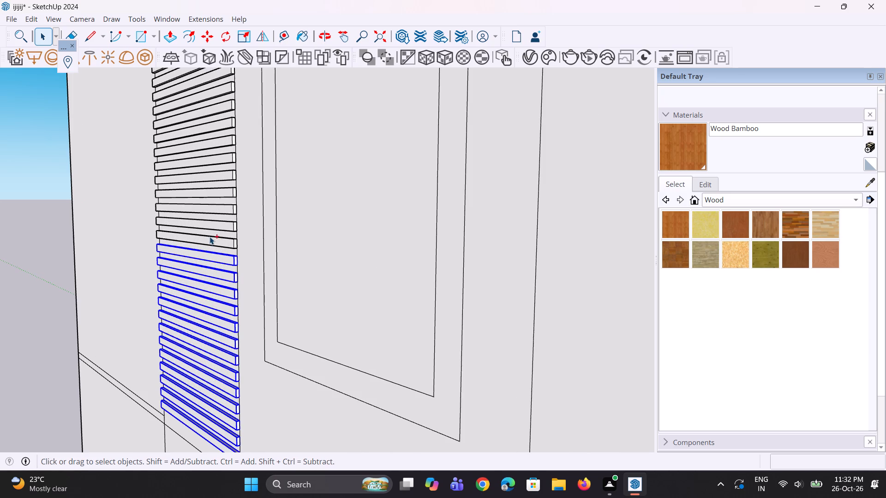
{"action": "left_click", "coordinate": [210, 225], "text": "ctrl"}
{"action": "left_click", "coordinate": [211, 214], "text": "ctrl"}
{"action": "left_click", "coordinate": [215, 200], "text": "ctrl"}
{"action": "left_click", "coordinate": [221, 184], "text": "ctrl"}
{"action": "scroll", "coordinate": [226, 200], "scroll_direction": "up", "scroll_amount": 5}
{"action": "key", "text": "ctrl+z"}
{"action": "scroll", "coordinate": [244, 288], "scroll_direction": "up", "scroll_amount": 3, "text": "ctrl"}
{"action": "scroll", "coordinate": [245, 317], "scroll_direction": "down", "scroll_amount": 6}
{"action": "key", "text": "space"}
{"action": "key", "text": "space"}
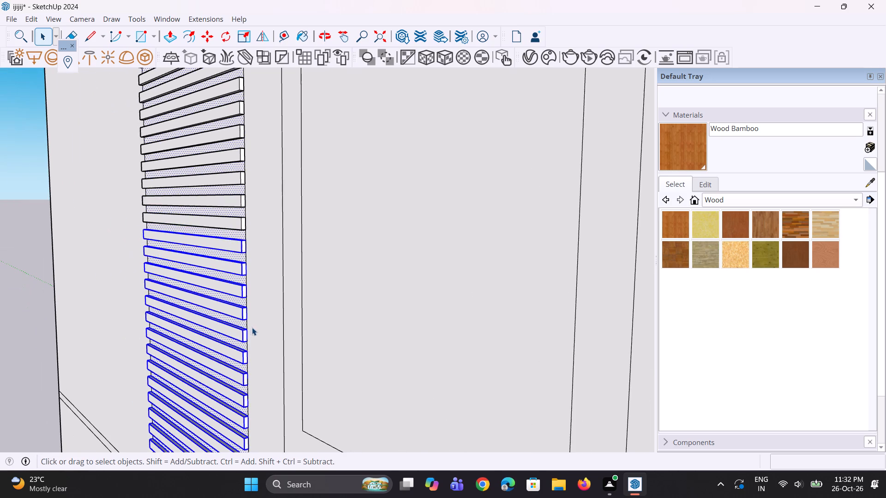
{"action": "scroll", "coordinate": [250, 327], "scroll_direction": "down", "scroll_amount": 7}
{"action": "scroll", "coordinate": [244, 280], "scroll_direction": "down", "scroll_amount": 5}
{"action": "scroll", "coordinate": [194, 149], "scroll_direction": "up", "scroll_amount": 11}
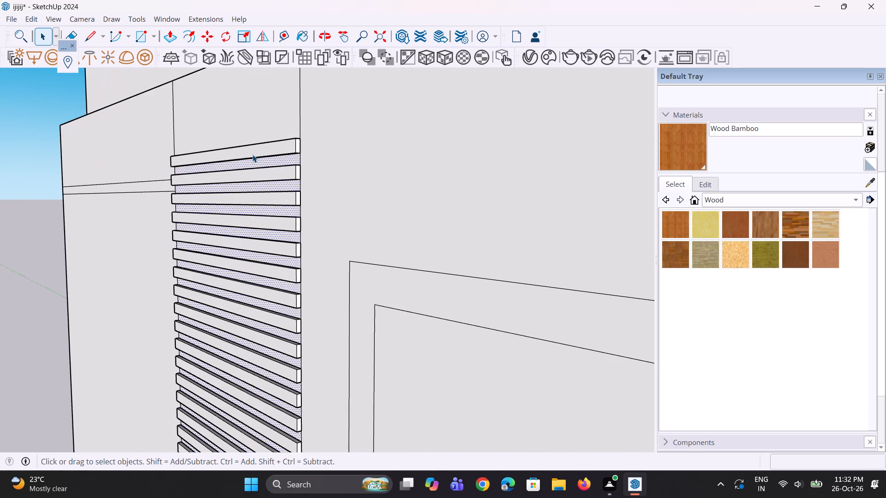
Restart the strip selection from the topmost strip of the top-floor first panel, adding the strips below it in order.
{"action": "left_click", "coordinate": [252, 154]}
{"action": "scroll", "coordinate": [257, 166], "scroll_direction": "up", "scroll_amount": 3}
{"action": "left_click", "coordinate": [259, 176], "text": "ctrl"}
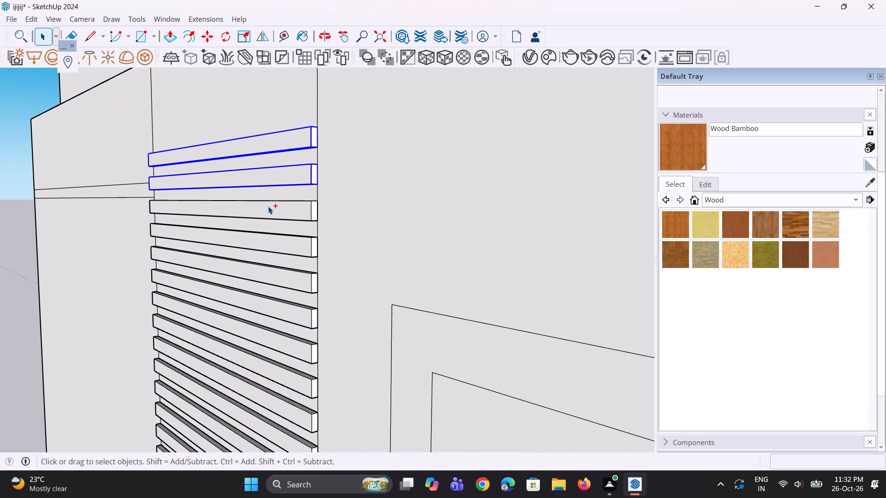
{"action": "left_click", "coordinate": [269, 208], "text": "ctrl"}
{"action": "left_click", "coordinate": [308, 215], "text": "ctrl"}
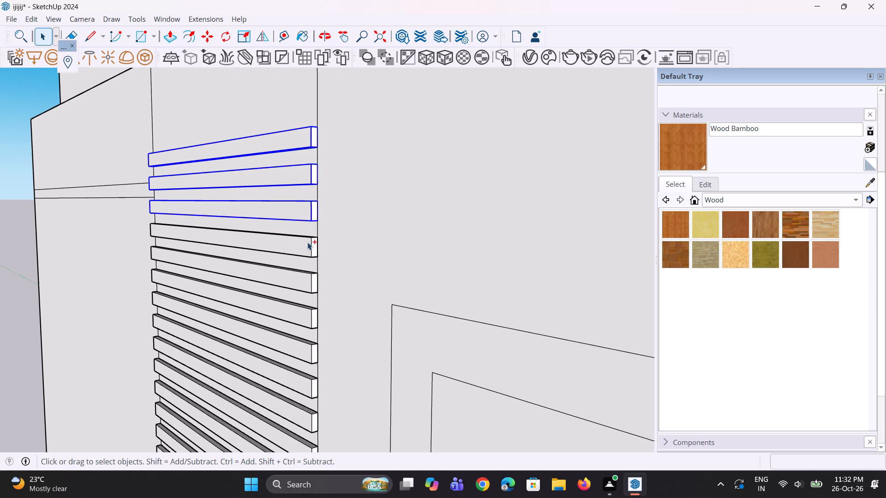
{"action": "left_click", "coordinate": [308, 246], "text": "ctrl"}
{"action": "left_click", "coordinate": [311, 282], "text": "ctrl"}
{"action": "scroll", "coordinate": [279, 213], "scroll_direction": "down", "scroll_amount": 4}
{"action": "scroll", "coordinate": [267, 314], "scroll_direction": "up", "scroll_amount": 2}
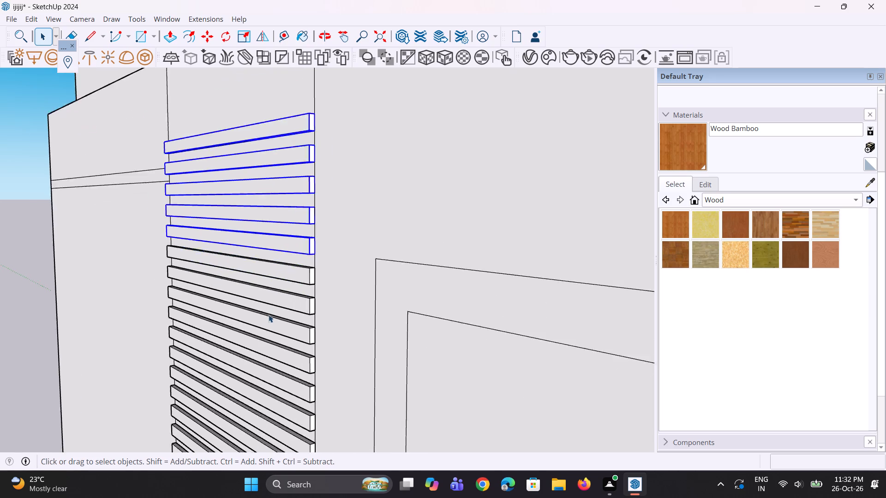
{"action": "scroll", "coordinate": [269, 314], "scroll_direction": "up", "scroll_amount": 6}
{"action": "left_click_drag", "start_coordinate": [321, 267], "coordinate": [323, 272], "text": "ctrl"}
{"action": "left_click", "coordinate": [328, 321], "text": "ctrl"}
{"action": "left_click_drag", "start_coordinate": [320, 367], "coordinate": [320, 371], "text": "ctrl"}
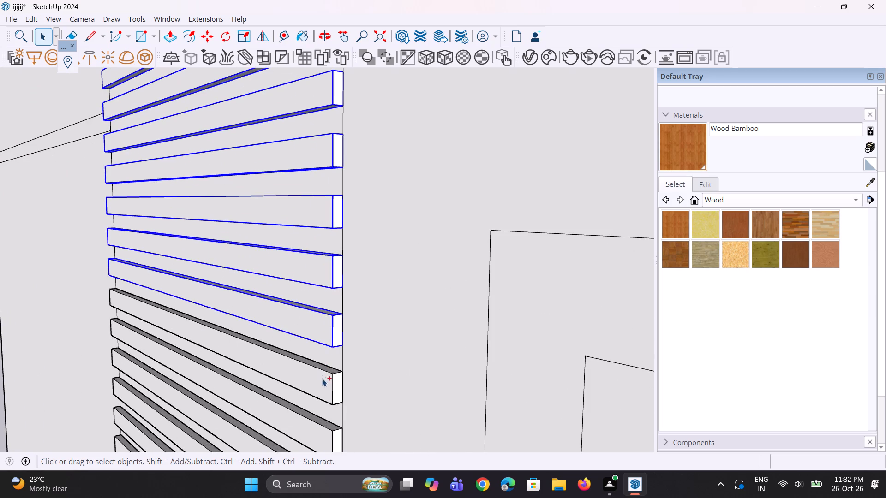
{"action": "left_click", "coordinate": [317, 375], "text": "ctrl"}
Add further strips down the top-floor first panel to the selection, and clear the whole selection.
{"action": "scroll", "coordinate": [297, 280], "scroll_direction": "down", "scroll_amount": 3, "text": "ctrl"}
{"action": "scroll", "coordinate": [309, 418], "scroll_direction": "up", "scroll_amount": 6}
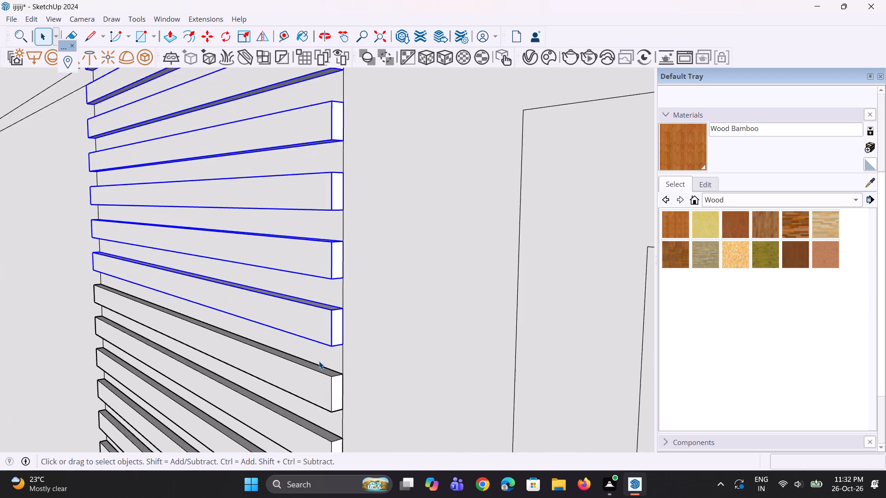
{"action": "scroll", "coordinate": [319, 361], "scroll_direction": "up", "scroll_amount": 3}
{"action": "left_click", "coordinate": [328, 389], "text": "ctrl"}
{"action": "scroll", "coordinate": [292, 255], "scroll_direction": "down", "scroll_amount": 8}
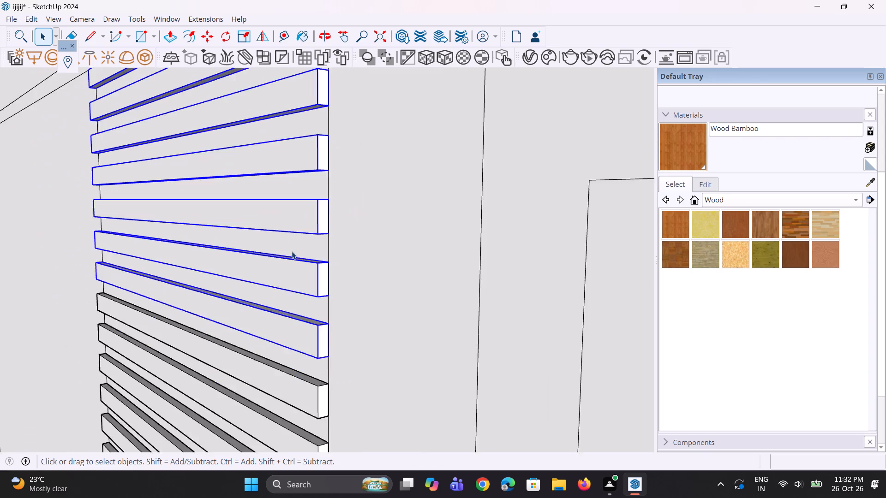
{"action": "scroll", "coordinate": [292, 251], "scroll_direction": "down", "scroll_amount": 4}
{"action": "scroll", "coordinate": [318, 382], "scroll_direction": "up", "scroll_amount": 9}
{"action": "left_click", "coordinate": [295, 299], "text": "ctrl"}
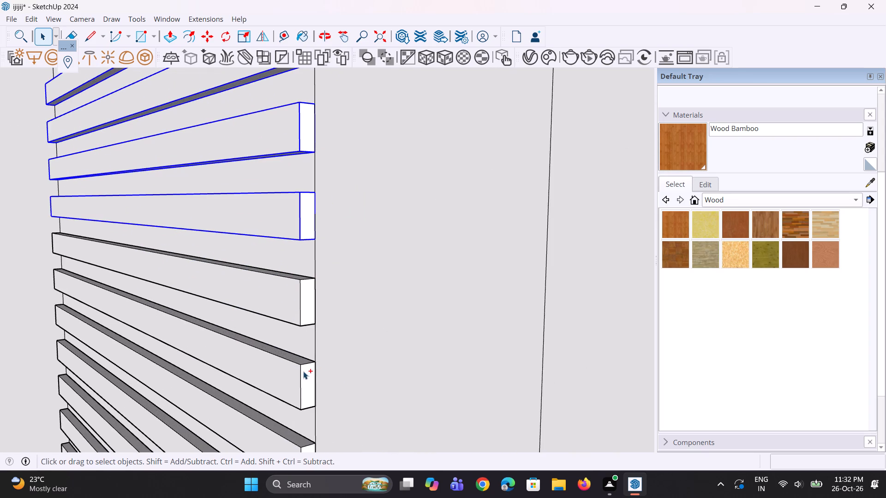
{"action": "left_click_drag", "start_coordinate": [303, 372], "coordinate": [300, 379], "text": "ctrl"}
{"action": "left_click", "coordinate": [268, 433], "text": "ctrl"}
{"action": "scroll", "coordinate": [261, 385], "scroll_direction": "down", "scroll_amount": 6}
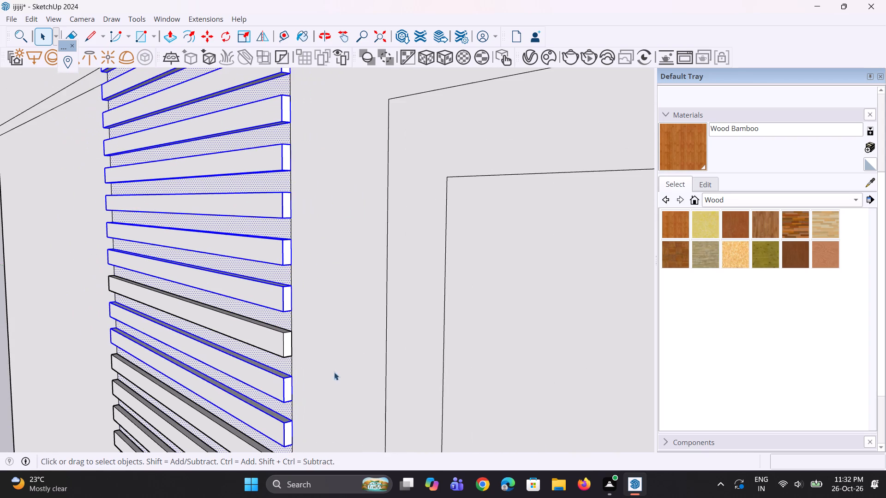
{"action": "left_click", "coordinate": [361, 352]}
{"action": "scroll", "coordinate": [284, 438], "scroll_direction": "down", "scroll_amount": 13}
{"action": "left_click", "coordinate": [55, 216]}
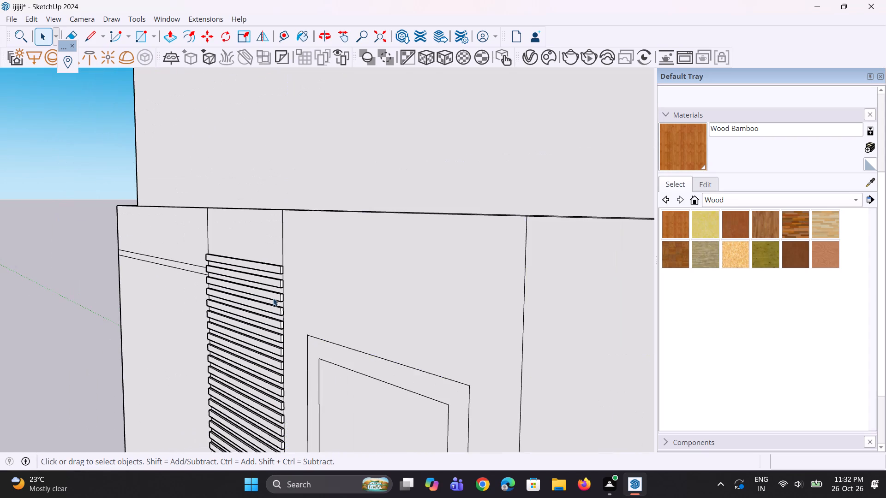
Select the seven uppermost raised strips of the top-floor first panel, beginning with the topmost.
{"action": "scroll", "coordinate": [326, 307], "scroll_direction": "up", "scroll_amount": 11}
{"action": "left_click", "coordinate": [247, 264]}
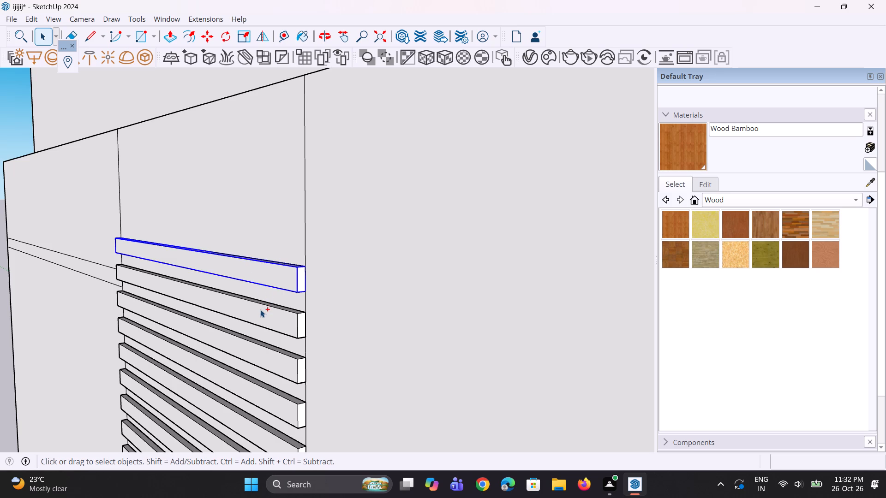
{"action": "left_click", "coordinate": [260, 309], "text": "ctrl"}
{"action": "scroll", "coordinate": [250, 250], "scroll_direction": "down", "scroll_amount": 5}
{"action": "scroll", "coordinate": [266, 332], "scroll_direction": "up", "scroll_amount": 8}
{"action": "left_click", "coordinate": [269, 312], "text": "ctrl"}
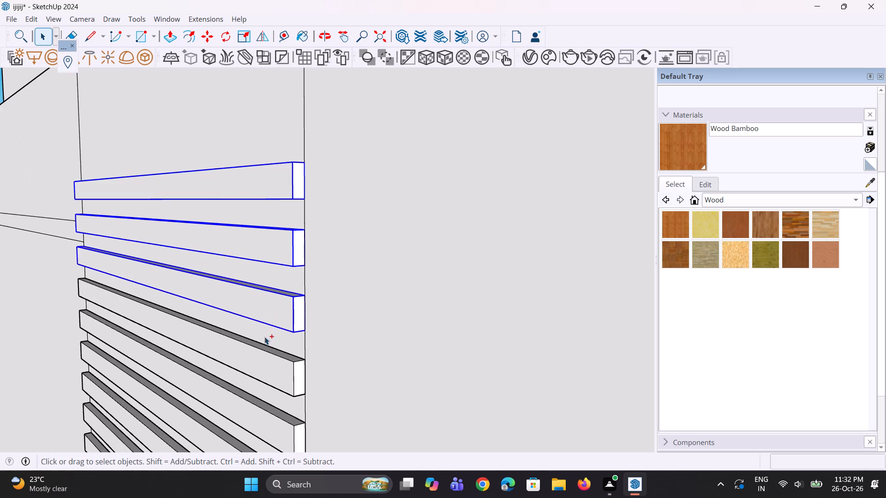
{"action": "left_click", "coordinate": [255, 362], "text": "ctrl"}
{"action": "scroll", "coordinate": [210, 195], "scroll_direction": "down", "scroll_amount": 10}
{"action": "scroll", "coordinate": [224, 264], "scroll_direction": "up", "scroll_amount": 7}
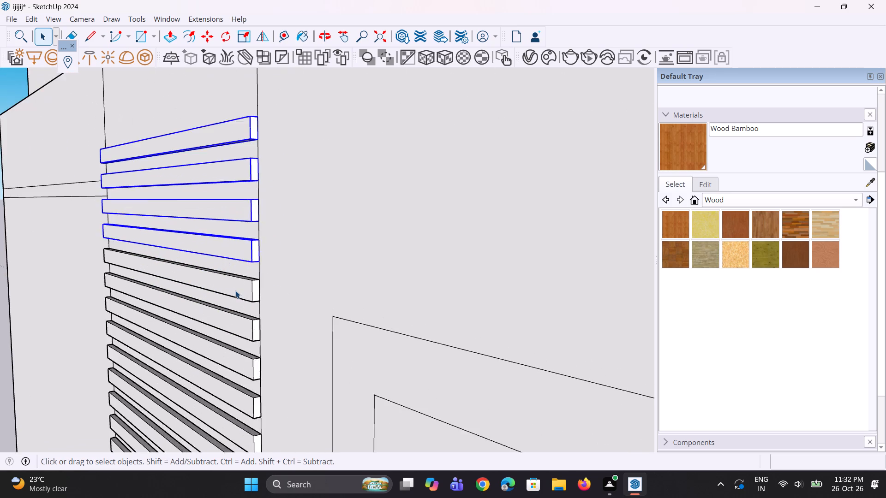
{"action": "scroll", "coordinate": [235, 290], "scroll_direction": "up", "scroll_amount": 2}
{"action": "left_click", "coordinate": [243, 290], "text": "ctrl"}
{"action": "left_click", "coordinate": [241, 334], "text": "ctrl"}
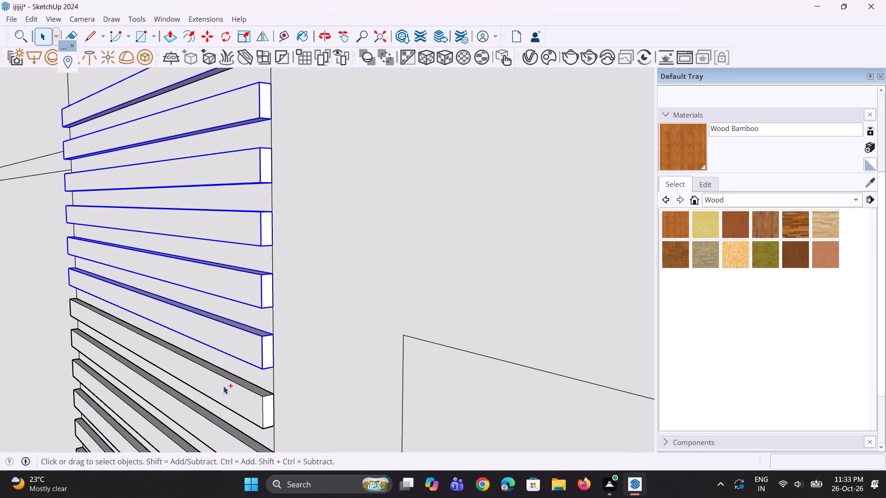
{"action": "left_click", "coordinate": [223, 386], "text": "ctrl"}
Add the next six raised strips down the top-floor first panel to the strip selection.
{"action": "scroll", "coordinate": [174, 233], "scroll_direction": "down", "scroll_amount": 11}
{"action": "scroll", "coordinate": [188, 315], "scroll_direction": "up", "scroll_amount": 10}
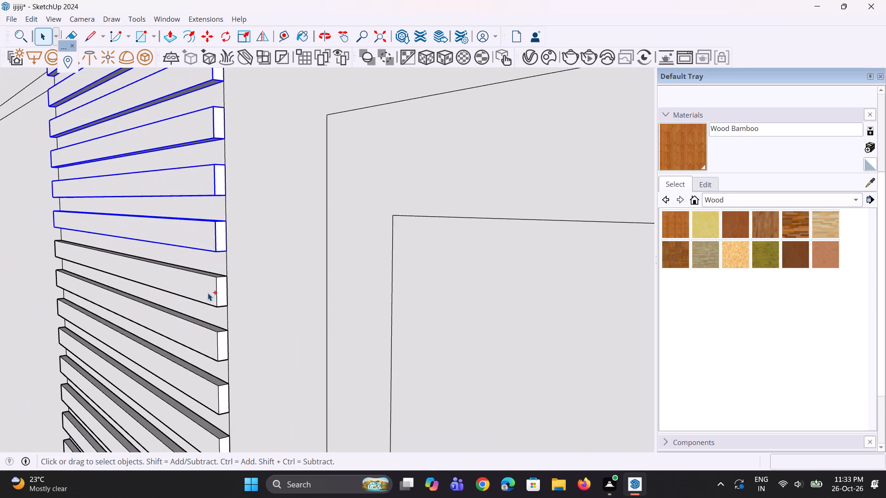
{"action": "left_click", "coordinate": [208, 293], "text": "ctrl"}
{"action": "left_click", "coordinate": [200, 341], "text": "ctrl"}
{"action": "scroll", "coordinate": [215, 230], "scroll_direction": "down", "scroll_amount": 5}
{"action": "scroll", "coordinate": [218, 338], "scroll_direction": "up", "scroll_amount": 4}
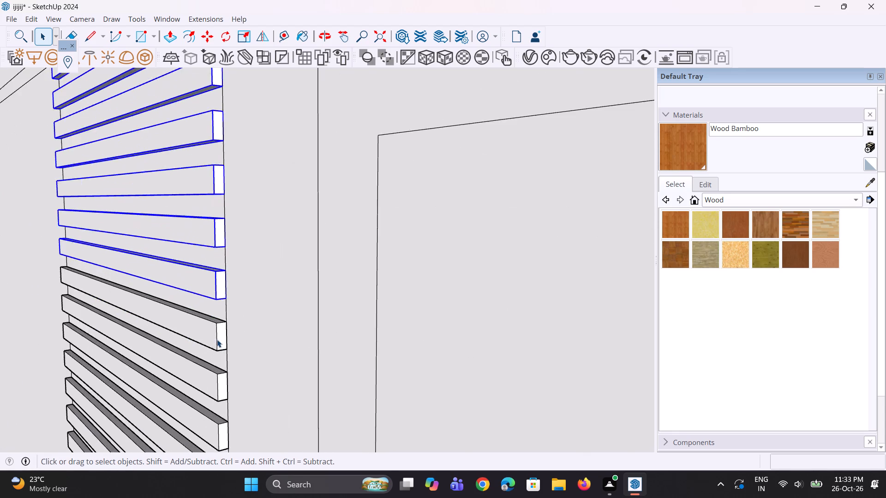
{"action": "scroll", "coordinate": [217, 339], "scroll_direction": "up", "scroll_amount": 3}
{"action": "left_click", "coordinate": [211, 335], "text": "ctrl"}
{"action": "left_click", "coordinate": [200, 384], "text": "ctrl"}
{"action": "scroll", "coordinate": [230, 244], "scroll_direction": "down", "scroll_amount": 7}
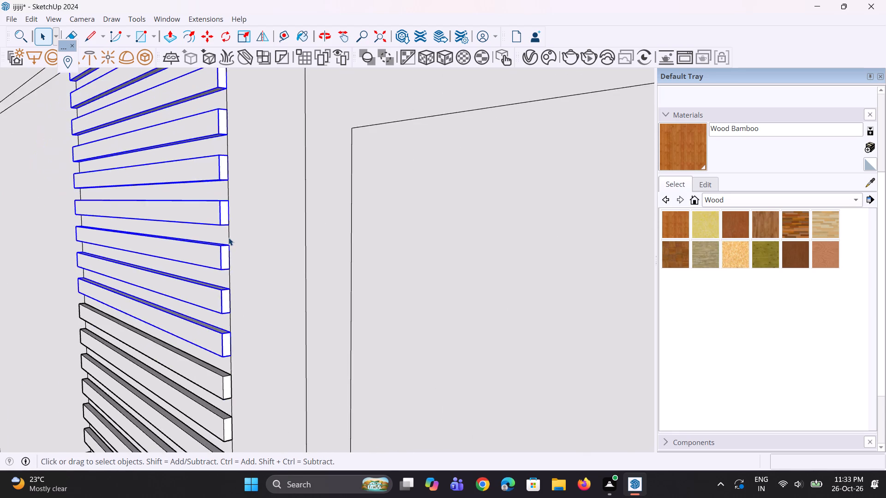
{"action": "scroll", "coordinate": [228, 237], "scroll_direction": "down", "scroll_amount": 3}
{"action": "scroll", "coordinate": [201, 337], "scroll_direction": "up", "scroll_amount": 6}
{"action": "left_click", "coordinate": [225, 322], "text": "ctrl"}
{"action": "left_click", "coordinate": [223, 367], "text": "ctrl"}
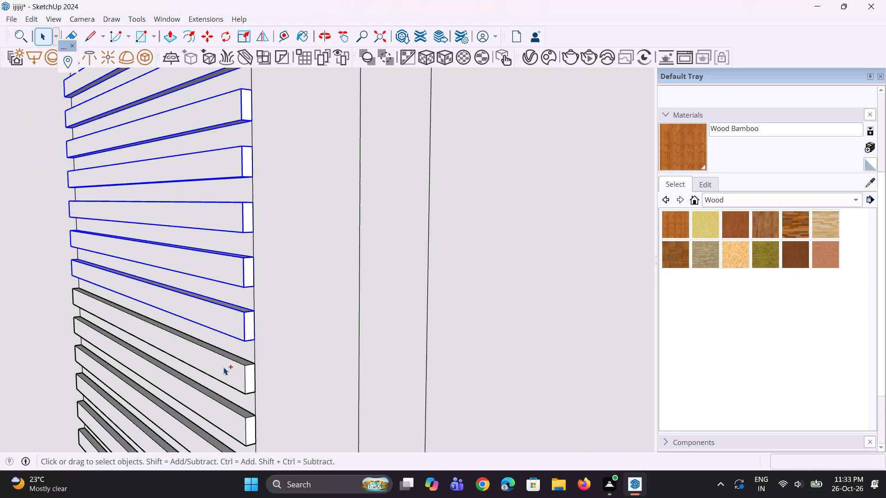
Extend the strip selection down through the middle of the top-floor first panel by nine more strips.
{"action": "scroll", "coordinate": [225, 296], "scroll_direction": "down", "scroll_amount": 11}
{"action": "scroll", "coordinate": [226, 352], "scroll_direction": "up", "scroll_amount": 8}
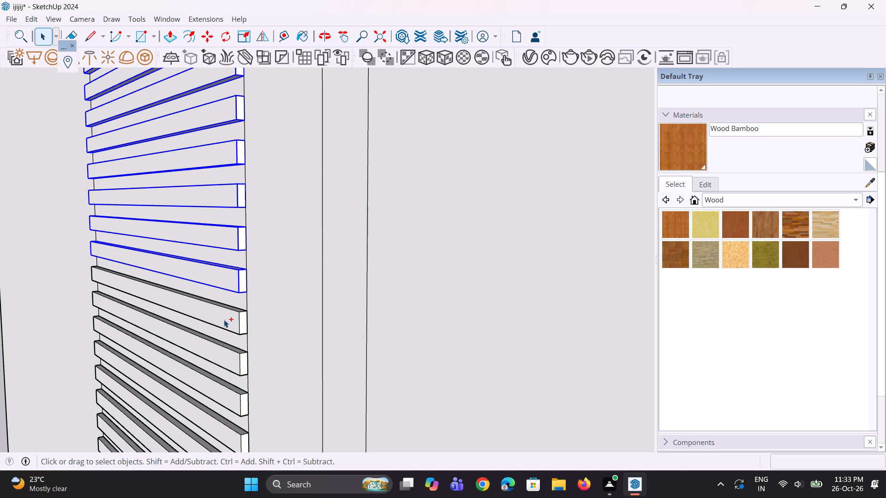
{"action": "left_click", "coordinate": [224, 319], "text": "ctrl"}
{"action": "left_click", "coordinate": [225, 358], "text": "ctrl"}
{"action": "left_click", "coordinate": [224, 361], "text": "ctrl"}
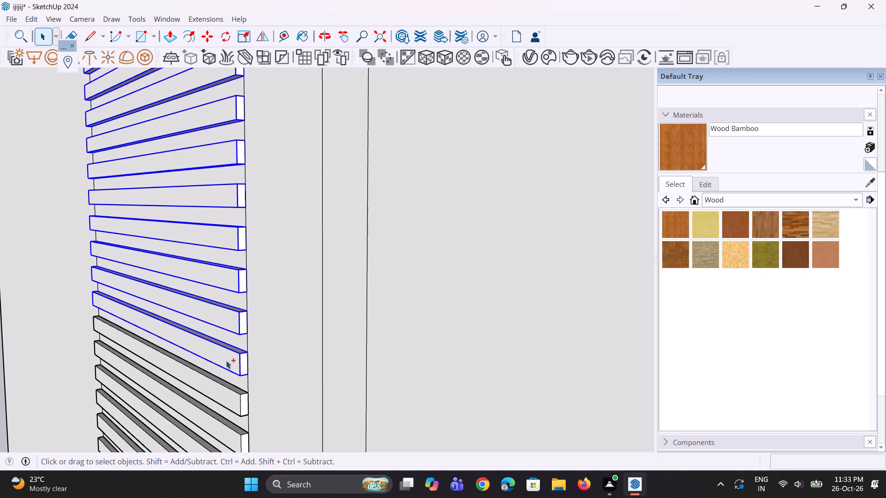
{"action": "left_click", "coordinate": [228, 391], "text": "ctrl"}
{"action": "scroll", "coordinate": [221, 290], "scroll_direction": "down", "scroll_amount": 6}
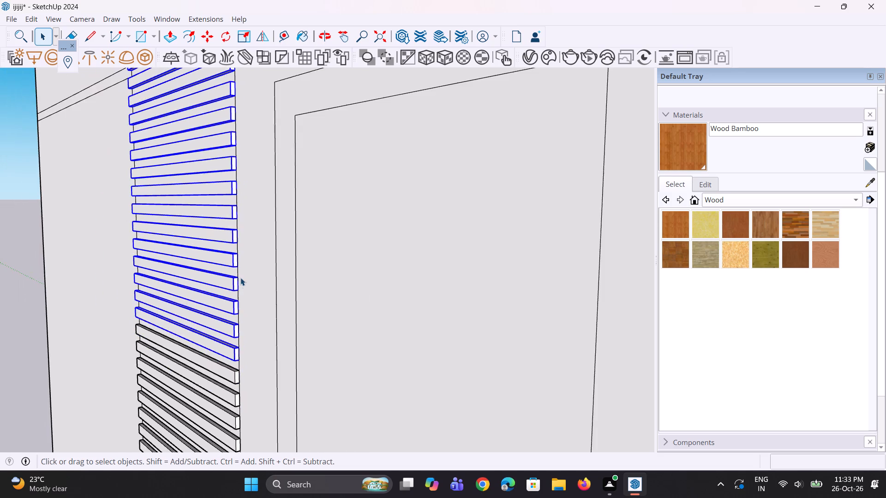
{"action": "scroll", "coordinate": [240, 278], "scroll_direction": "down", "scroll_amount": 12}
{"action": "scroll", "coordinate": [218, 375], "scroll_direction": "up", "scroll_amount": 14}
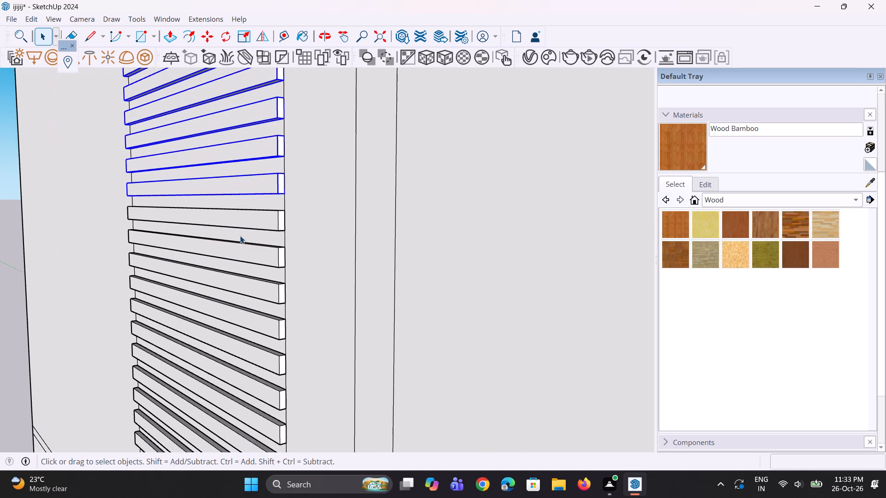
{"action": "left_click", "coordinate": [247, 221], "text": "ctrl"}
{"action": "left_click", "coordinate": [243, 248], "text": "ctrl"}
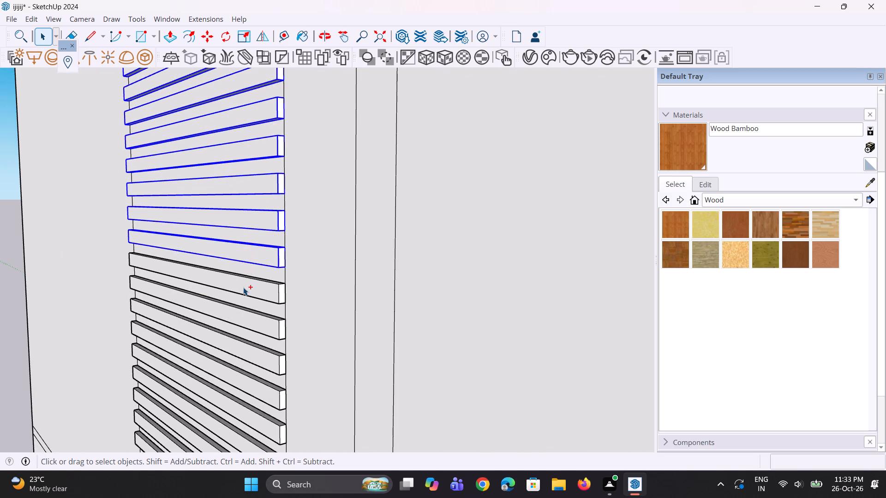
{"action": "left_click", "coordinate": [245, 287], "text": "ctrl"}
{"action": "left_click", "coordinate": [245, 324], "text": "ctrl"}
{"action": "left_click", "coordinate": [243, 348], "text": "ctrl"}
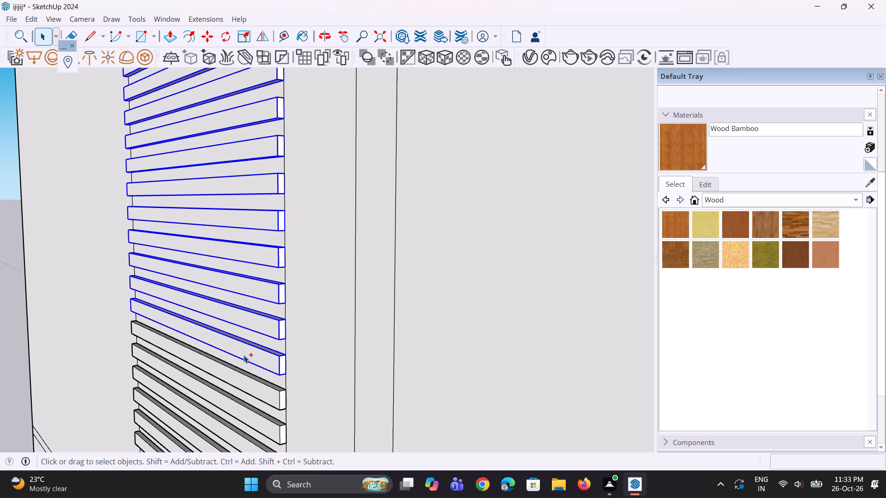
{"action": "left_click", "coordinate": [246, 381], "text": "ctrl"}
Add nine further strips to the selection, working down toward the bottom of the top-floor first panel.
{"action": "scroll", "coordinate": [216, 196], "scroll_direction": "down", "scroll_amount": 5}
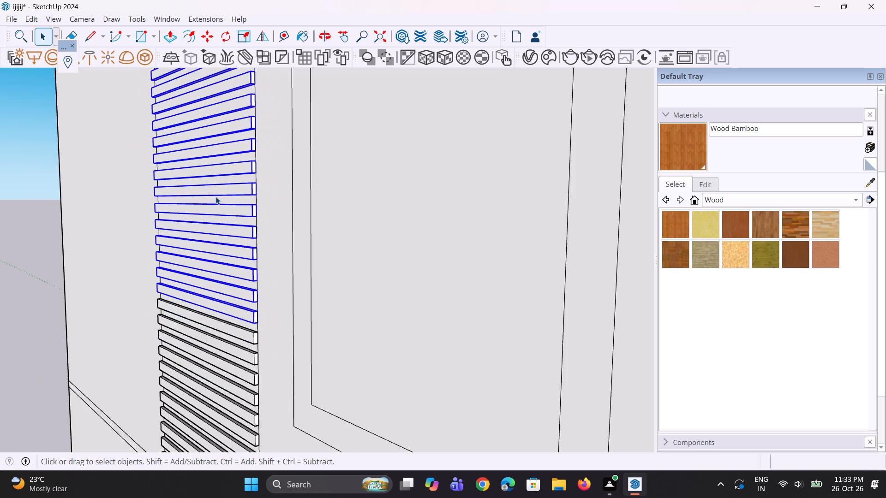
{"action": "scroll", "coordinate": [216, 196], "scroll_direction": "down", "scroll_amount": 6}
{"action": "scroll", "coordinate": [236, 299], "scroll_direction": "up", "scroll_amount": 14}
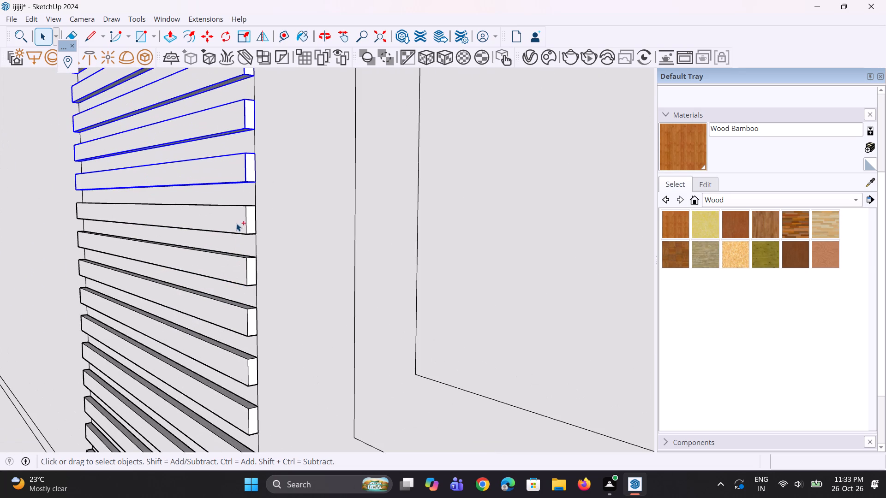
{"action": "left_click", "coordinate": [236, 223], "text": "ctrl"}
{"action": "left_click", "coordinate": [224, 262], "text": "ctrl"}
{"action": "left_click", "coordinate": [227, 311], "text": "ctrl"}
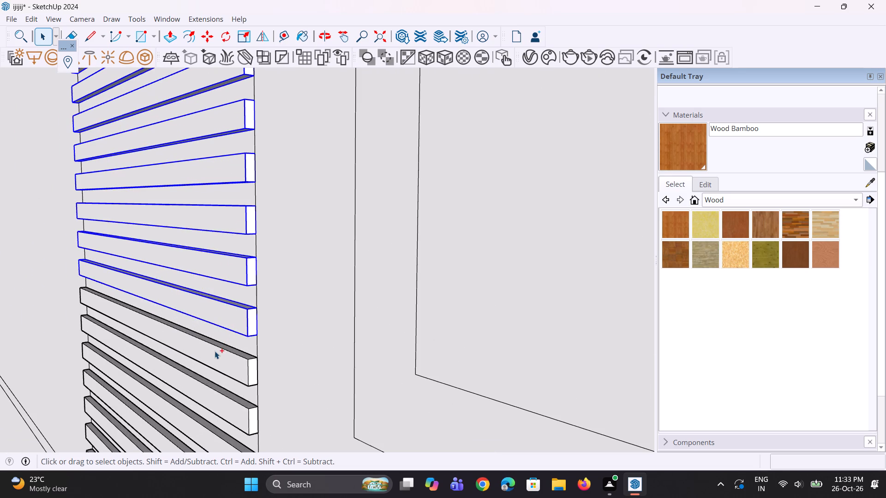
{"action": "left_click", "coordinate": [215, 351], "text": "ctrl"}
{"action": "left_click", "coordinate": [203, 391], "text": "ctrl"}
{"action": "scroll", "coordinate": [217, 245], "scroll_direction": "down", "scroll_amount": 2}
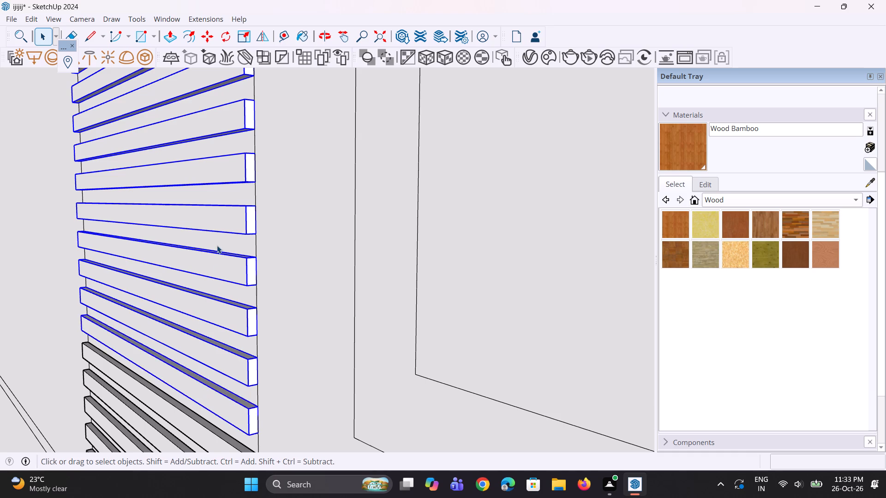
{"action": "scroll", "coordinate": [217, 245], "scroll_direction": "down", "scroll_amount": 12}
{"action": "scroll", "coordinate": [205, 302], "scroll_direction": "up", "scroll_amount": 12}
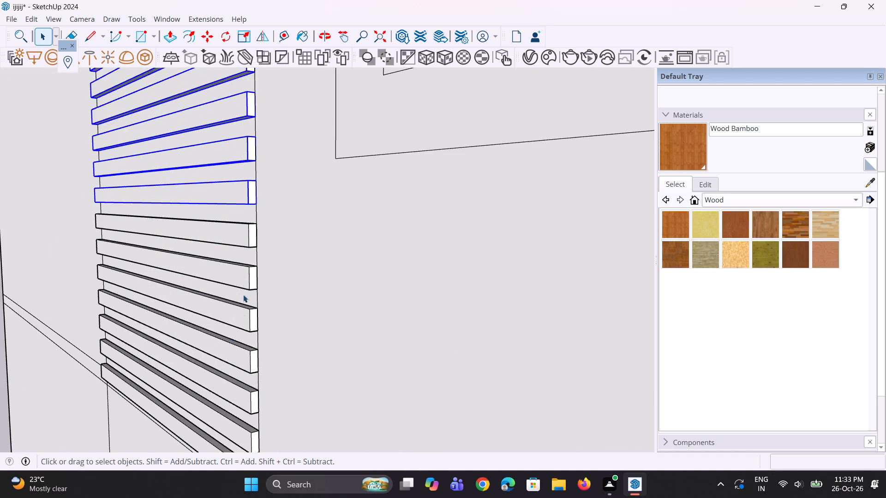
{"action": "scroll", "coordinate": [243, 295], "scroll_direction": "up", "scroll_amount": 2}
{"action": "left_click", "coordinate": [233, 225], "text": "ctrl"}
{"action": "left_click", "coordinate": [230, 272], "text": "ctrl"}
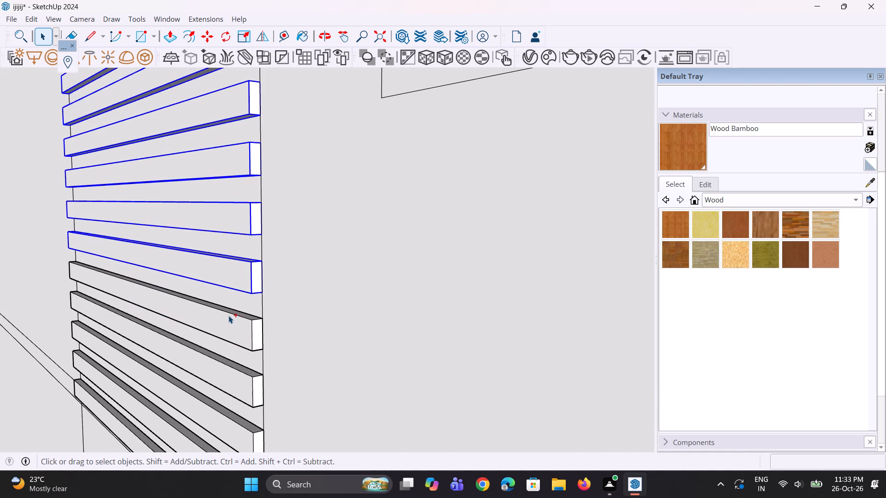
{"action": "left_click", "coordinate": [228, 319], "text": "ctrl"}
{"action": "left_click", "coordinate": [230, 373], "text": "ctrl"}
Add the remaining lowest strips of the top-floor first panel to the selection and make all selected strips one group.
{"action": "scroll", "coordinate": [216, 207], "scroll_direction": "down", "scroll_amount": 6}
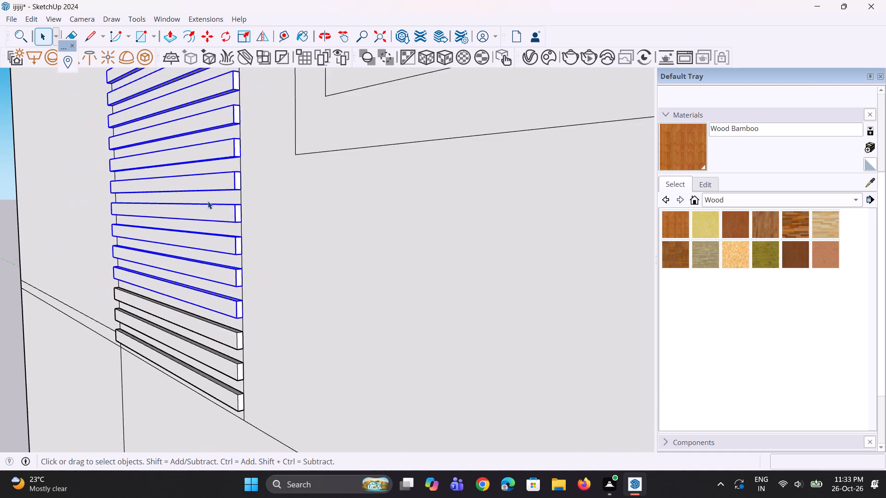
{"action": "scroll", "coordinate": [207, 201], "scroll_direction": "down", "scroll_amount": 4}
{"action": "scroll", "coordinate": [208, 288], "scroll_direction": "up", "scroll_amount": 8}
{"action": "left_click", "coordinate": [218, 296], "text": "ctrl"}
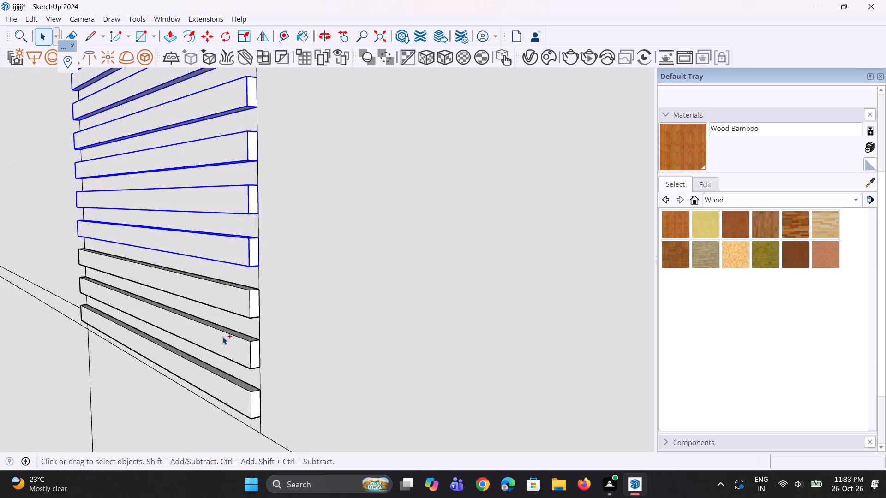
{"action": "left_click", "coordinate": [230, 305], "text": "ctrl"}
{"action": "left_click", "coordinate": [230, 347], "text": "ctrl"}
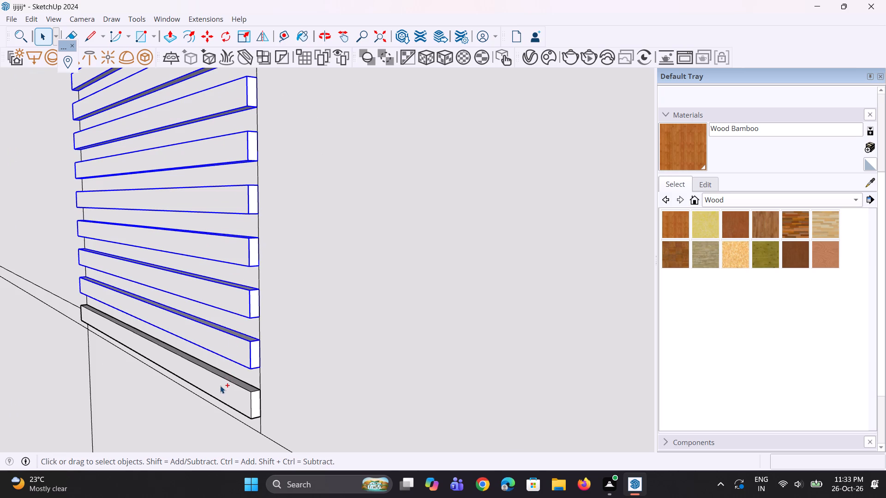
{"action": "left_click", "coordinate": [220, 387], "text": "ctrl"}
{"action": "right_click", "coordinate": [224, 353]}
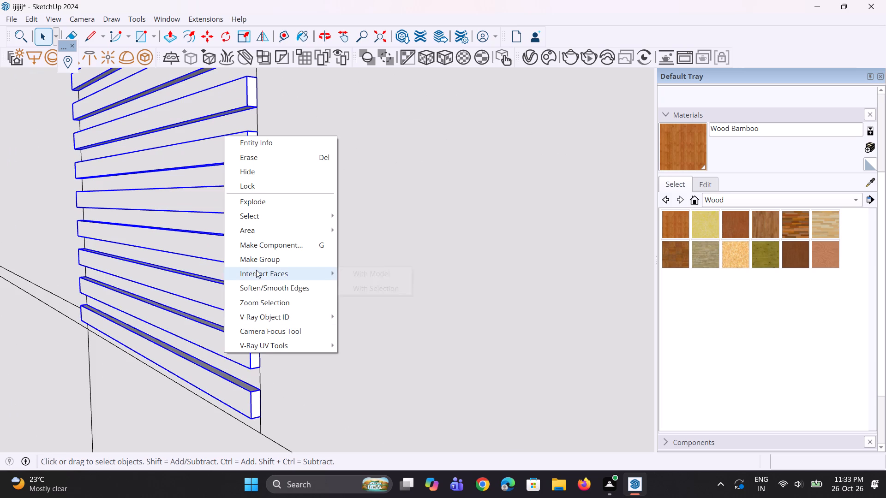
{"action": "left_click", "coordinate": [259, 263]}
Copy the strip group about 18' 3 15/16" straight down along the panel edge onto the floor below.
{"action": "scroll", "coordinate": [252, 327], "scroll_direction": "down", "scroll_amount": 18}
{"action": "scroll", "coordinate": [242, 361], "scroll_direction": "down", "scroll_amount": 9}
{"action": "scroll", "coordinate": [271, 252], "scroll_direction": "up", "scroll_amount": 6}
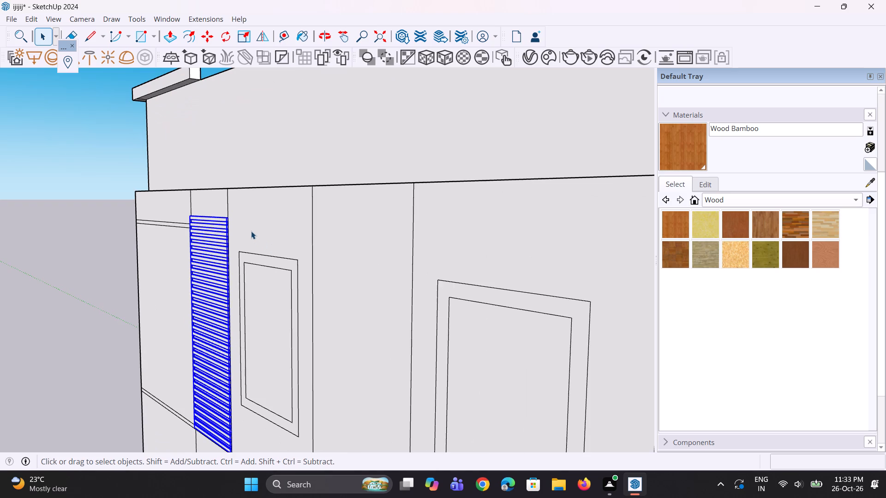
{"action": "key", "text": "m"}
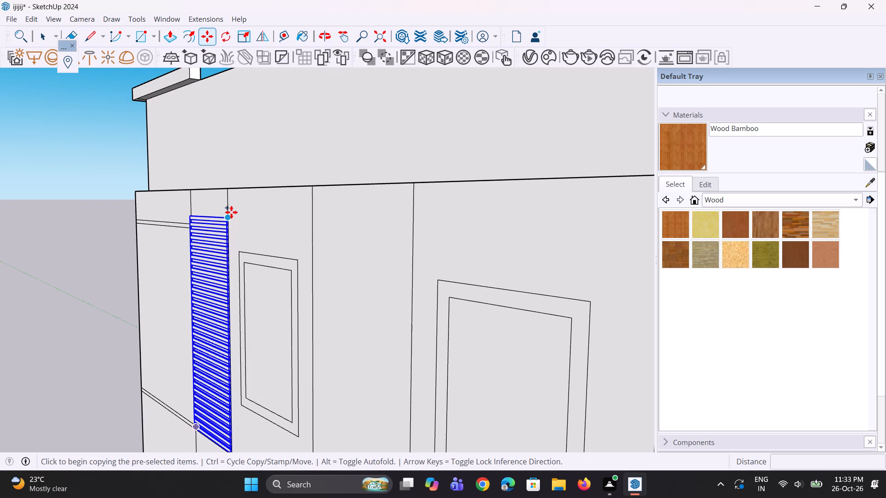
{"action": "left_click", "coordinate": [231, 212]}
{"action": "scroll", "coordinate": [226, 241], "scroll_direction": "down", "scroll_amount": 9}
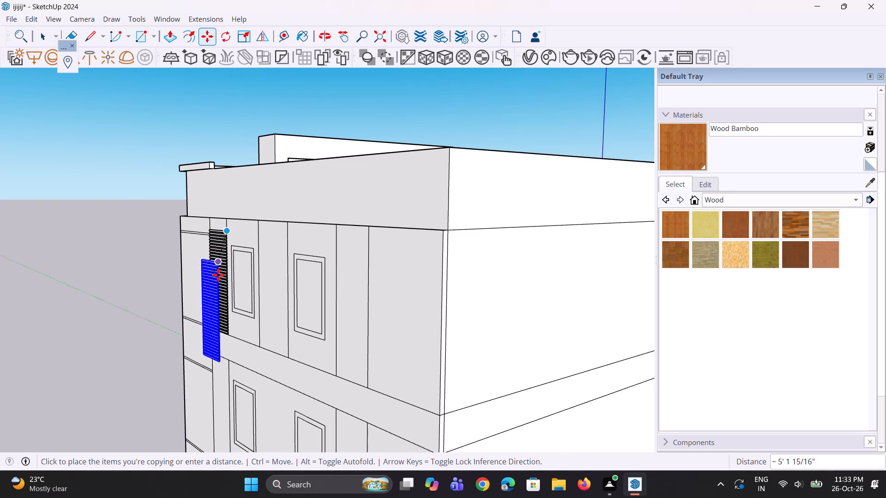
{"action": "scroll", "coordinate": [228, 372], "scroll_direction": "up", "scroll_amount": 4}
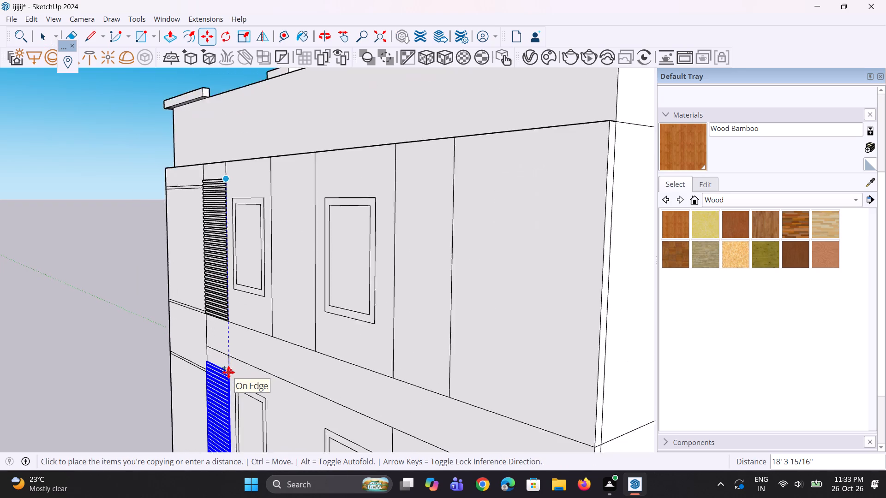
{"action": "scroll", "coordinate": [228, 372], "scroll_direction": "up", "scroll_amount": 6}
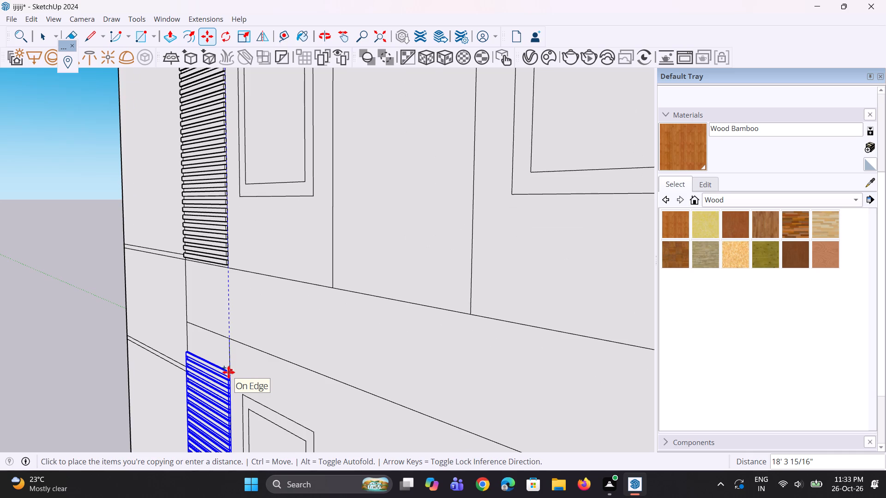
{"action": "left_click", "coordinate": [228, 372]}
Examine how the copied strip group sits against the wall and panel edges on the floor below the top.
{"action": "middle_click_drag", "start_coordinate": [268, 369], "coordinate": [348, 302]}
{"action": "scroll", "coordinate": [354, 270], "scroll_direction": "down", "scroll_amount": 5}
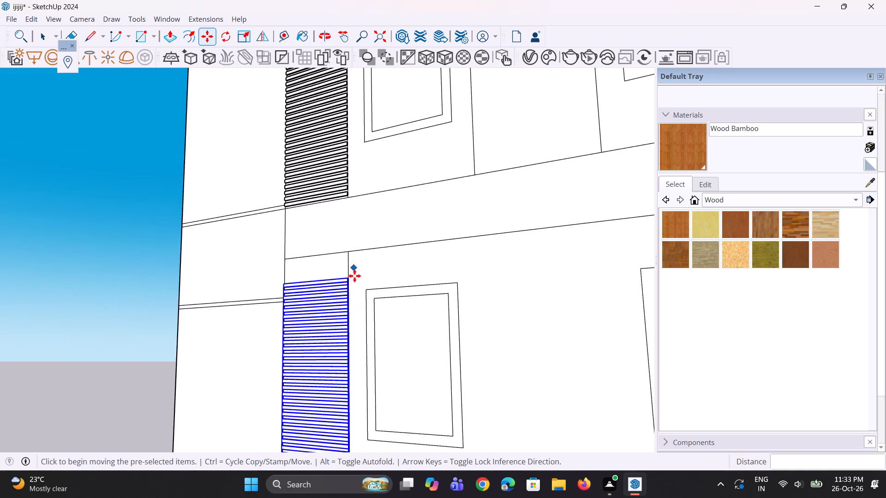
{"action": "scroll", "coordinate": [346, 297], "scroll_direction": "up", "scroll_amount": 1}
{"action": "middle_click_drag", "start_coordinate": [341, 300], "coordinate": [250, 342]}
{"action": "scroll", "coordinate": [233, 338], "scroll_direction": "up", "scroll_amount": 18}
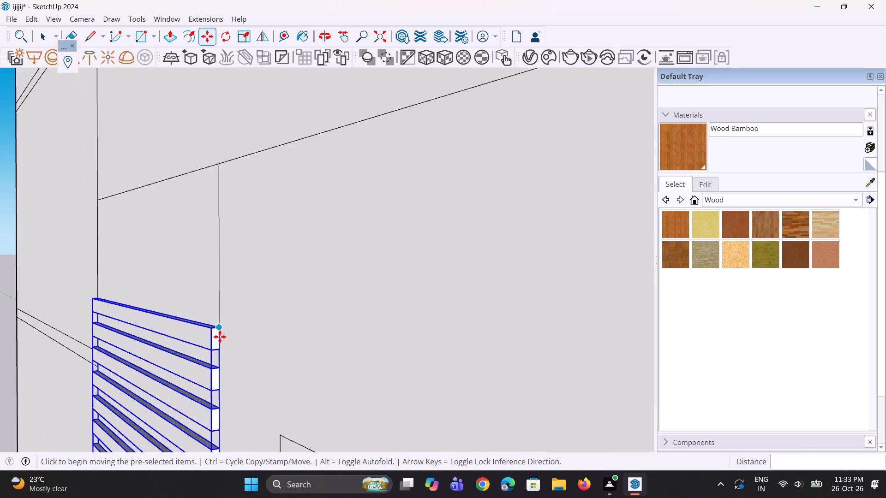
{"action": "scroll", "coordinate": [220, 337], "scroll_direction": "up", "scroll_amount": 3}
{"action": "scroll", "coordinate": [235, 273], "scroll_direction": "down", "scroll_amount": 17}
{"action": "scroll", "coordinate": [254, 237], "scroll_direction": "down", "scroll_amount": 3}
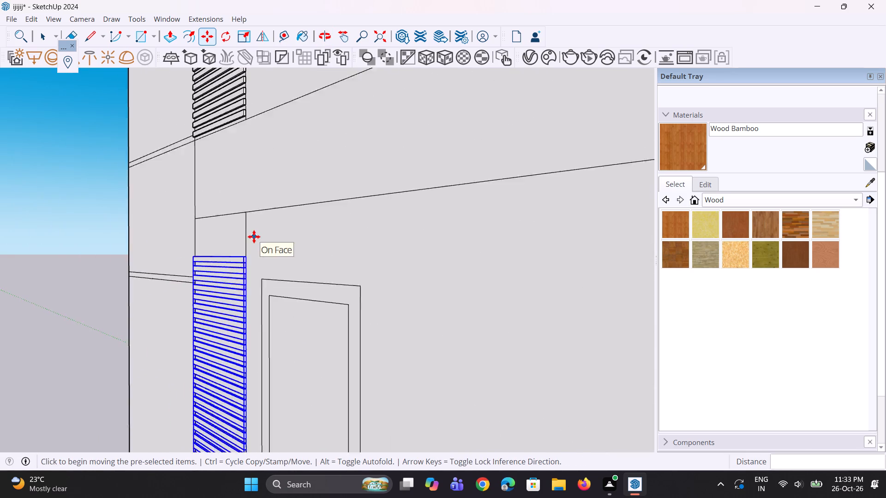
Copy the strip group about 20' 11 7/8" straight down along the first panel's edge onto the third floor from the top.
{"action": "scroll", "coordinate": [254, 237], "scroll_direction": "down", "scroll_amount": 3}
{"action": "scroll", "coordinate": [336, 122], "scroll_direction": "down", "scroll_amount": 9}
{"action": "scroll", "coordinate": [282, 376], "scroll_direction": "up", "scroll_amount": 8}
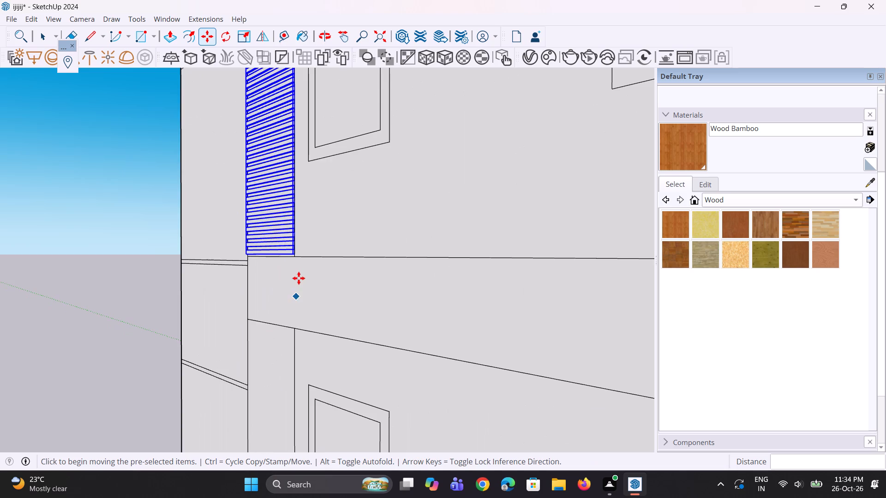
{"action": "scroll", "coordinate": [299, 278], "scroll_direction": "up", "scroll_amount": 6}
{"action": "key", "text": "m"}
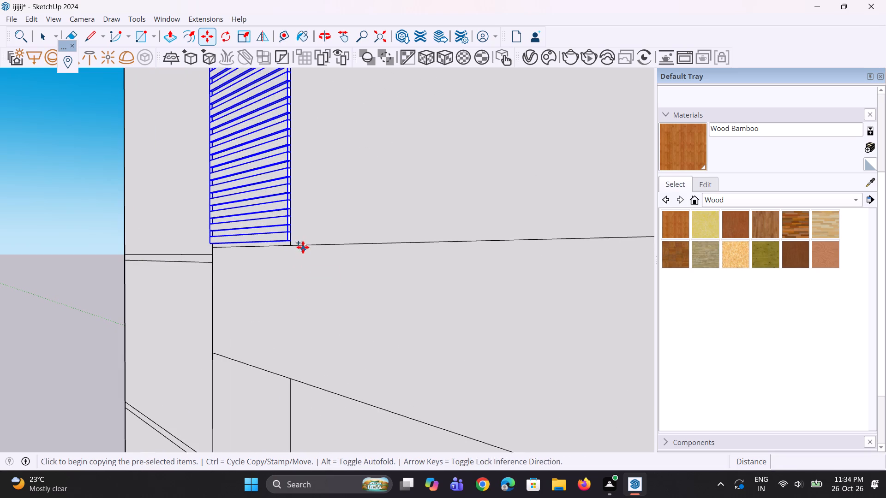
{"action": "left_click", "coordinate": [295, 242]}
{"action": "scroll", "coordinate": [294, 268], "scroll_direction": "down", "scroll_amount": 8}
{"action": "scroll", "coordinate": [290, 391], "scroll_direction": "down", "scroll_amount": 6}
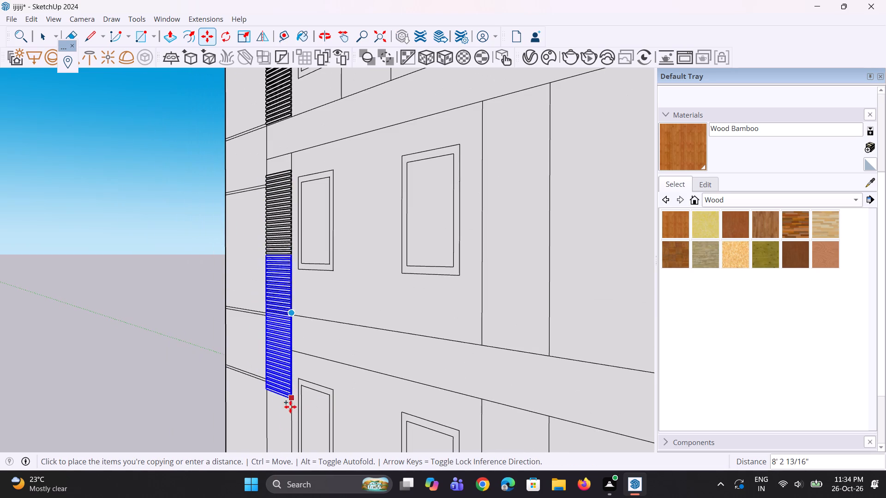
{"action": "scroll", "coordinate": [291, 421], "scroll_direction": "down", "scroll_amount": 17}
{"action": "scroll", "coordinate": [257, 422], "scroll_direction": "up", "scroll_amount": 4}
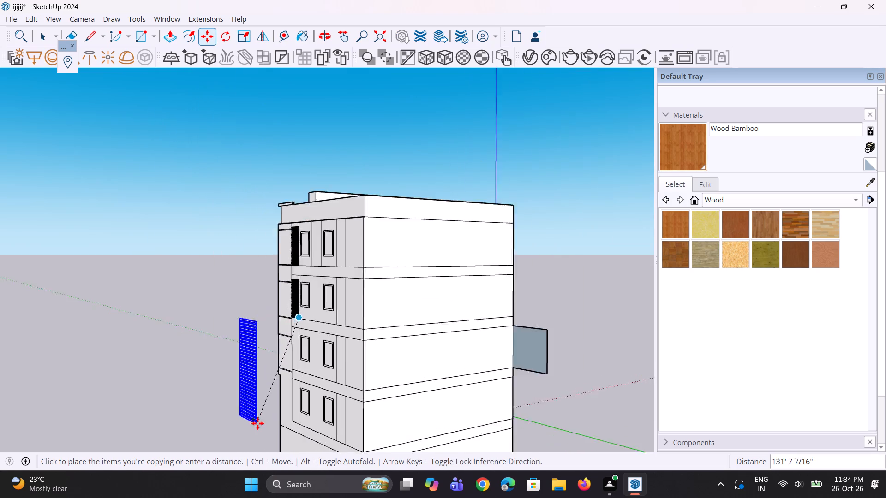
{"action": "scroll", "coordinate": [257, 423], "scroll_direction": "up", "scroll_amount": 9}
{"action": "scroll", "coordinate": [317, 379], "scroll_direction": "up", "scroll_amount": 3}
{"action": "scroll", "coordinate": [334, 344], "scroll_direction": "up", "scroll_amount": 3}
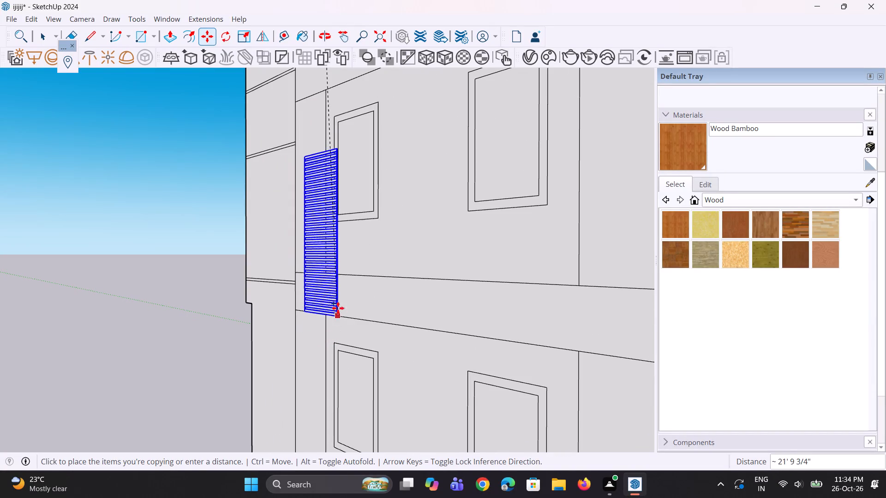
{"action": "scroll", "coordinate": [328, 269], "scroll_direction": "up", "scroll_amount": 5}
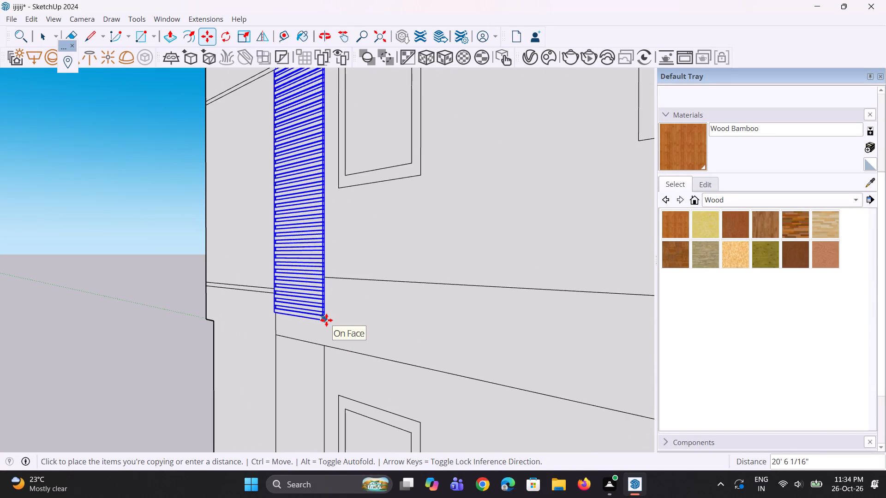
{"action": "scroll", "coordinate": [321, 351], "scroll_direction": "down", "scroll_amount": 4}
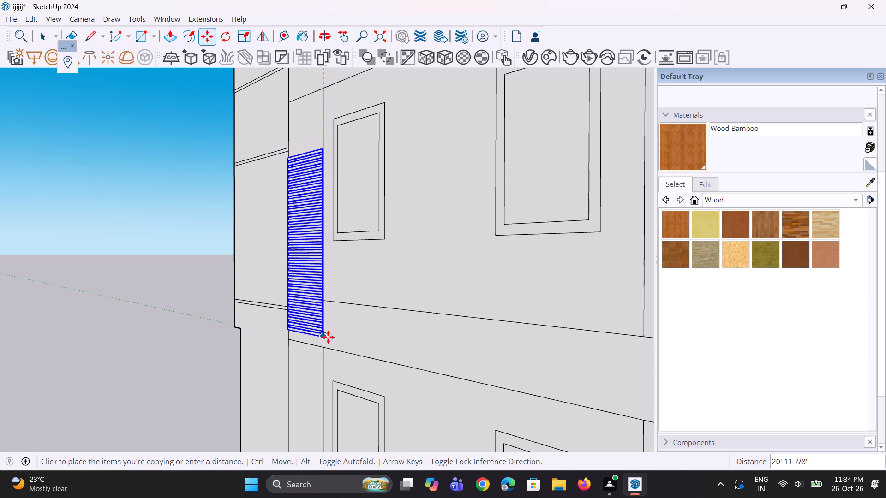
{"action": "left_click", "coordinate": [328, 337]}
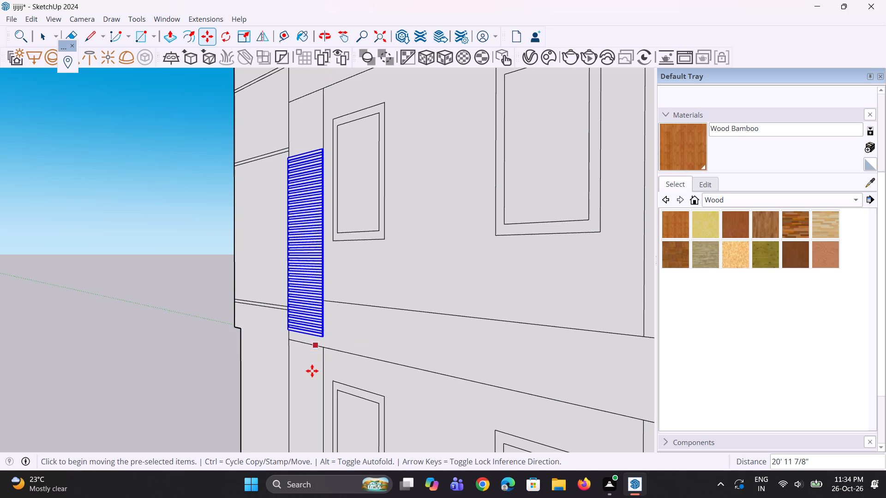
Copy the third-floor-down strip group straight down to the fourth floor down, its base on the first panel's bottom edge.
{"action": "scroll", "coordinate": [328, 332], "scroll_direction": "down", "scroll_amount": 12}
{"action": "middle_click_drag", "start_coordinate": [294, 370], "coordinate": [353, 343]}
{"action": "scroll", "coordinate": [294, 370], "scroll_direction": "up", "scroll_amount": 1}
{"action": "scroll", "coordinate": [357, 318], "scroll_direction": "up", "scroll_amount": 2}
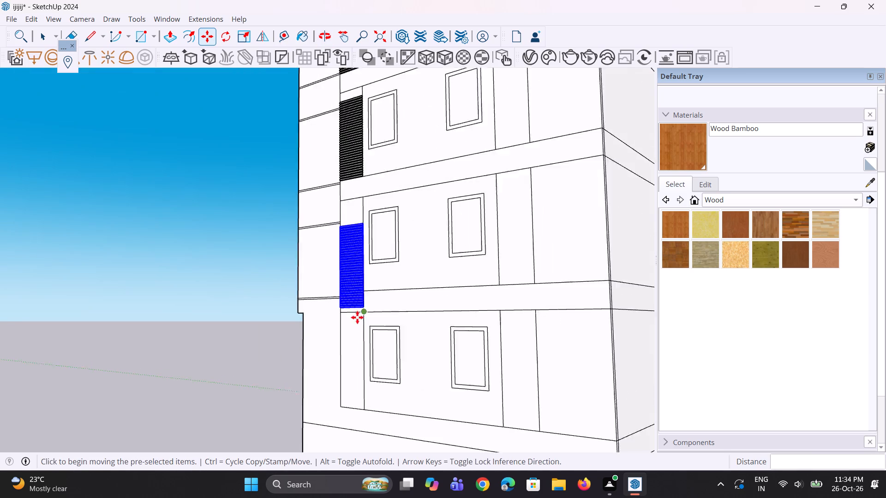
{"action": "scroll", "coordinate": [357, 317], "scroll_direction": "up", "scroll_amount": 8}
{"action": "key", "text": "m"}
{"action": "scroll", "coordinate": [363, 308], "scroll_direction": "up", "scroll_amount": 4}
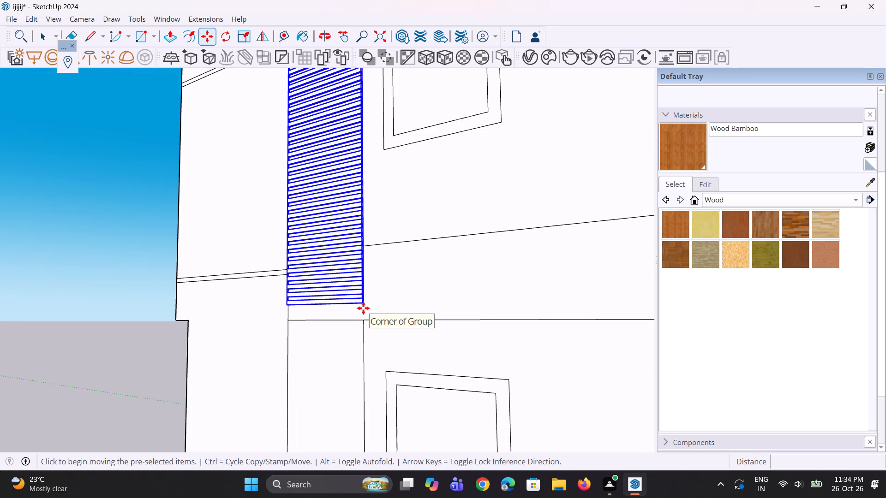
{"action": "left_click", "coordinate": [362, 307]}
{"action": "scroll", "coordinate": [355, 367], "scroll_direction": "down", "scroll_amount": 6}
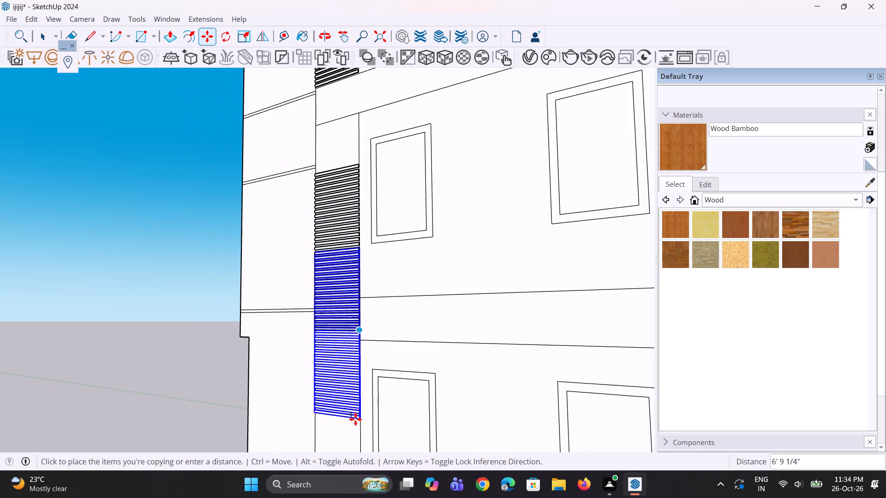
{"action": "scroll", "coordinate": [363, 407], "scroll_direction": "down", "scroll_amount": 11}
{"action": "scroll", "coordinate": [359, 368], "scroll_direction": "down", "scroll_amount": 5}
{"action": "scroll", "coordinate": [338, 430], "scroll_direction": "up", "scroll_amount": 2}
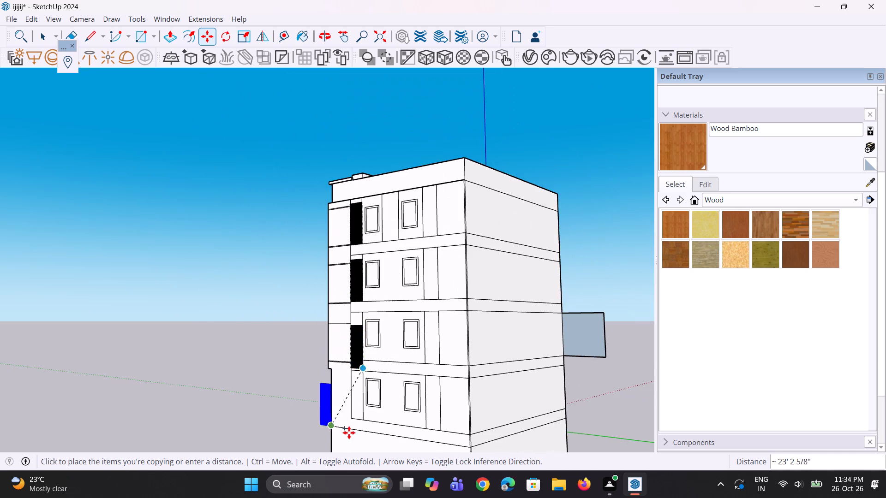
{"action": "scroll", "coordinate": [349, 433], "scroll_direction": "up", "scroll_amount": 8}
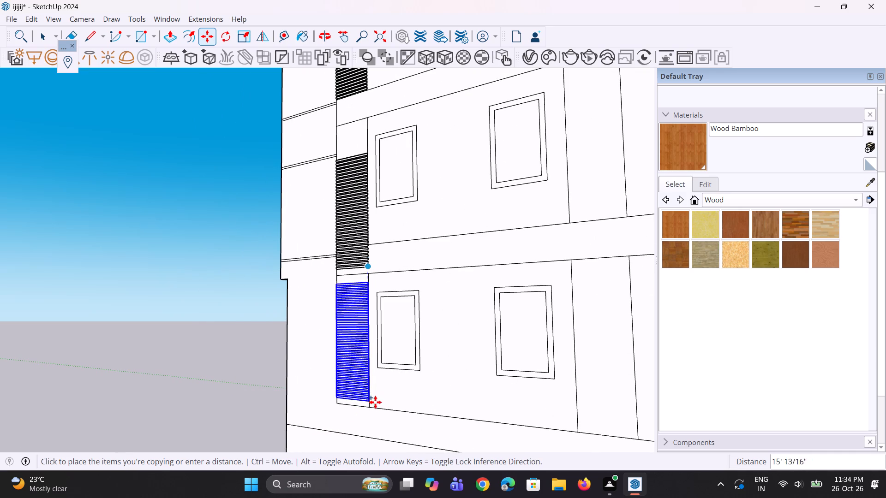
{"action": "left_click", "coordinate": [373, 409]}
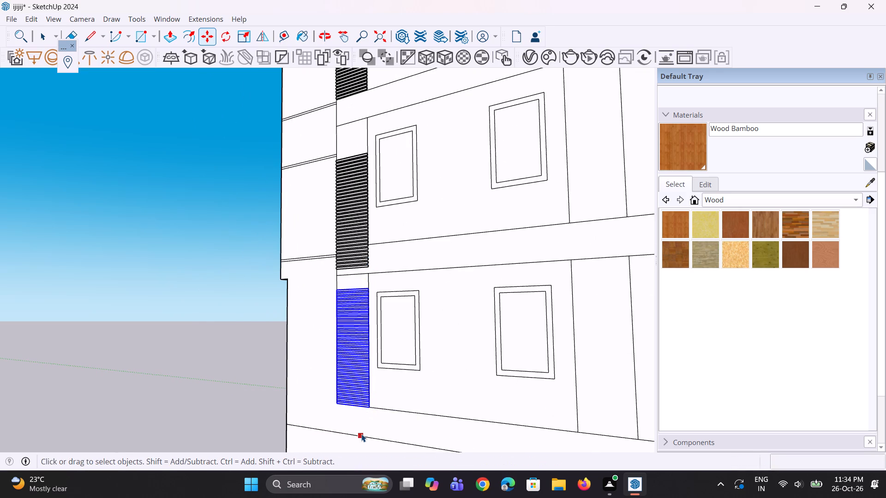
{"action": "key", "text": "space"}
{"action": "scroll", "coordinate": [360, 434], "scroll_direction": "down", "scroll_amount": 6}
{"action": "key", "text": "space"}
{"action": "key", "text": "space"}
Explode the strip group on the third floor from the top into separate strips and clear the selection.
{"action": "middle_click_drag", "start_coordinate": [340, 395], "coordinate": [370, 429]}
{"action": "scroll", "coordinate": [372, 343], "scroll_direction": "up", "scroll_amount": 12}
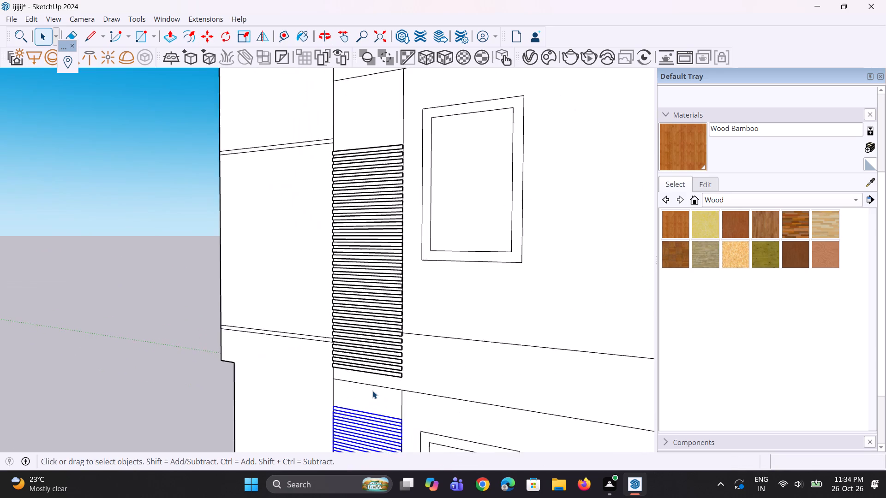
{"action": "scroll", "coordinate": [372, 391], "scroll_direction": "up", "scroll_amount": 4}
{"action": "left_click", "coordinate": [386, 338]}
{"action": "right_click", "coordinate": [386, 338]}
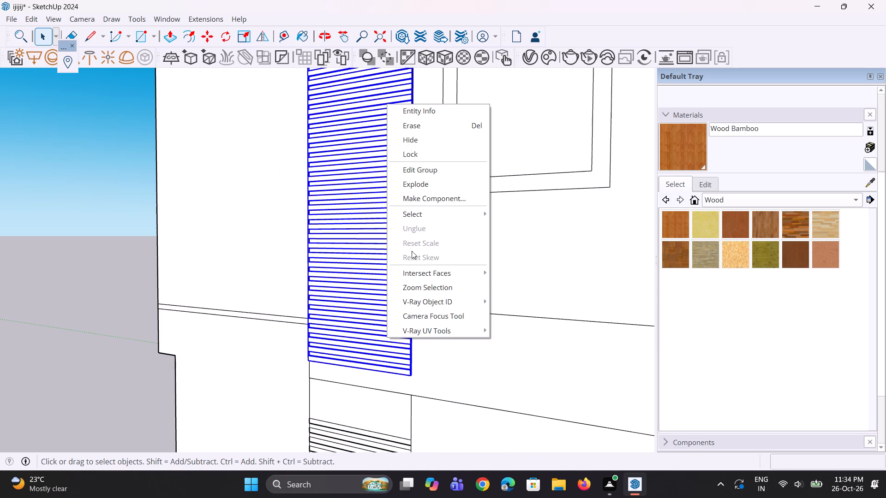
{"action": "left_click", "coordinate": [427, 189]}
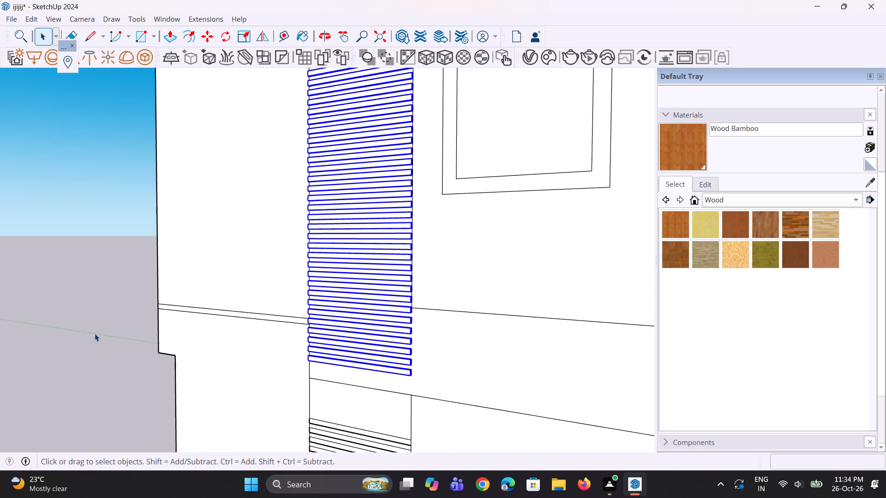
{"action": "left_click", "coordinate": [95, 333]}
Delete the six lowest strips of the third-floor-down set, working upward from the bottom.
{"action": "scroll", "coordinate": [352, 356], "scroll_direction": "up", "scroll_amount": 2}
{"action": "left_click", "coordinate": [355, 365]}
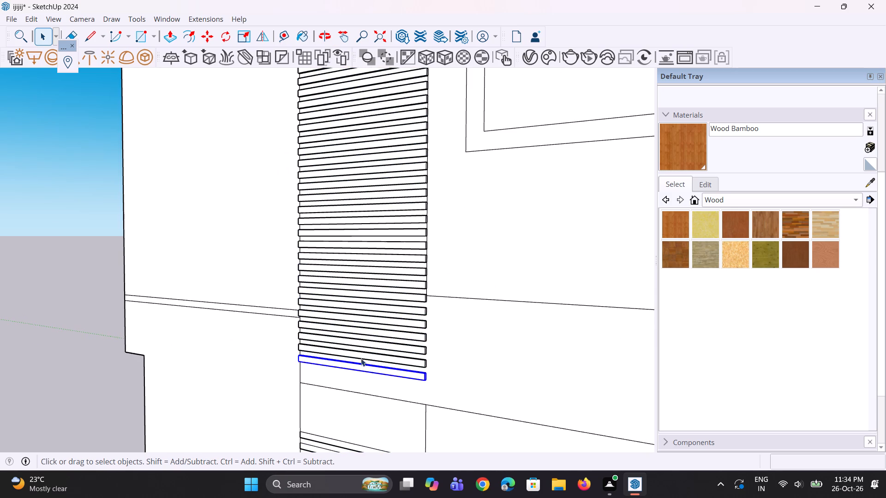
{"action": "key", "text": "Delete"}
{"action": "left_click", "coordinate": [373, 356]}
{"action": "key", "text": "Delete"}
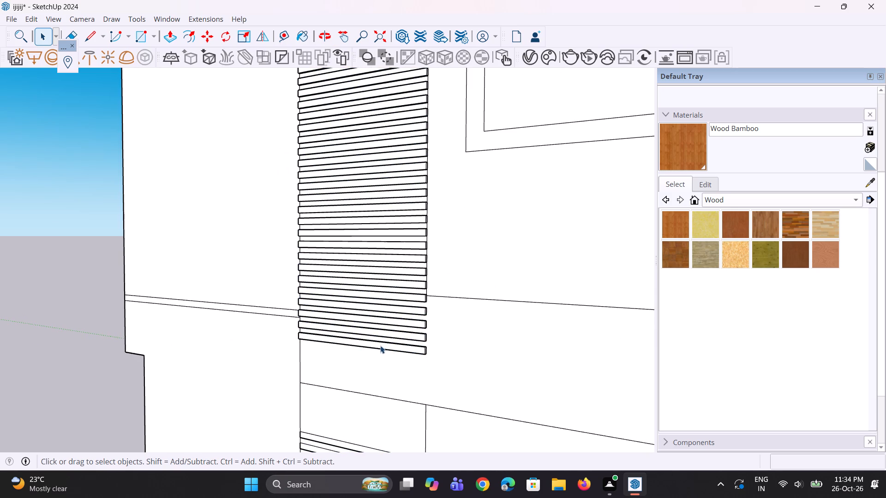
{"action": "left_click", "coordinate": [380, 345]}
{"action": "key", "text": "Delete"}
{"action": "left_click", "coordinate": [389, 336]}
{"action": "key", "text": "Delete"}
{"action": "left_click", "coordinate": [401, 325]}
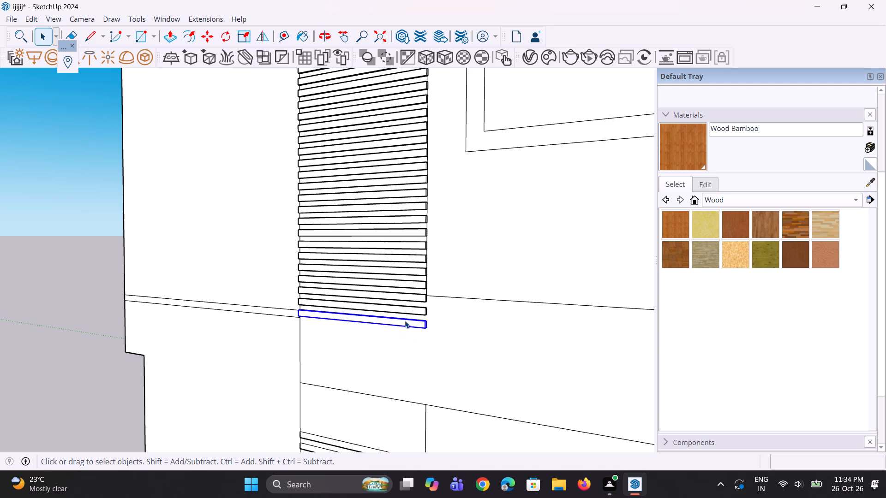
{"action": "key", "text": "Delete"}
{"action": "left_click", "coordinate": [410, 311]}
{"action": "key", "text": "Delete"}
{"action": "scroll", "coordinate": [335, 365], "scroll_direction": "down", "scroll_amount": 5}
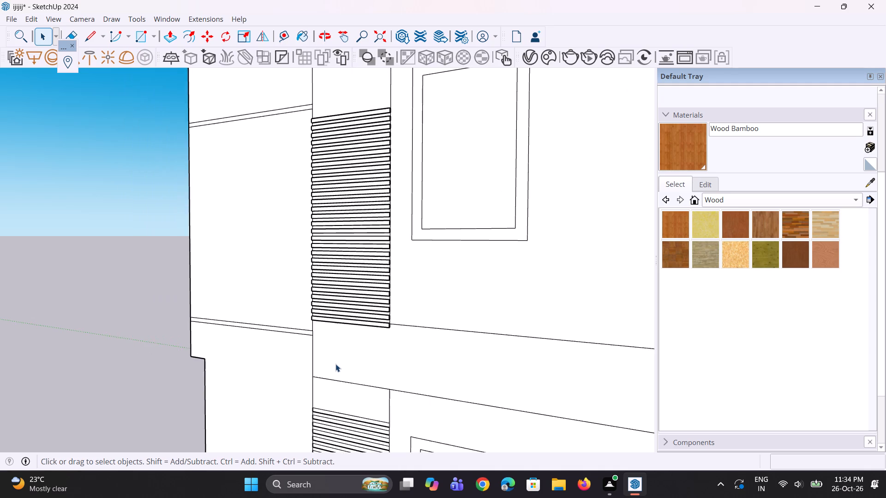
Examine how the shortened strip set meets the floor band and compare it with the sets on the other floors.
{"action": "middle_click_drag", "start_coordinate": [338, 362], "coordinate": [356, 368]}
{"action": "scroll", "coordinate": [357, 368], "scroll_direction": "down", "scroll_amount": 4}
{"action": "middle_click_drag", "start_coordinate": [351, 368], "coordinate": [455, 368]}
{"action": "scroll", "coordinate": [347, 364], "scroll_direction": "down", "scroll_amount": 5}
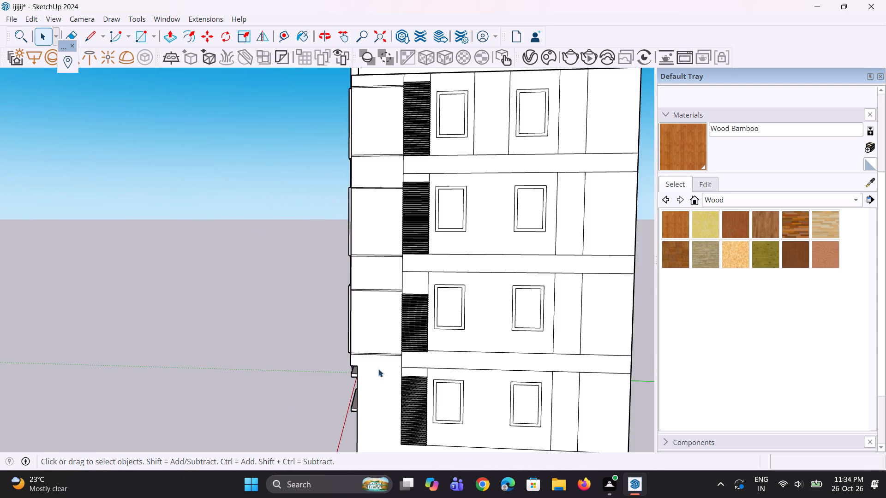
{"action": "middle_click_drag", "start_coordinate": [387, 369], "coordinate": [390, 344]}
{"action": "scroll", "coordinate": [420, 340], "scroll_direction": "up", "scroll_amount": 9}
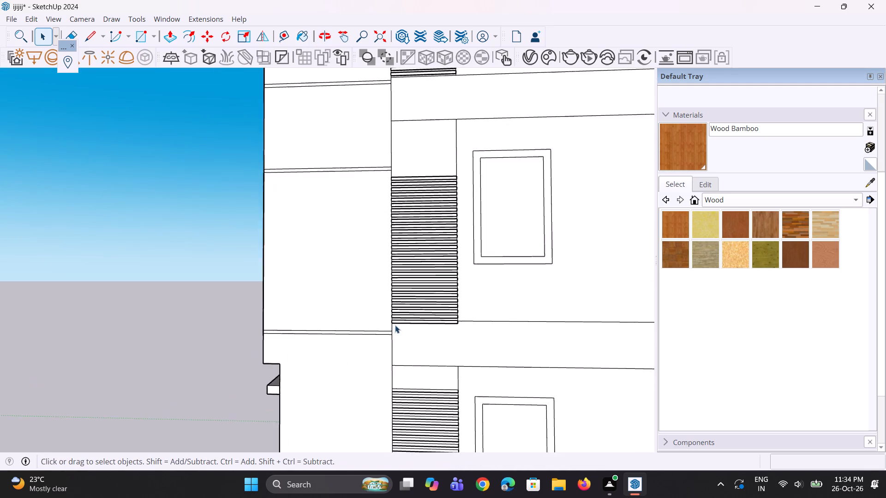
{"action": "scroll", "coordinate": [389, 329], "scroll_direction": "up", "scroll_amount": 3}
{"action": "middle_click_drag", "start_coordinate": [383, 336], "coordinate": [389, 347]}
{"action": "scroll", "coordinate": [360, 338], "scroll_direction": "down", "scroll_amount": 5}
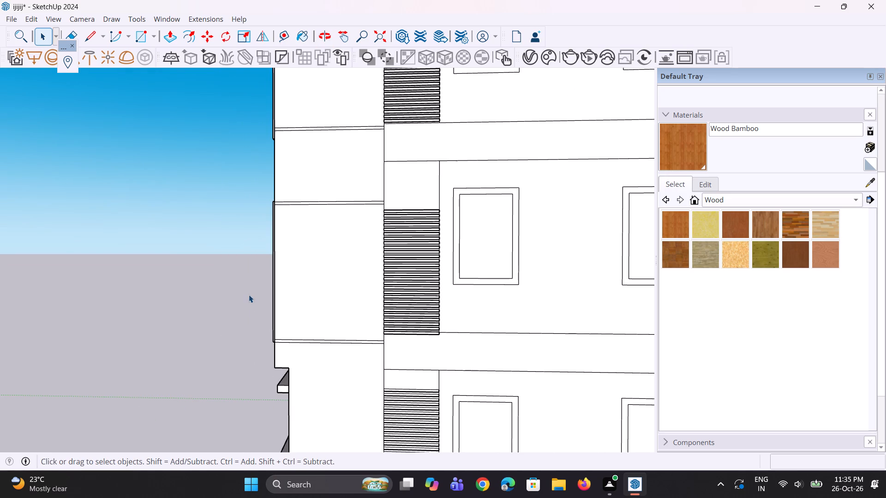
{"action": "scroll", "coordinate": [267, 283], "scroll_direction": "down", "scroll_amount": 5}
{"action": "middle_click_drag", "start_coordinate": [422, 362], "coordinate": [383, 355]}
{"action": "scroll", "coordinate": [348, 326], "scroll_direction": "up", "scroll_amount": 8}
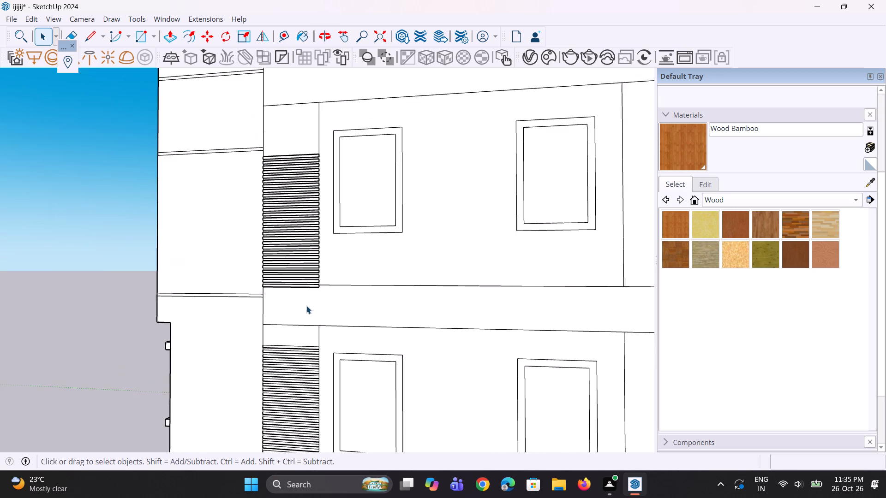
Draw a vertical line about 3' 2 13/16" from the third-floor-down strips' bottom outer corner to the floor band's lower edge.
{"action": "middle_click_drag", "start_coordinate": [306, 306], "coordinate": [301, 304]}
{"action": "scroll", "coordinate": [301, 304], "scroll_direction": "up", "scroll_amount": 4}
{"action": "key", "text": "l"}
{"action": "scroll", "coordinate": [307, 290], "scroll_direction": "up", "scroll_amount": 5}
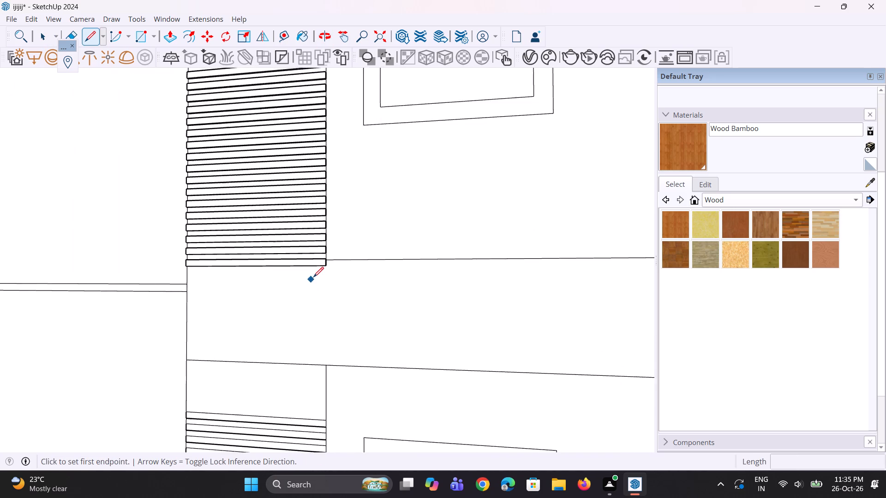
{"action": "scroll", "coordinate": [318, 273], "scroll_direction": "up", "scroll_amount": 3}
{"action": "left_click", "coordinate": [330, 261]}
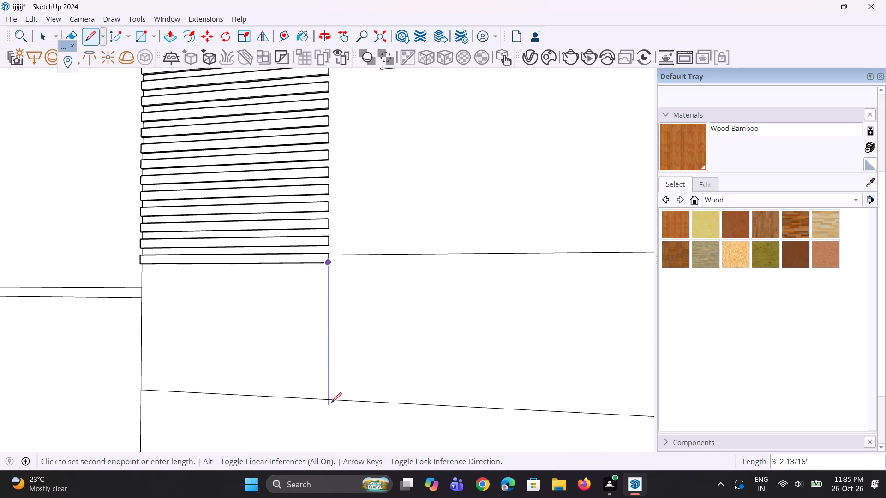
{"action": "left_click", "coordinate": [329, 401]}
{"action": "key", "text": "space"}
{"action": "key", "text": "space"}
Erase the floor bands' lower-edge segments crossing the first panel below and above the third-floor-down strips.
{"action": "key", "text": "e"}
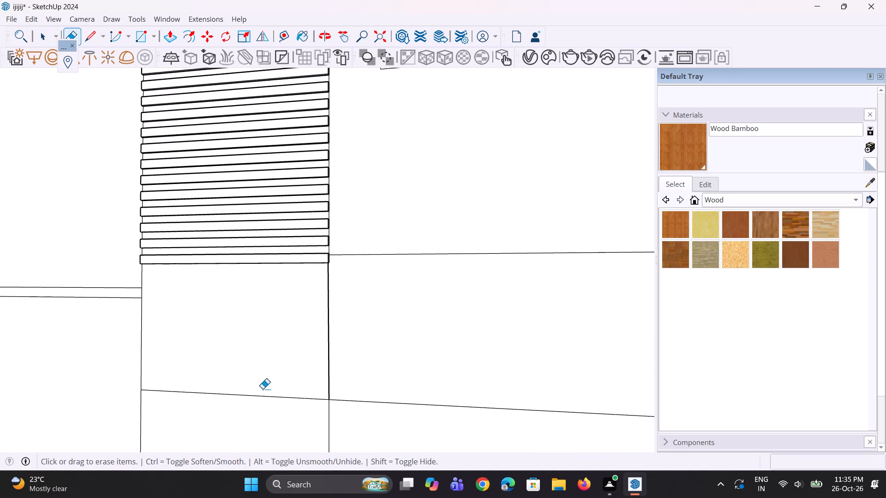
{"action": "left_click_drag", "start_coordinate": [263, 389], "coordinate": [269, 404]}
{"action": "scroll", "coordinate": [285, 400], "scroll_direction": "down", "scroll_amount": 10}
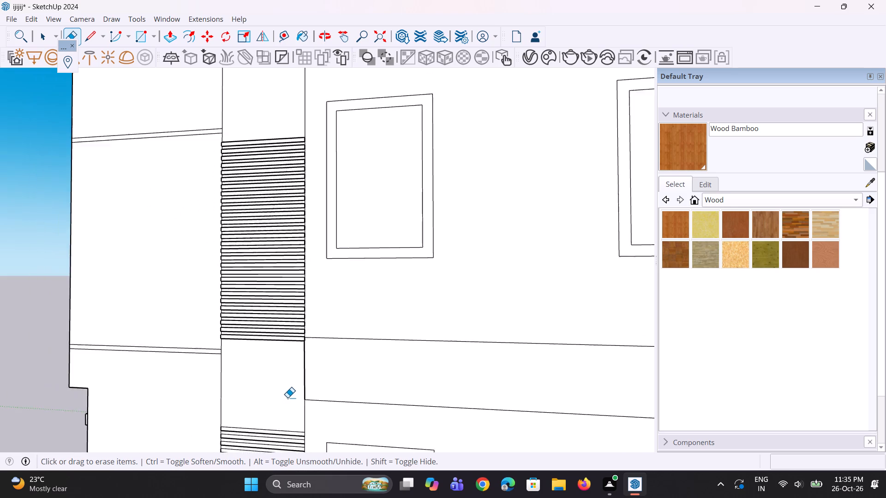
{"action": "scroll", "coordinate": [287, 397], "scroll_direction": "down", "scroll_amount": 1}
{"action": "scroll", "coordinate": [281, 357], "scroll_direction": "down", "scroll_amount": 5}
{"action": "scroll", "coordinate": [245, 193], "scroll_direction": "up", "scroll_amount": 3}
{"action": "left_click_drag", "start_coordinate": [272, 210], "coordinate": [277, 229]}
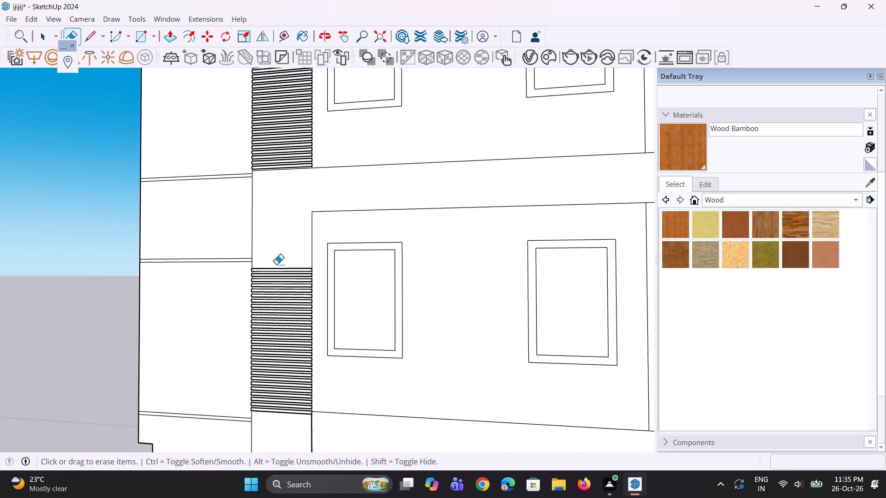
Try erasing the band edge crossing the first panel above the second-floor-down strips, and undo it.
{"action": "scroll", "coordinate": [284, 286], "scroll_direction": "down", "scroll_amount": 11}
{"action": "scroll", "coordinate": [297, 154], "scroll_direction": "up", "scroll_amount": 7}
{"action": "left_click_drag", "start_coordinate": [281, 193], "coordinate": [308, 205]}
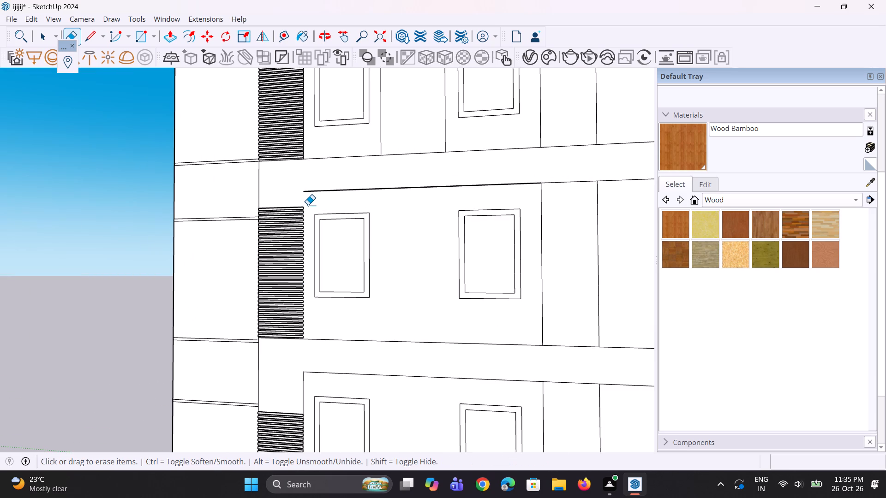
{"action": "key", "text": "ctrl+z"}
Draw a vertical line about 3' 3 3/4" across the band below the top floor, continuing the first panel's side edge.
{"action": "scroll", "coordinate": [309, 191], "scroll_direction": "up", "scroll_amount": 6}
{"action": "key", "text": "l"}
{"action": "scroll", "coordinate": [299, 177], "scroll_direction": "up", "scroll_amount": 2}
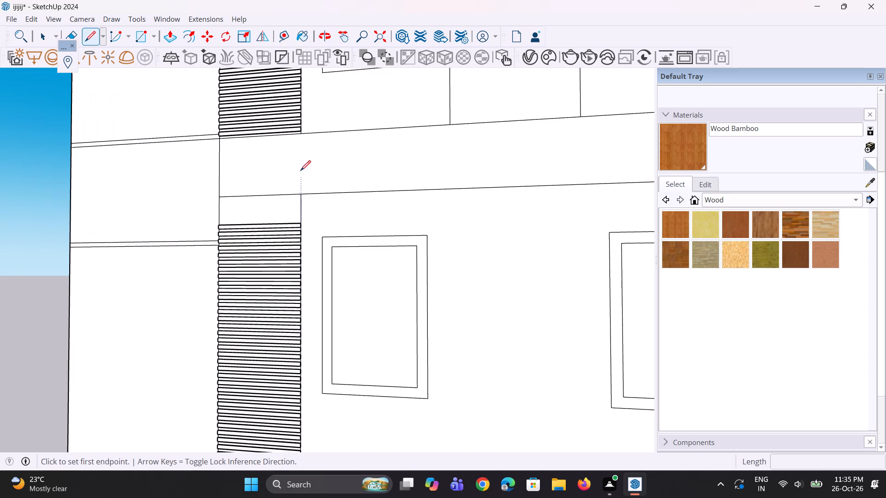
{"action": "scroll", "coordinate": [300, 171], "scroll_direction": "up", "scroll_amount": 1}
{"action": "left_click", "coordinate": [305, 120]}
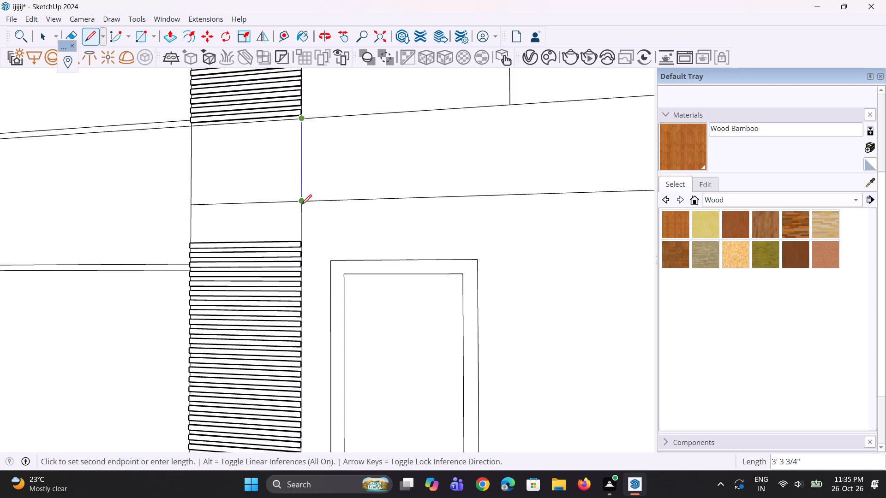
{"action": "left_click", "coordinate": [302, 207]}
Erase the lower-edge segment of the band below the top floor where it crosses the first panel.
{"action": "key", "text": "e"}
{"action": "left_click", "coordinate": [274, 202]}
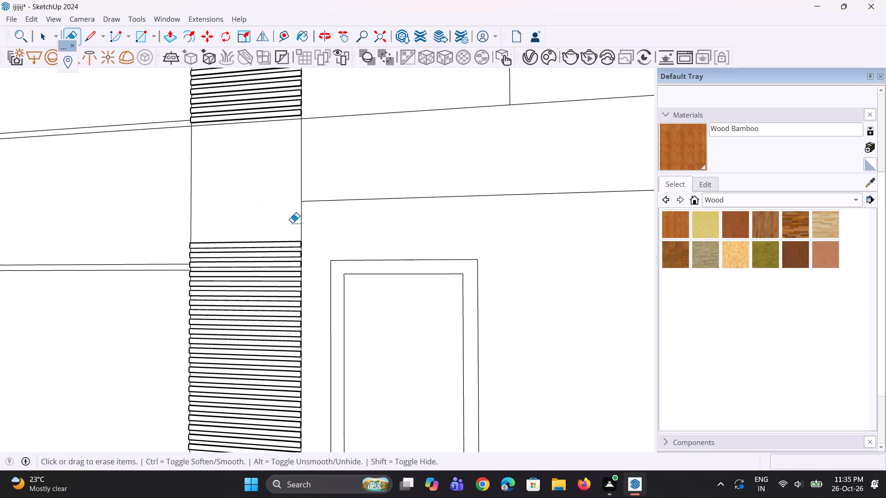
{"action": "scroll", "coordinate": [427, 337], "scroll_direction": "down", "scroll_amount": 11}
{"action": "scroll", "coordinate": [338, 357], "scroll_direction": "down", "scroll_amount": 5}
{"action": "scroll", "coordinate": [346, 247], "scroll_direction": "up", "scroll_amount": 3}
{"action": "scroll", "coordinate": [333, 232], "scroll_direction": "down", "scroll_amount": 5}
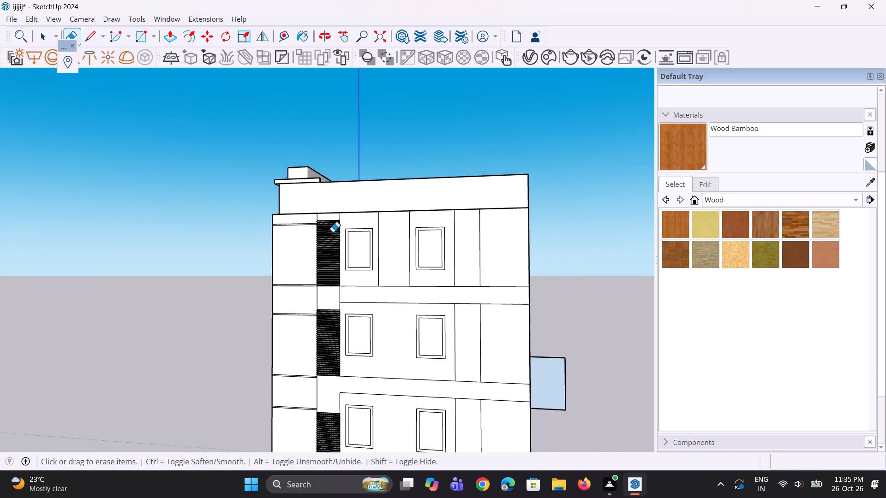
Examine the side wall's panels, floor bands and windows across all floors.
{"action": "scroll", "coordinate": [324, 232], "scroll_direction": "down", "scroll_amount": 10}
{"action": "scroll", "coordinate": [304, 362], "scroll_direction": "up", "scroll_amount": 8}
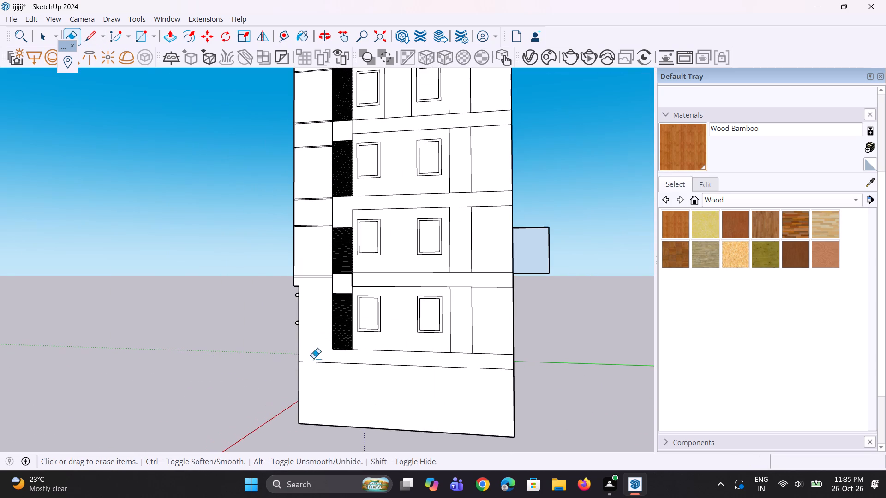
{"action": "scroll", "coordinate": [295, 343], "scroll_direction": "down", "scroll_amount": 4}
{"action": "scroll", "coordinate": [305, 360], "scroll_direction": "up", "scroll_amount": 1}
{"action": "middle_click_drag", "start_coordinate": [307, 361], "coordinate": [371, 368]}
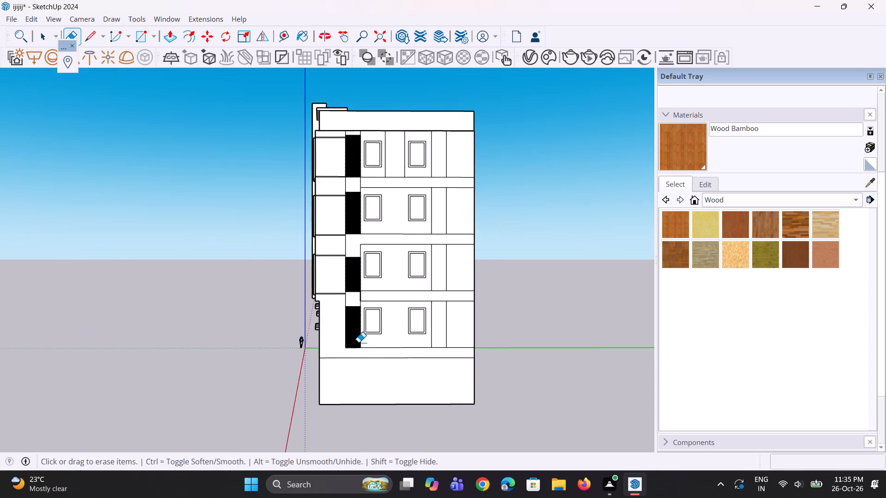
{"action": "scroll", "coordinate": [357, 338], "scroll_direction": "up", "scroll_amount": 6}
{"action": "middle_click_drag", "start_coordinate": [332, 374], "coordinate": [320, 372]}
{"action": "scroll", "coordinate": [293, 383], "scroll_direction": "down", "scroll_amount": 6}
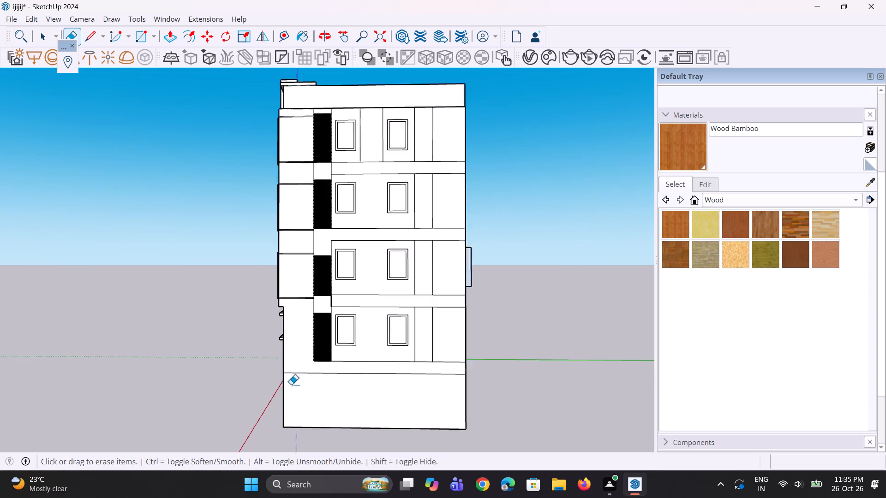
{"action": "middle_click_drag", "start_coordinate": [288, 385], "coordinate": [267, 388]}
{"action": "scroll", "coordinate": [267, 389], "scroll_direction": "down", "scroll_amount": 6}
{"action": "middle_click_drag", "start_coordinate": [267, 389], "coordinate": [257, 401]}
{"action": "scroll", "coordinate": [276, 342], "scroll_direction": "up", "scroll_amount": 3}
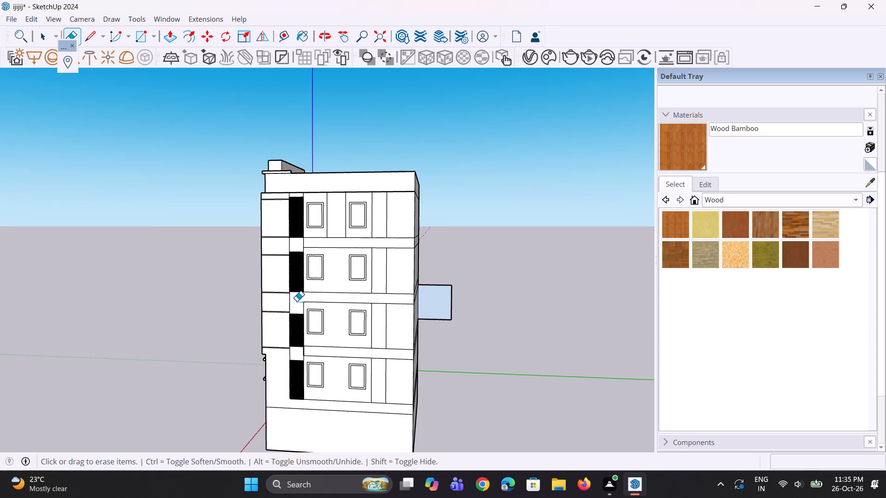
{"action": "scroll", "coordinate": [297, 301], "scroll_direction": "up", "scroll_amount": 4}
Copy the inner pane face of the top floor's second window to the empty space beside the building.
{"action": "key", "text": "space"}
{"action": "key", "text": "space"}
{"action": "left_click", "coordinate": [319, 180]}
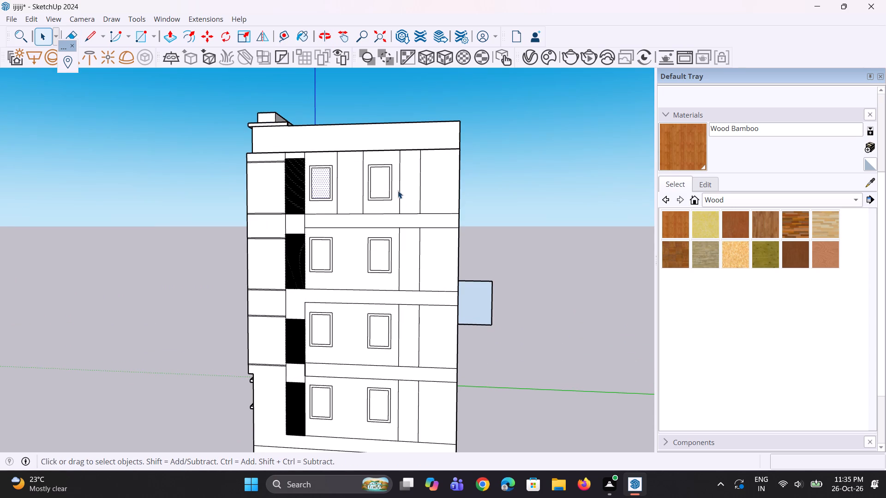
{"action": "left_click", "coordinate": [377, 180]}
{"action": "scroll", "coordinate": [322, 310], "scroll_direction": "down", "scroll_amount": 4}
{"action": "key", "text": "m"}
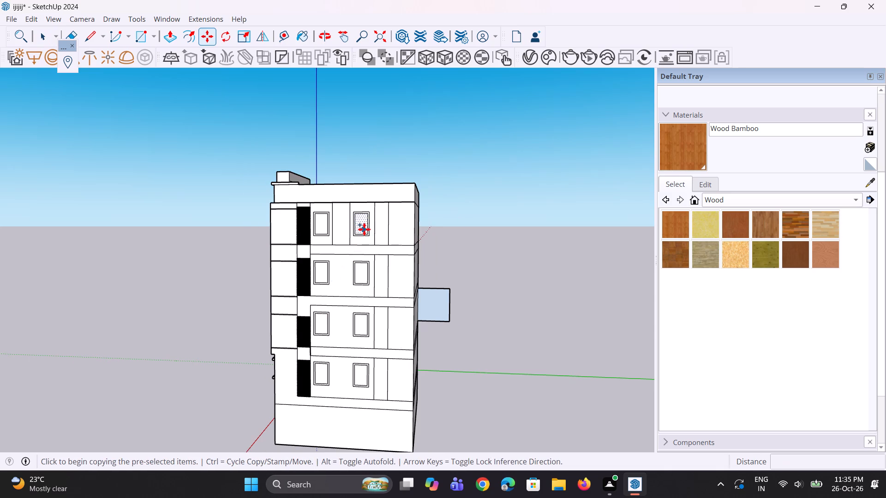
{"action": "left_click", "coordinate": [364, 229]}
{"action": "left_click", "coordinate": [458, 234]}
Push/Pull the copied pane face 3" to give it thickness.
{"action": "scroll", "coordinate": [463, 225], "scroll_direction": "up", "scroll_amount": 6}
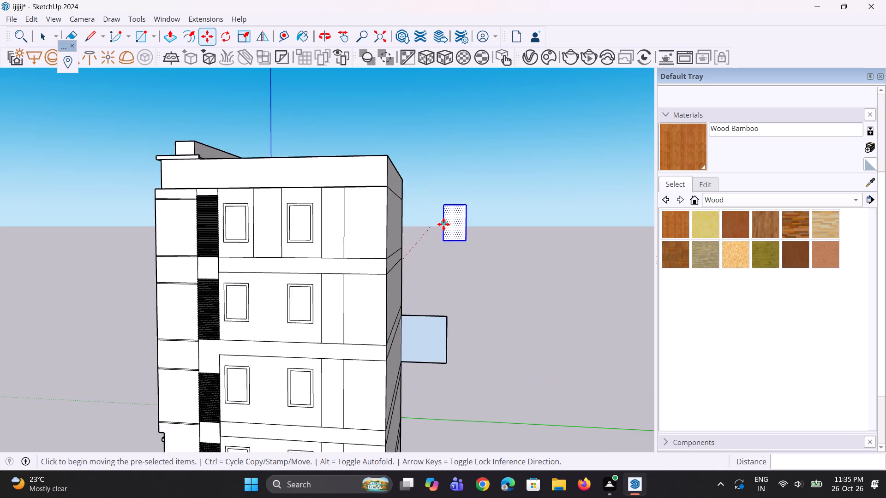
{"action": "scroll", "coordinate": [443, 224], "scroll_direction": "up", "scroll_amount": 2}
{"action": "key", "text": "p"}
{"action": "left_click", "coordinate": [443, 225]}
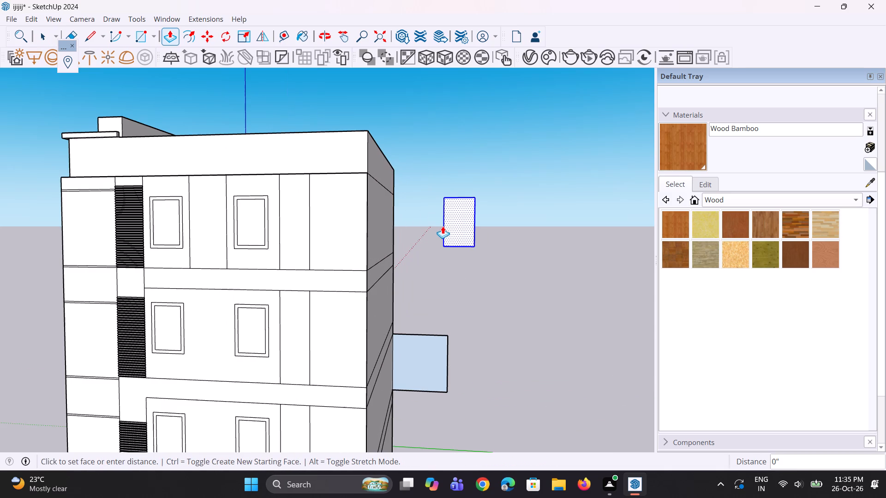
{"action": "type", "text": "3\""}
{"action": "key", "text": "Return"}
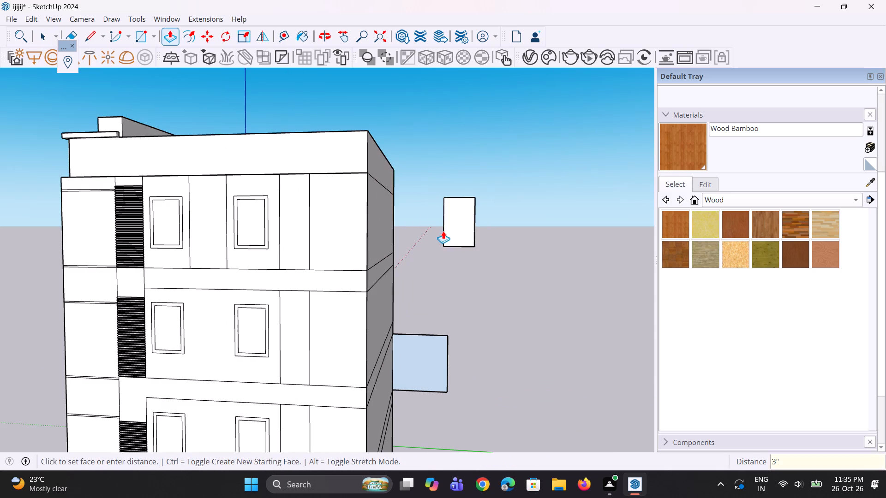
Offset the copied panel's front face inward about 6 11/16" to form a window frame border.
{"action": "scroll", "coordinate": [449, 230], "scroll_direction": "up", "scroll_amount": 3}
{"action": "key", "text": "space"}
{"action": "key", "text": "space"}
{"action": "left_click", "coordinate": [450, 229]}
{"action": "scroll", "coordinate": [450, 229], "scroll_direction": "up", "scroll_amount": 4}
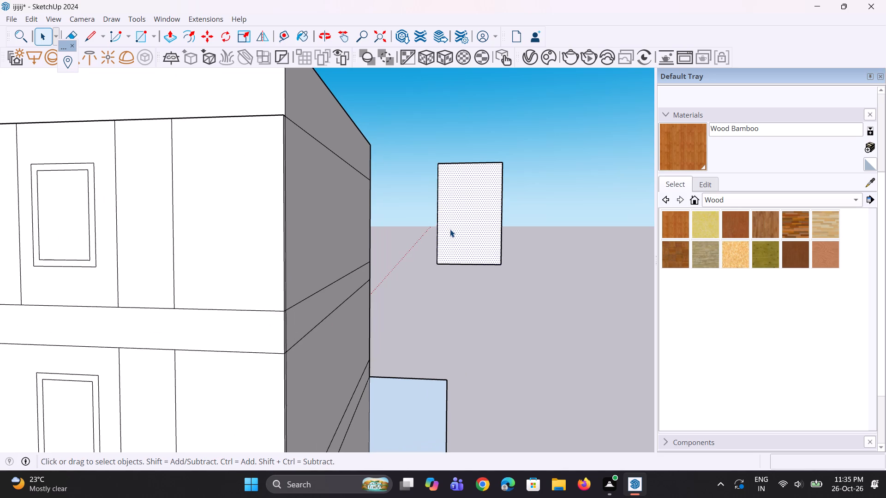
{"action": "key", "text": "f"}
{"action": "left_click", "coordinate": [446, 223]}
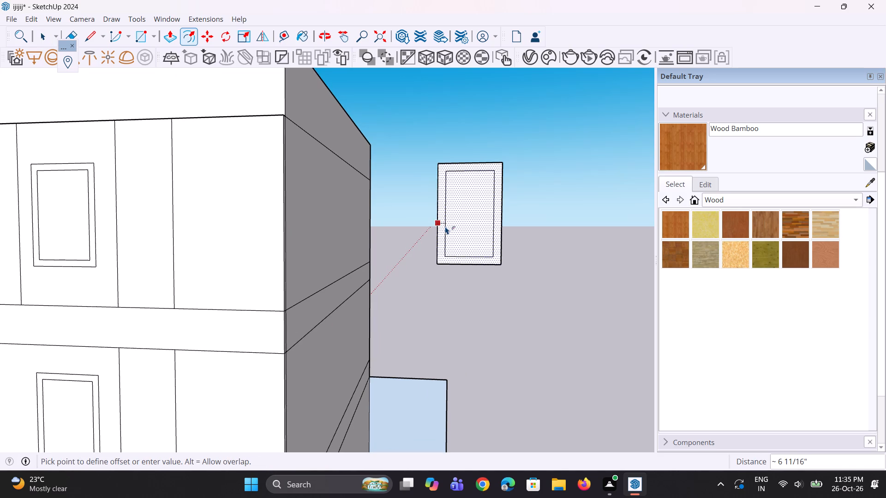
{"action": "left_click", "coordinate": [445, 227]}
{"action": "key", "text": "space"}
{"action": "key", "text": "space"}
{"action": "scroll", "coordinate": [485, 261], "scroll_direction": "up", "scroll_amount": 3}
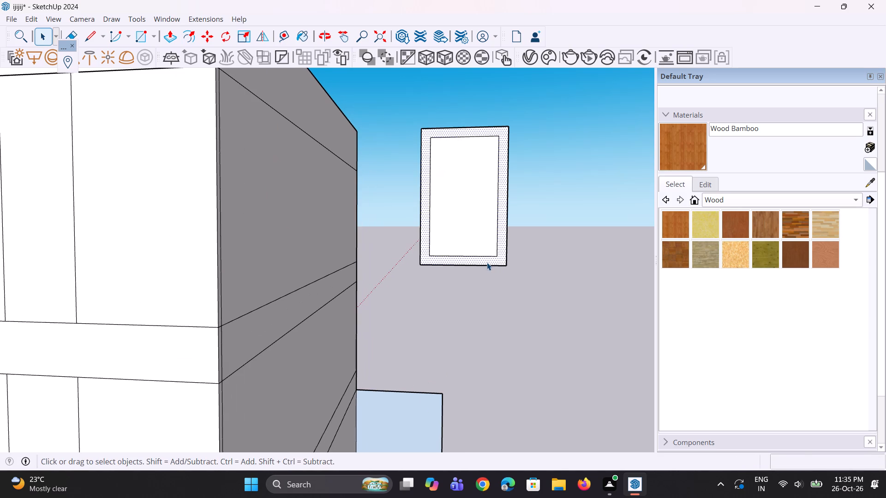
Extrude the copied window's frame border outward by 3".
{"action": "key", "text": "p"}
{"action": "left_click", "coordinate": [490, 262]}
{"action": "key", "text": "3"}
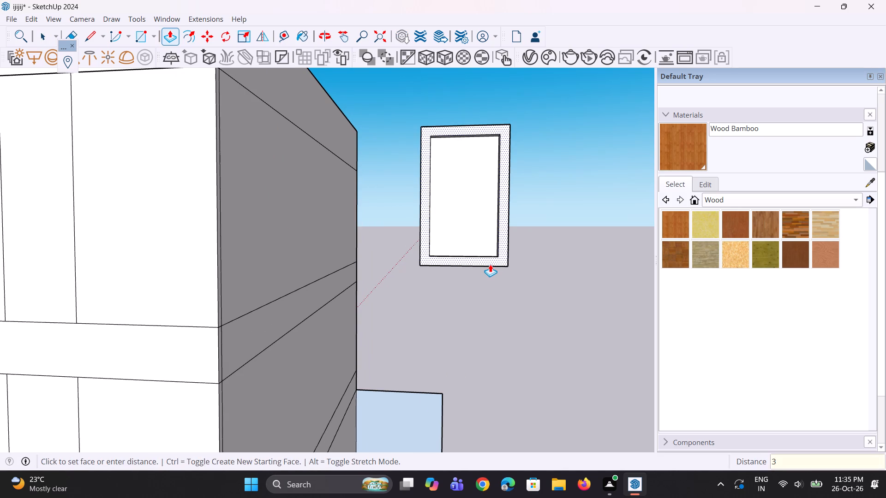
{"action": "key", "text": "shift+quotedbl"}
{"action": "key", "text": "Return"}
{"action": "type", "text": "n"}
{"action": "key", "text": "space"}
{"action": "key", "text": "space"}
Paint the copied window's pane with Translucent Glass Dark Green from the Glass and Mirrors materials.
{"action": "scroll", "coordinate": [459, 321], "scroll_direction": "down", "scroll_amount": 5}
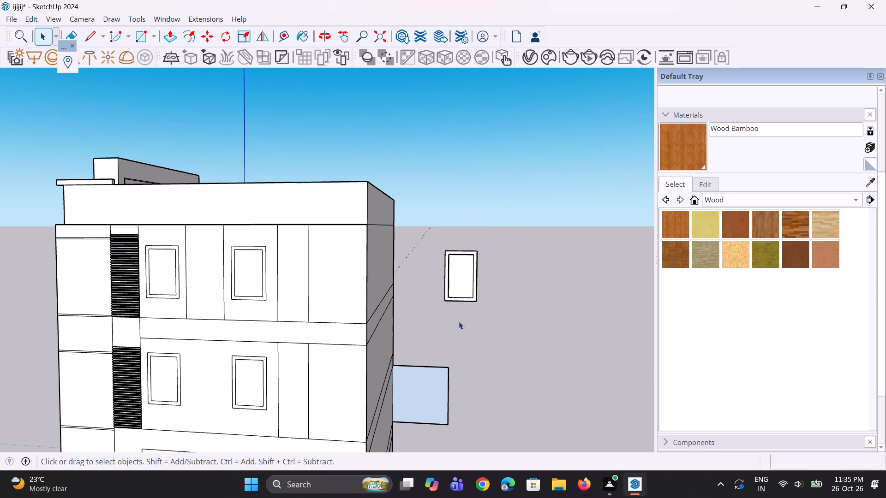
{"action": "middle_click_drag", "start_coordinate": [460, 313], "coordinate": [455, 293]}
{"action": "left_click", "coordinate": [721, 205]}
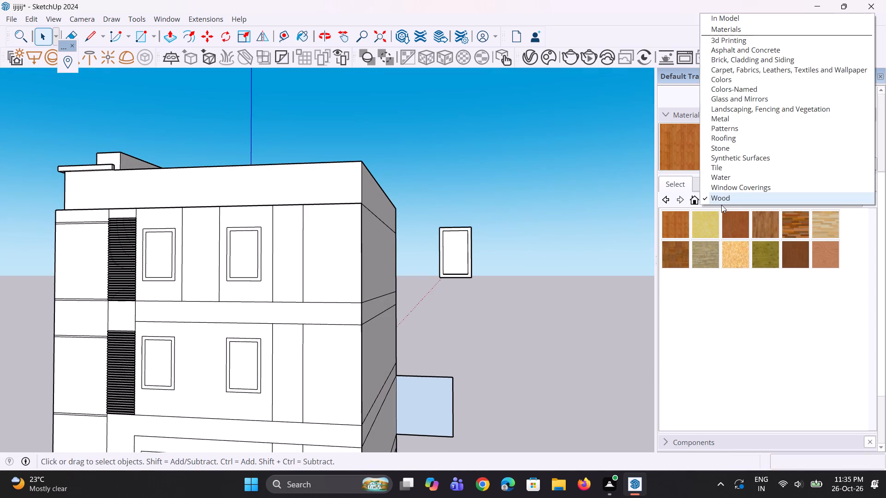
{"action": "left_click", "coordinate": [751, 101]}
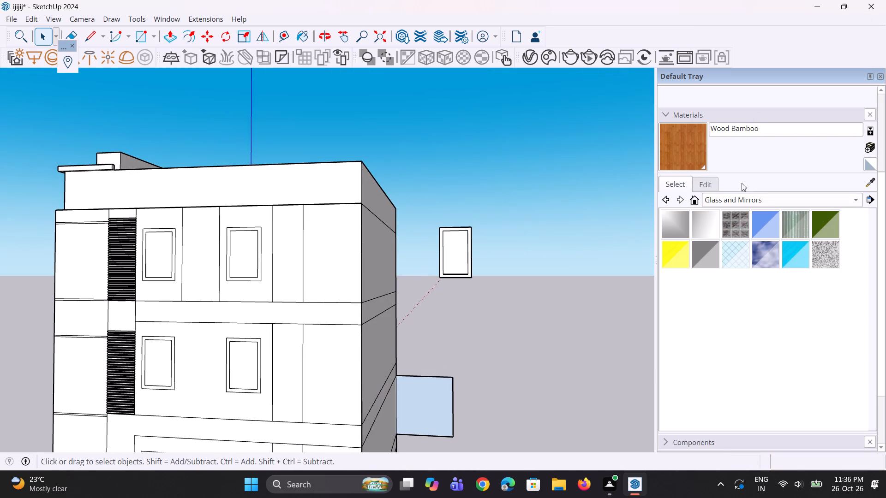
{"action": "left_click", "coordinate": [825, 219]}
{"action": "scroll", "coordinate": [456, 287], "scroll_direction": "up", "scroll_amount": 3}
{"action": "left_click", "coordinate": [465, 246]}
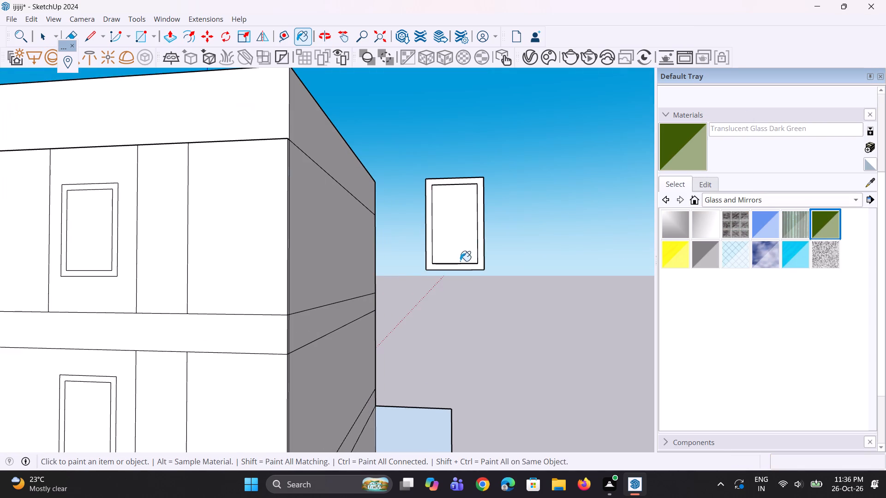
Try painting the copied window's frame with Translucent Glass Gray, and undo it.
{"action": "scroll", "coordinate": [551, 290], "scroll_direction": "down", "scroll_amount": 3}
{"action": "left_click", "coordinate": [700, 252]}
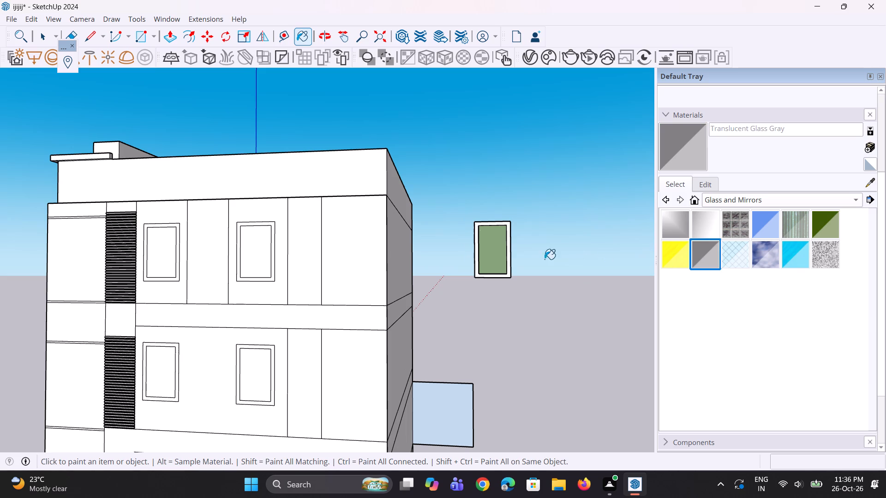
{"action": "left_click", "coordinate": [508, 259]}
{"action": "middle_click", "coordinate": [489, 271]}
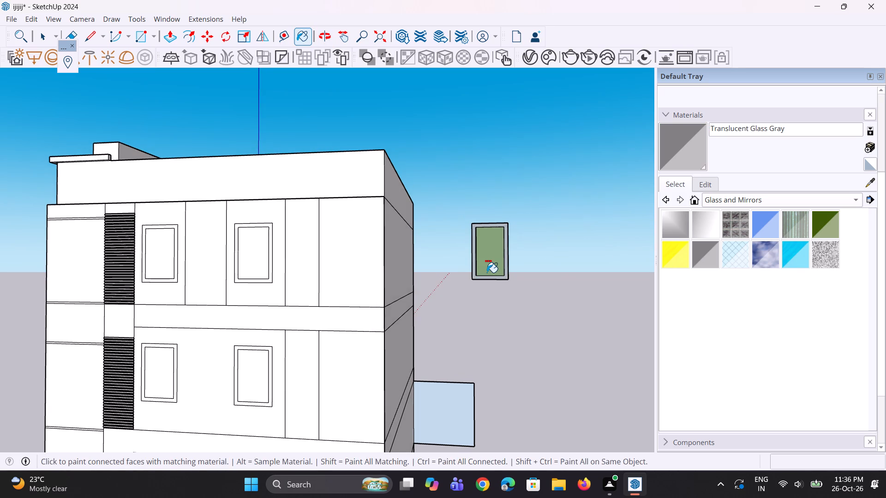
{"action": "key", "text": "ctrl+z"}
Paint the front pane and the back face of the copied window with Translucent Glass Gray.
{"action": "scroll", "coordinate": [487, 263], "scroll_direction": "up", "scroll_amount": 1, "text": "ctrl"}
{"action": "left_click", "coordinate": [487, 263]}
{"action": "middle_click_drag", "start_coordinate": [494, 306], "coordinate": [55, 378]}
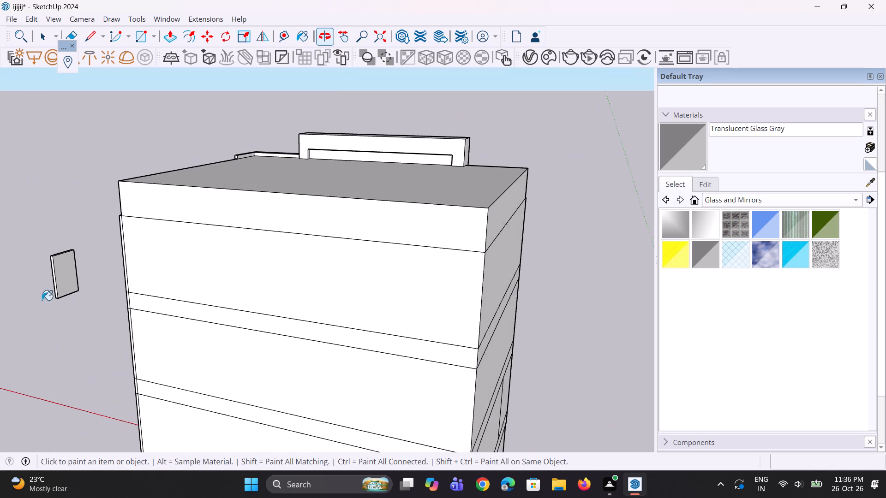
{"action": "left_click", "coordinate": [63, 269]}
{"action": "middle_click_drag", "start_coordinate": [66, 331], "coordinate": [504, 342]}
Make the whole glazed window beside the building a group.
{"action": "scroll", "coordinate": [503, 339], "scroll_direction": "down", "scroll_amount": 4}
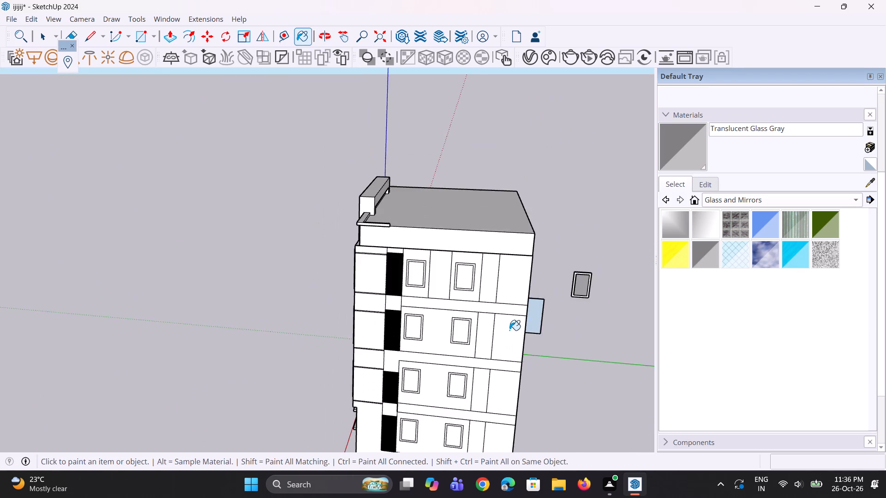
{"action": "middle_click_drag", "start_coordinate": [533, 318], "coordinate": [529, 266]}
{"action": "scroll", "coordinate": [557, 243], "scroll_direction": "up", "scroll_amount": 6}
{"action": "key", "text": "space"}
{"action": "key", "text": "space"}
{"action": "left_click_drag", "start_coordinate": [566, 214], "coordinate": [638, 312]}
{"action": "right_click", "coordinate": [611, 268]}
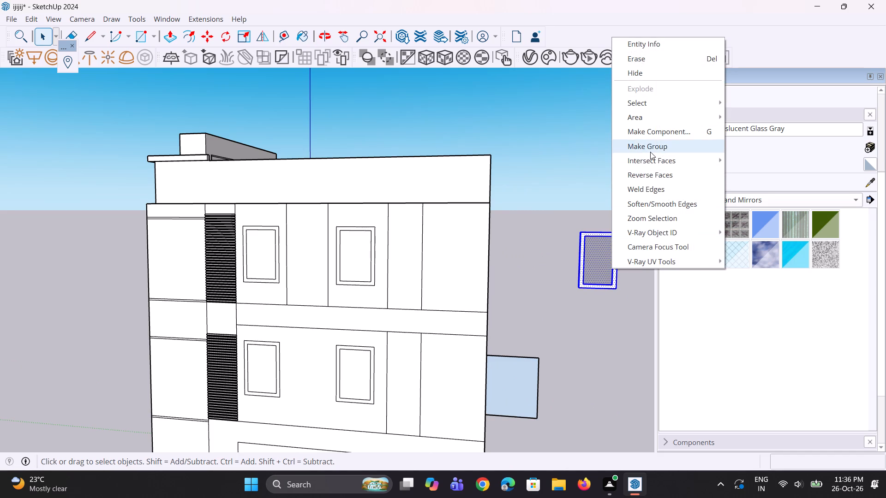
{"action": "left_click", "coordinate": [650, 152]}
Push the inner pane faces of both top-floor windows inward 6 1/2" to cut the openings.
{"action": "scroll", "coordinate": [542, 281], "scroll_direction": "up", "scroll_amount": 1}
{"action": "key", "text": "p"}
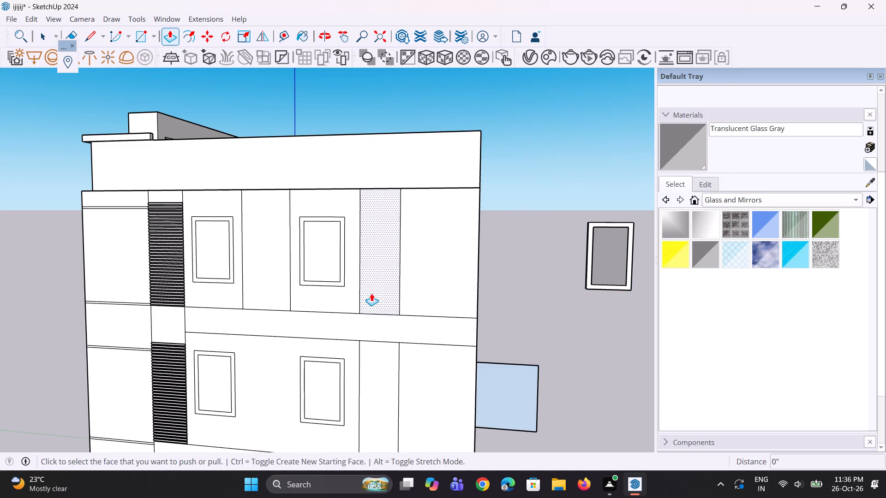
{"action": "left_click", "coordinate": [318, 263]}
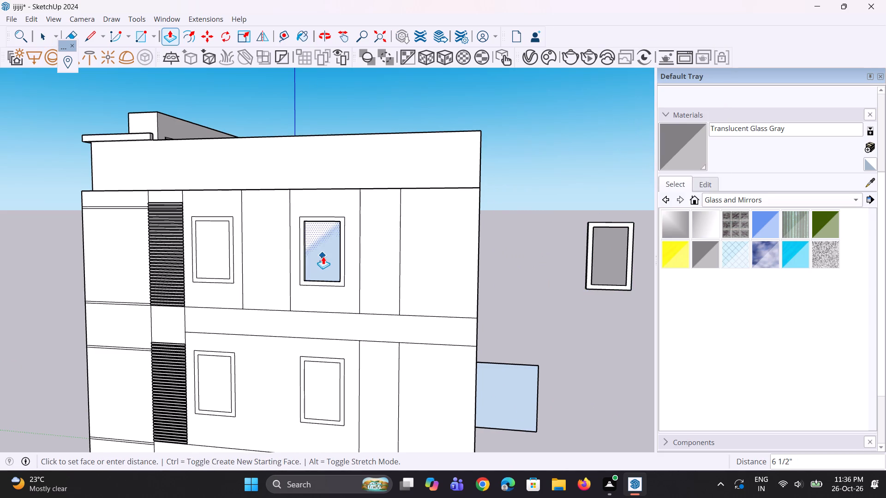
{"action": "left_click", "coordinate": [323, 256]}
{"action": "scroll", "coordinate": [335, 298], "scroll_direction": "up", "scroll_amount": 1}
{"action": "middle_click_drag", "start_coordinate": [335, 302], "coordinate": [290, 340]}
{"action": "scroll", "coordinate": [275, 333], "scroll_direction": "up", "scroll_amount": 1}
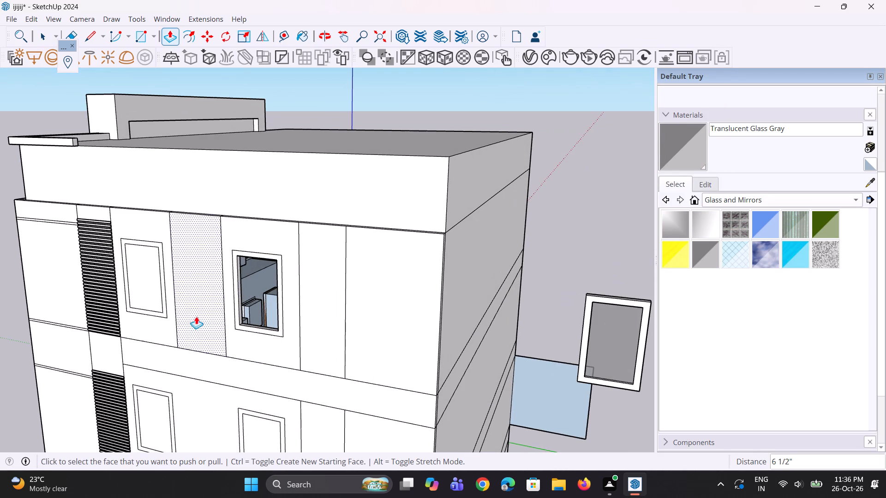
{"action": "double_click", "coordinate": [147, 298]}
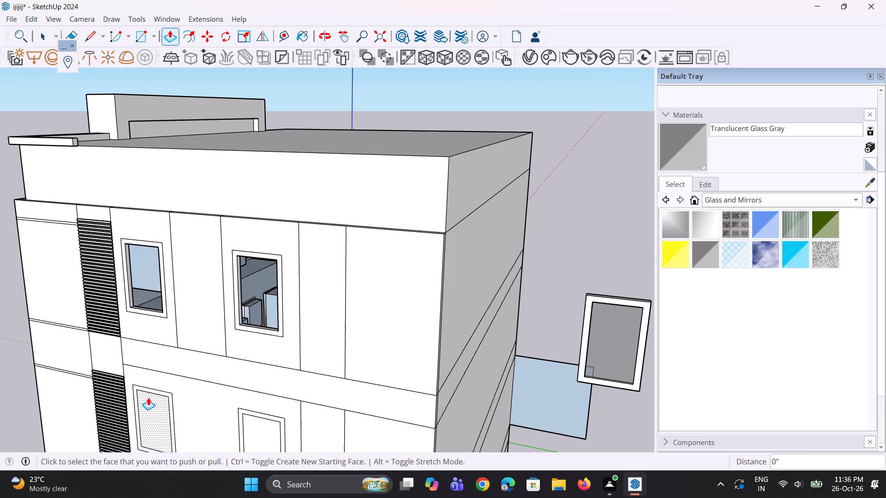
Repeat the inward push on the inner pane faces of both windows one floor below the top.
{"action": "double_click", "coordinate": [148, 397]}
{"action": "scroll", "coordinate": [204, 238], "scroll_direction": "down", "scroll_amount": 4}
{"action": "scroll", "coordinate": [232, 373], "scroll_direction": "up", "scroll_amount": 3}
{"action": "double_click", "coordinate": [234, 378]}
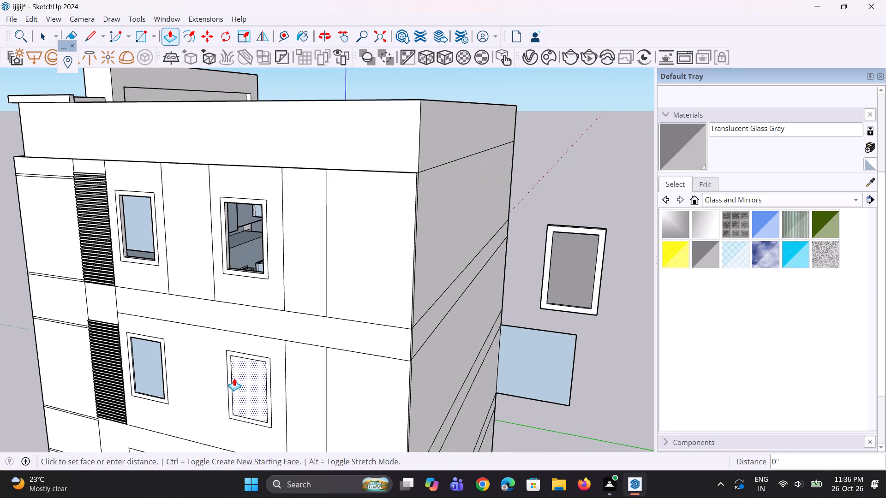
Push in the inner pane faces of both third-floor-down windows to cut their openings.
{"action": "scroll", "coordinate": [260, 240], "scroll_direction": "down", "scroll_amount": 6}
{"action": "middle_click_drag", "start_coordinate": [260, 317], "coordinate": [330, 252]}
{"action": "scroll", "coordinate": [323, 318], "scroll_direction": "up", "scroll_amount": 4}
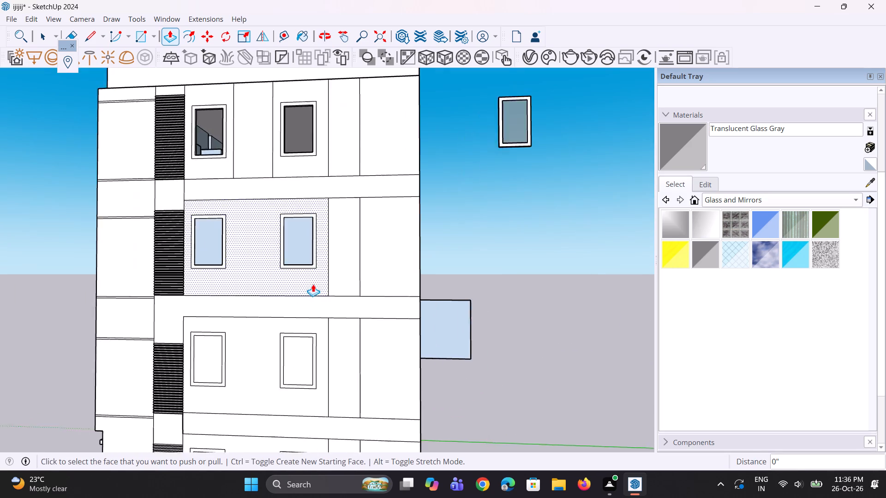
{"action": "scroll", "coordinate": [313, 284], "scroll_direction": "up", "scroll_amount": 1}
{"action": "middle_click_drag", "start_coordinate": [313, 295], "coordinate": [363, 338]}
{"action": "left_click", "coordinate": [350, 401]}
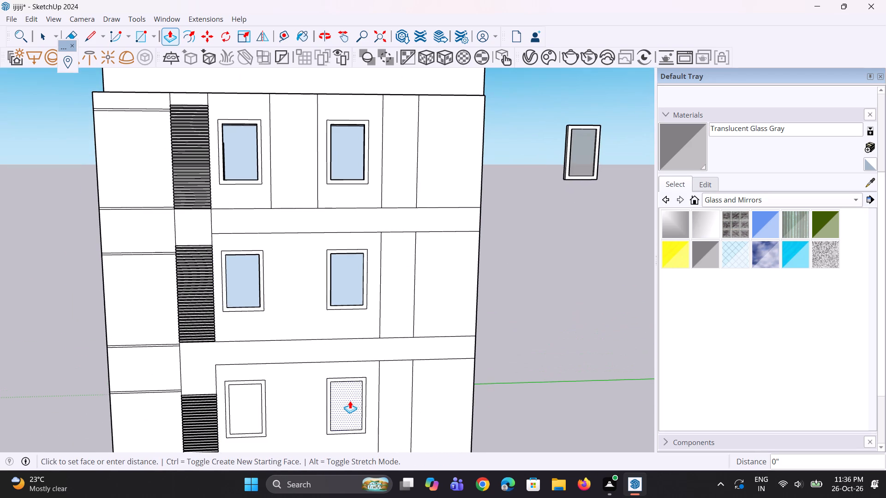
{"action": "left_click", "coordinate": [352, 389]}
{"action": "double_click", "coordinate": [250, 414]}
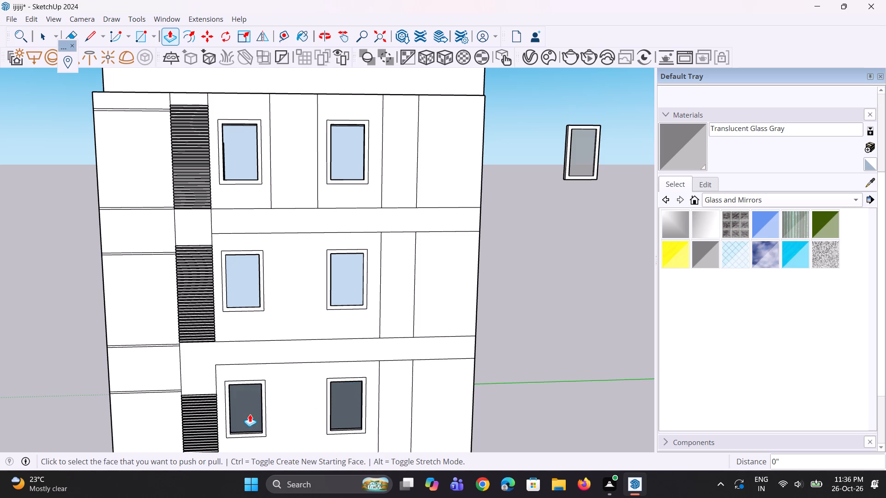
Repeat the inward push on the inner pane faces of both windows in the lowest row.
{"action": "scroll", "coordinate": [279, 367], "scroll_direction": "down", "scroll_amount": 3}
{"action": "scroll", "coordinate": [278, 371], "scroll_direction": "up", "scroll_amount": 1}
{"action": "middle_click_drag", "start_coordinate": [278, 370], "coordinate": [289, 302]}
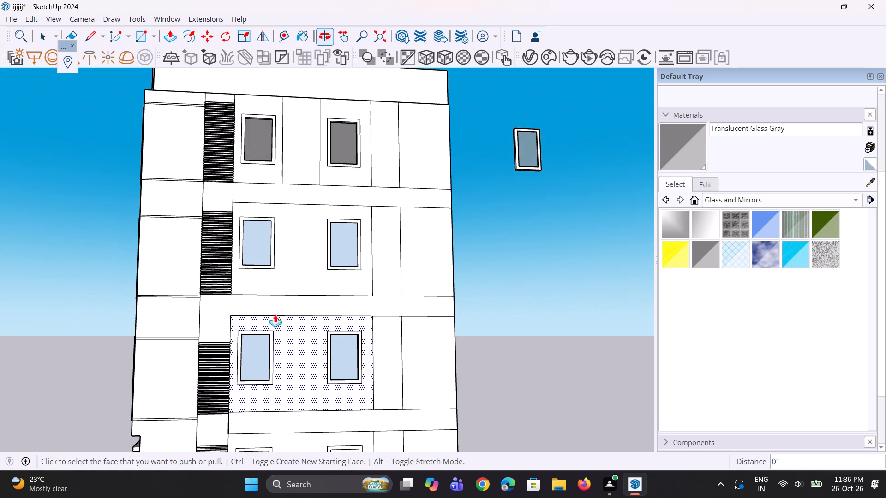
{"action": "scroll", "coordinate": [259, 339], "scroll_direction": "down", "scroll_amount": 10}
{"action": "scroll", "coordinate": [259, 406], "scroll_direction": "up", "scroll_amount": 8}
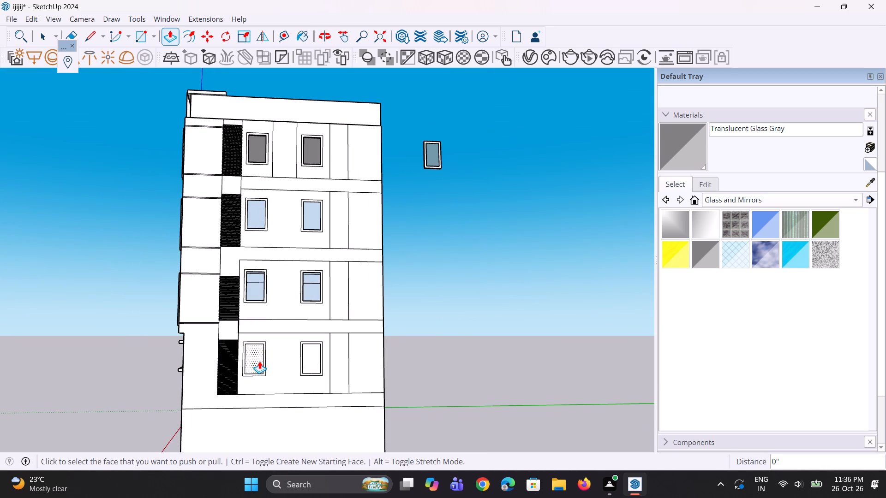
{"action": "double_click", "coordinate": [259, 361]}
{"action": "double_click", "coordinate": [311, 356]}
Push the inner pane faces of both windows one floor below the top further inward to open them into the interior.
{"action": "middle_click_drag", "start_coordinate": [317, 298], "coordinate": [278, 420]}
{"action": "scroll", "coordinate": [295, 308], "scroll_direction": "up", "scroll_amount": 2}
{"action": "left_click", "coordinate": [297, 257]}
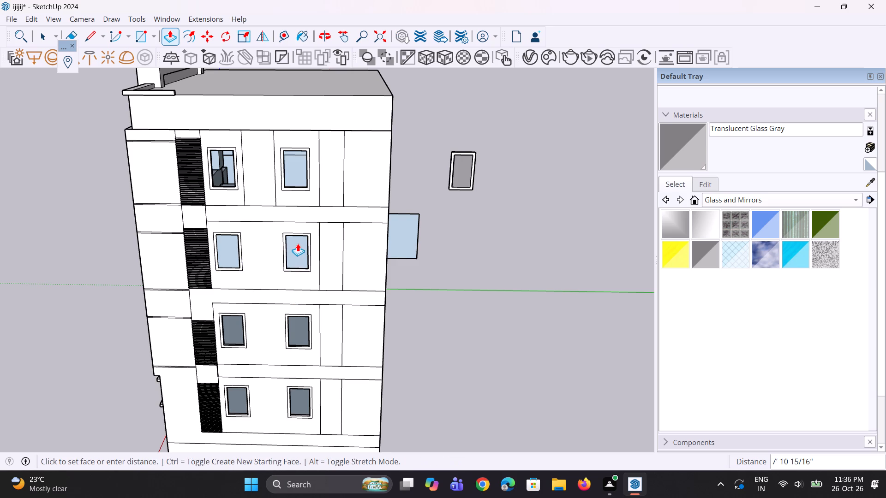
{"action": "left_click", "coordinate": [298, 243]}
{"action": "left_click", "coordinate": [296, 257]}
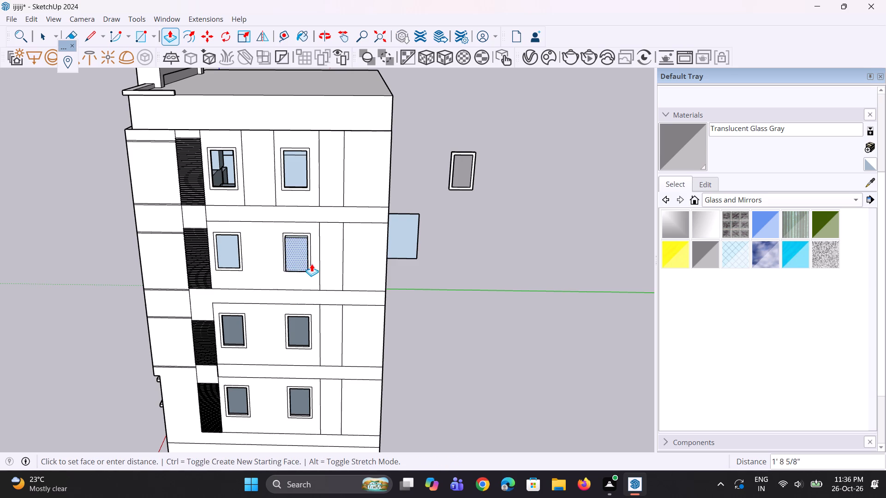
{"action": "left_click", "coordinate": [311, 264]}
{"action": "scroll", "coordinate": [306, 259], "scroll_direction": "up", "scroll_amount": 3}
{"action": "left_click", "coordinate": [298, 261]}
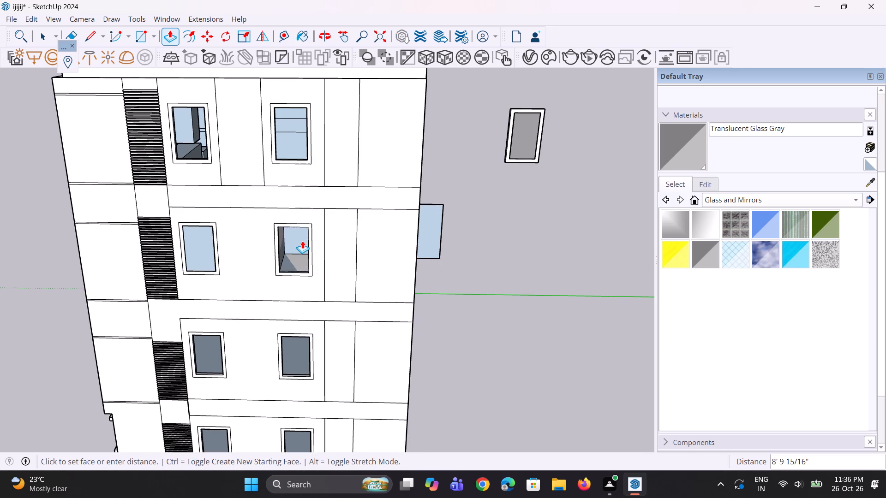
{"action": "left_click", "coordinate": [302, 241]}
{"action": "middle_click_drag", "start_coordinate": [281, 288], "coordinate": [318, 218]}
{"action": "scroll", "coordinate": [281, 288], "scroll_direction": "up", "scroll_amount": 1}
{"action": "scroll", "coordinate": [288, 314], "scroll_direction": "down", "scroll_amount": 4}
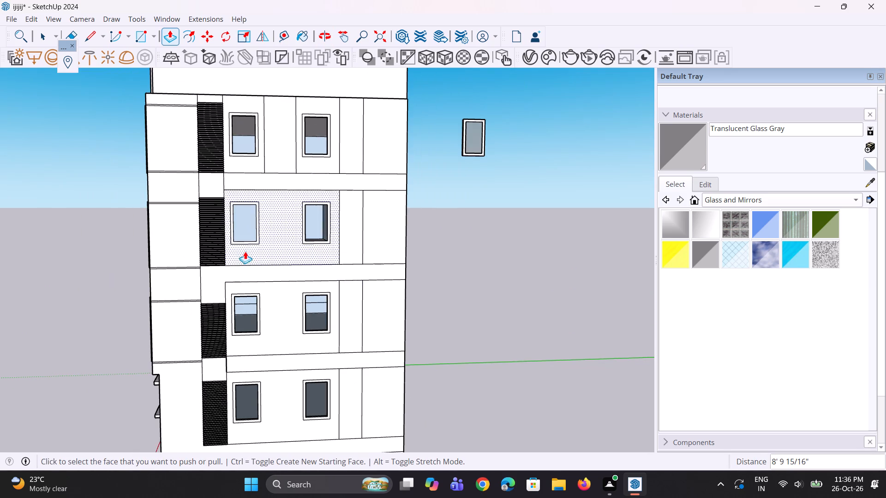
{"action": "double_click", "coordinate": [246, 229]}
{"action": "double_click", "coordinate": [248, 225]}
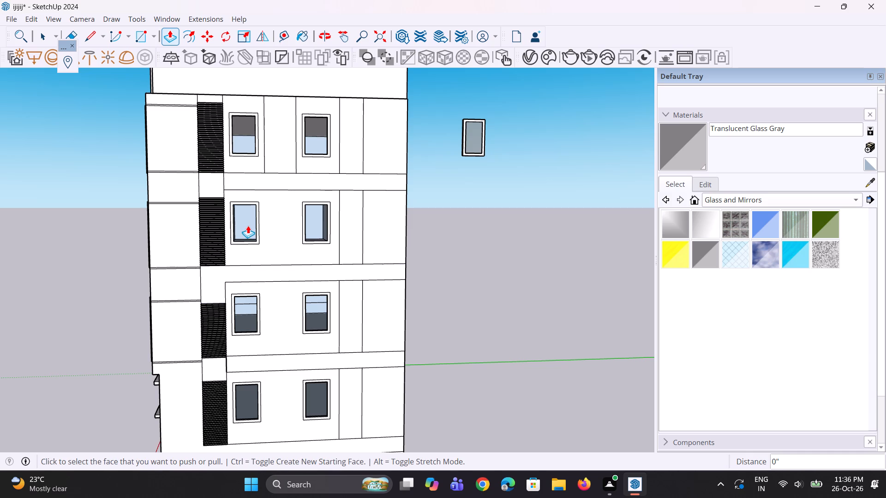
Move the separate framed gray-glass window by its lower corner into the opening of the top-floor window nearest the building's corner.
{"action": "middle_click_drag", "start_coordinate": [274, 314], "coordinate": [245, 391]}
{"action": "scroll", "coordinate": [245, 392], "scroll_direction": "down", "scroll_amount": 5}
{"action": "middle_click_drag", "start_coordinate": [256, 355], "coordinate": [269, 316]}
{"action": "key", "text": "space"}
{"action": "key", "text": "space"}
{"action": "left_click", "coordinate": [383, 243]}
{"action": "scroll", "coordinate": [385, 254], "scroll_direction": "up", "scroll_amount": 7}
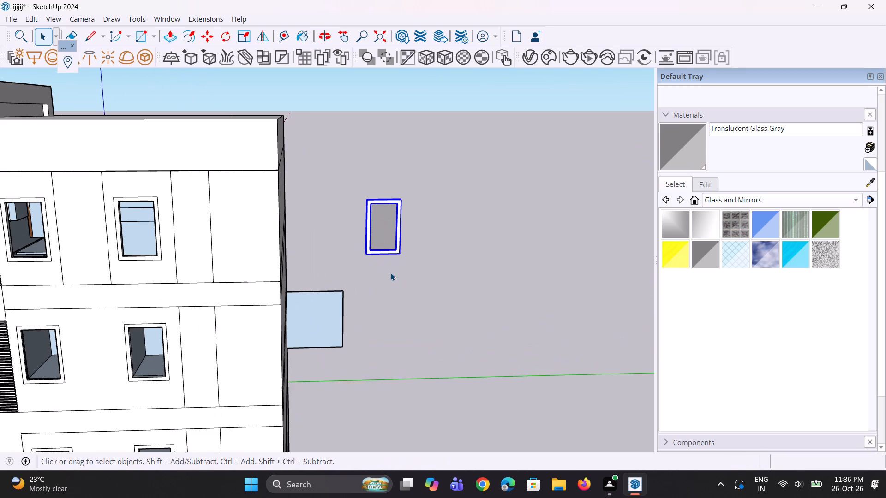
{"action": "key", "text": "m"}
{"action": "left_click", "coordinate": [403, 256]}
{"action": "scroll", "coordinate": [184, 266], "scroll_direction": "up", "scroll_amount": 1}
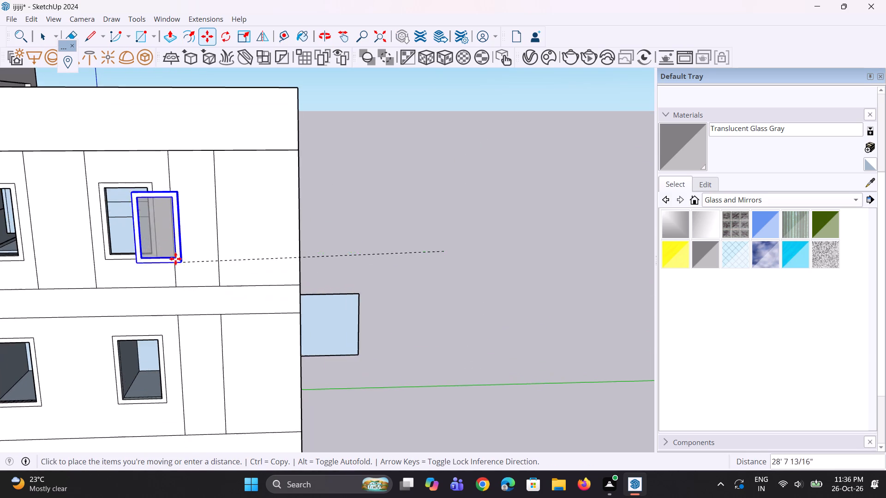
{"action": "scroll", "coordinate": [175, 259], "scroll_direction": "up", "scroll_amount": 4}
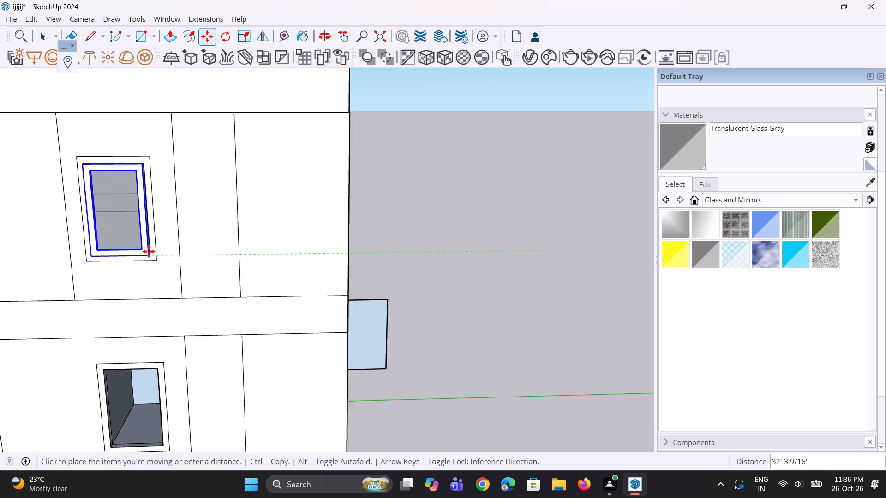
{"action": "scroll", "coordinate": [149, 251], "scroll_direction": "up", "scroll_amount": 4}
{"action": "left_click", "coordinate": [150, 255]}
Copy the placed gray-glass window into the other top-floor opening, beside the striped panel.
{"action": "scroll", "coordinate": [317, 339], "scroll_direction": "down", "scroll_amount": 10}
{"action": "scroll", "coordinate": [224, 314], "scroll_direction": "up", "scroll_amount": 5}
{"action": "key", "text": "m"}
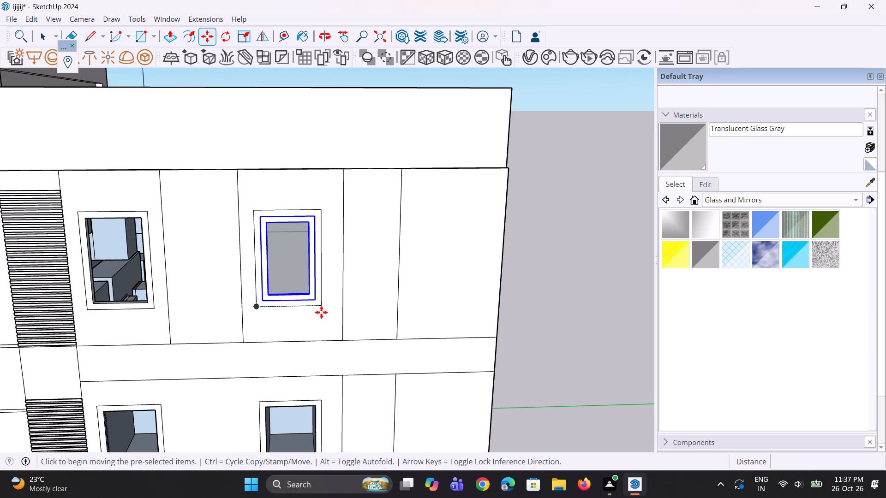
{"action": "left_click", "coordinate": [317, 299]}
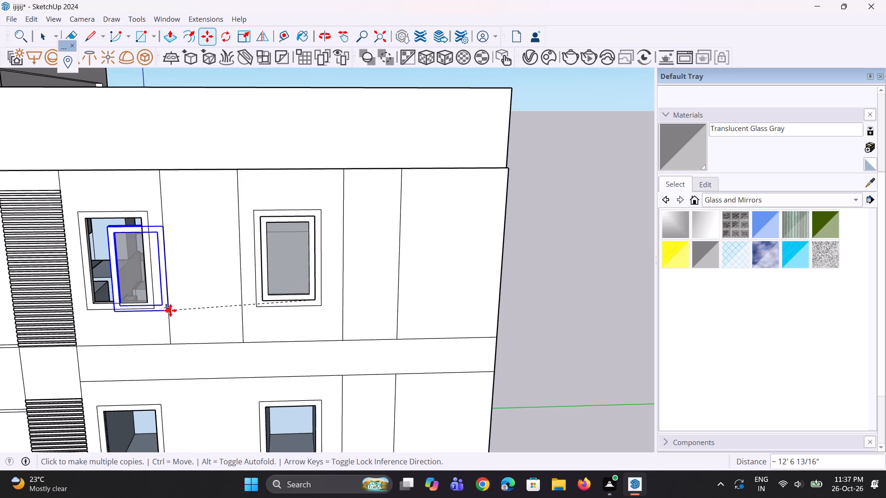
{"action": "scroll", "coordinate": [170, 310], "scroll_direction": "up", "scroll_amount": 3}
{"action": "left_click", "coordinate": [142, 302]}
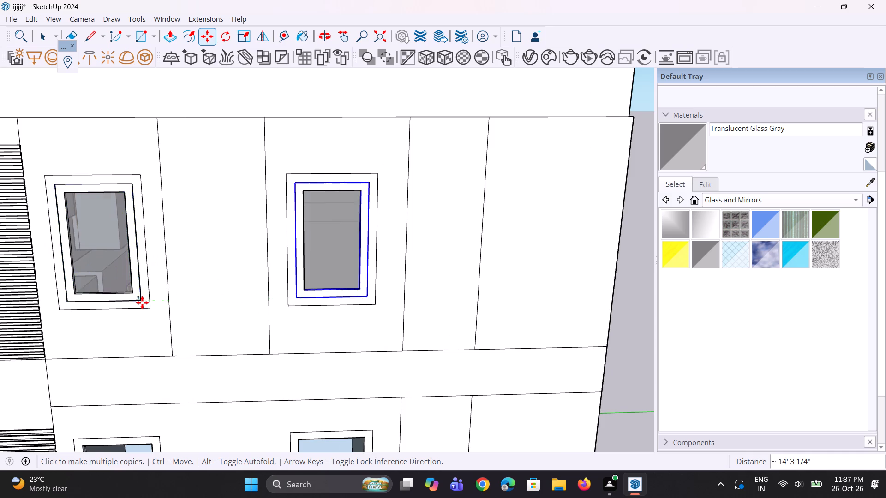
Place copies of the gray-glass window in both openings one floor below the top.
{"action": "scroll", "coordinate": [228, 265], "scroll_direction": "down", "scroll_amount": 7}
{"action": "scroll", "coordinate": [293, 411], "scroll_direction": "up", "scroll_amount": 4}
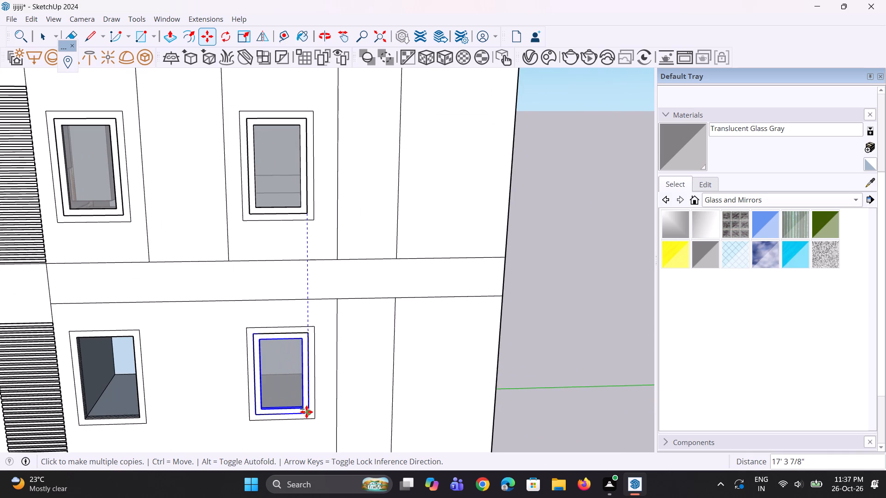
{"action": "left_click", "coordinate": [307, 412]}
{"action": "scroll", "coordinate": [151, 416], "scroll_direction": "up", "scroll_amount": 1}
{"action": "left_click", "coordinate": [137, 414]}
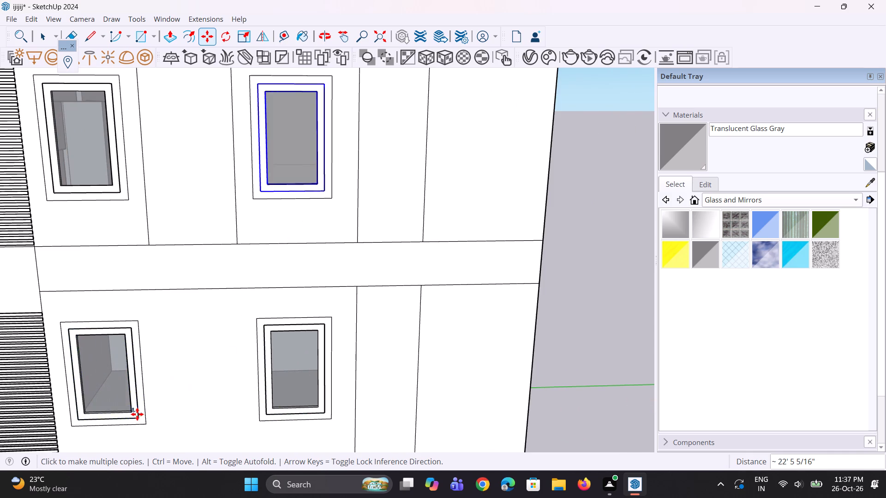
Place copies of the gray-glass window in both third-floor-down openings.
{"action": "scroll", "coordinate": [304, 287], "scroll_direction": "down", "scroll_amount": 13}
{"action": "scroll", "coordinate": [308, 415], "scroll_direction": "up", "scroll_amount": 5}
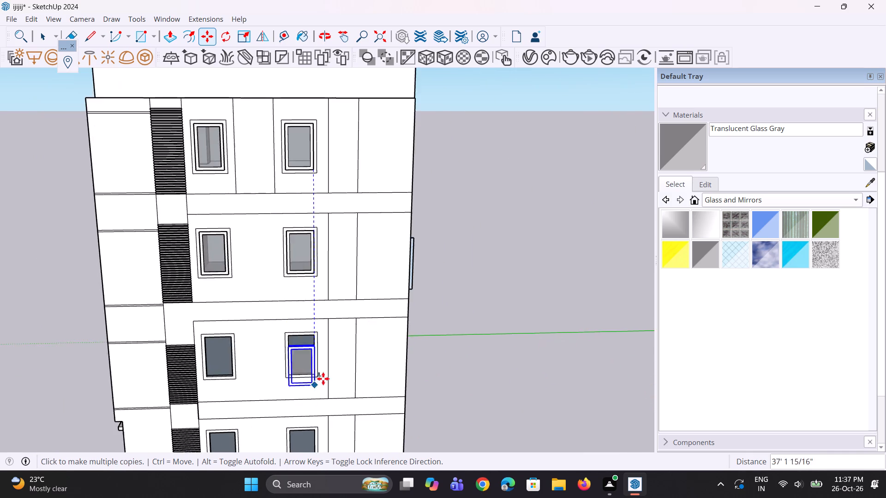
{"action": "scroll", "coordinate": [323, 379], "scroll_direction": "up", "scroll_amount": 2}
{"action": "left_click", "coordinate": [310, 371]}
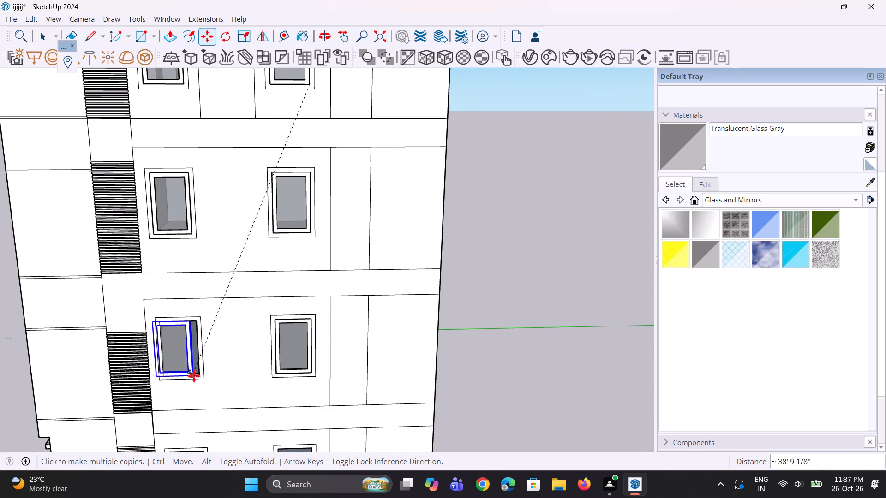
{"action": "left_click", "coordinate": [194, 376]}
Place copies of the gray-glass window in both openings of the lowest row.
{"action": "scroll", "coordinate": [225, 266], "scroll_direction": "down", "scroll_amount": 8}
{"action": "scroll", "coordinate": [275, 386], "scroll_direction": "up", "scroll_amount": 4}
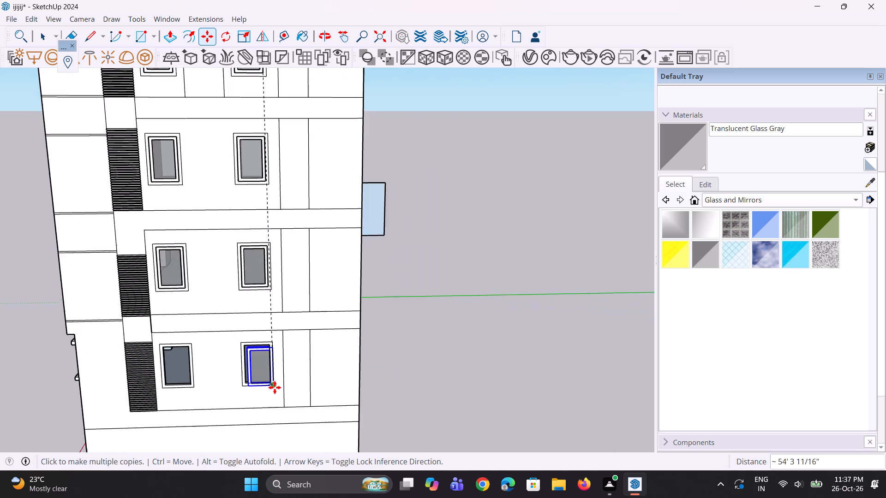
{"action": "scroll", "coordinate": [275, 387], "scroll_direction": "up", "scroll_amount": 3}
{"action": "left_click", "coordinate": [263, 377]}
{"action": "scroll", "coordinate": [170, 398], "scroll_direction": "up", "scroll_amount": 3}
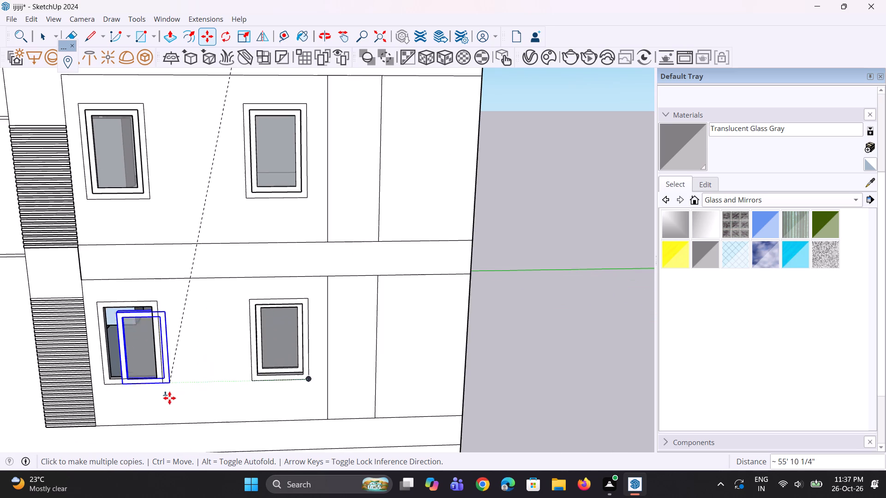
{"action": "scroll", "coordinate": [168, 396], "scroll_direction": "up", "scroll_amount": 5}
{"action": "left_click", "coordinate": [150, 365]}
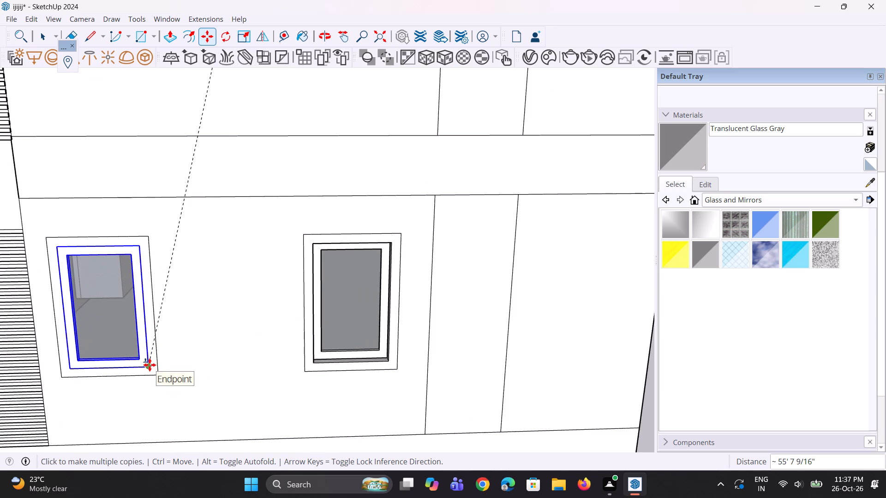
{"action": "key", "text": "space"}
{"action": "key", "text": "space"}
Move the recessed lowest-row window farther from the striped panel outward 6 1/2" so it sits flush with the wall.
{"action": "left_click", "coordinate": [345, 349]}
{"action": "scroll", "coordinate": [371, 356], "scroll_direction": "up", "scroll_amount": 5}
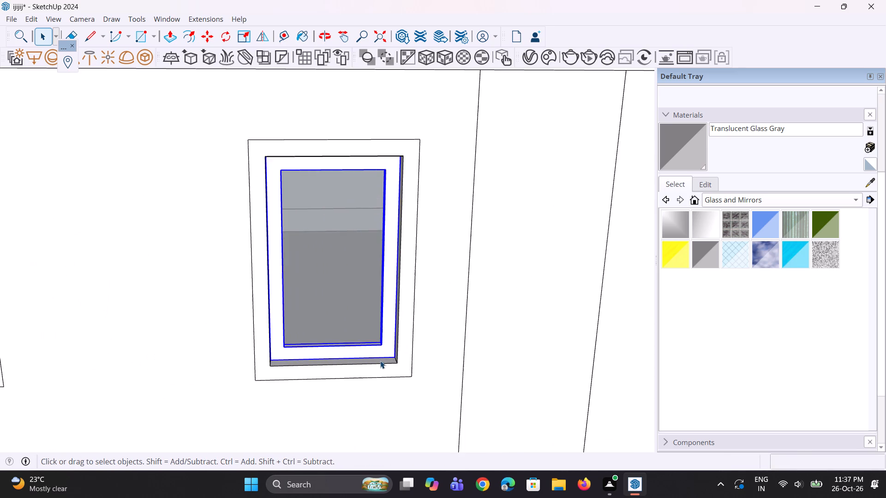
{"action": "scroll", "coordinate": [380, 361], "scroll_direction": "up", "scroll_amount": 3}
{"action": "key", "text": "m"}
{"action": "left_click", "coordinate": [399, 353]}
{"action": "left_click", "coordinate": [402, 360]}
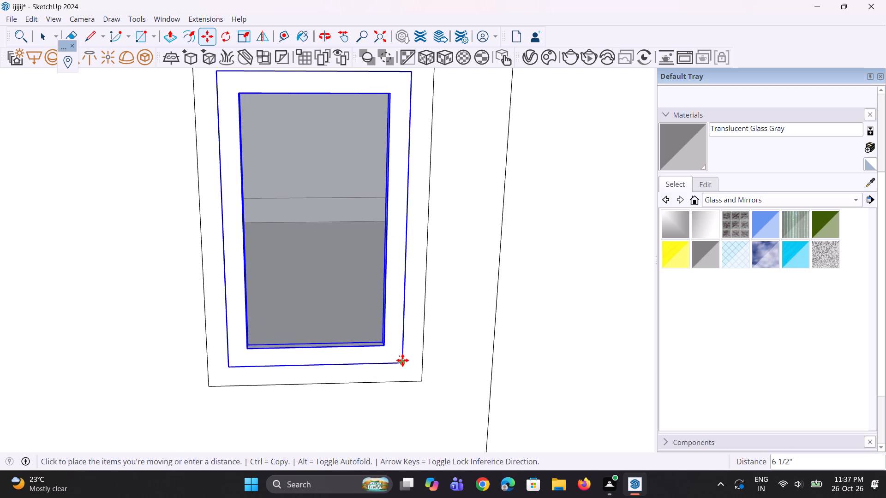
{"action": "key", "text": "space"}
Pull the surround face of that lowest-row window outward 4" and repeat it on the window beside the striped panel.
{"action": "key", "text": "p"}
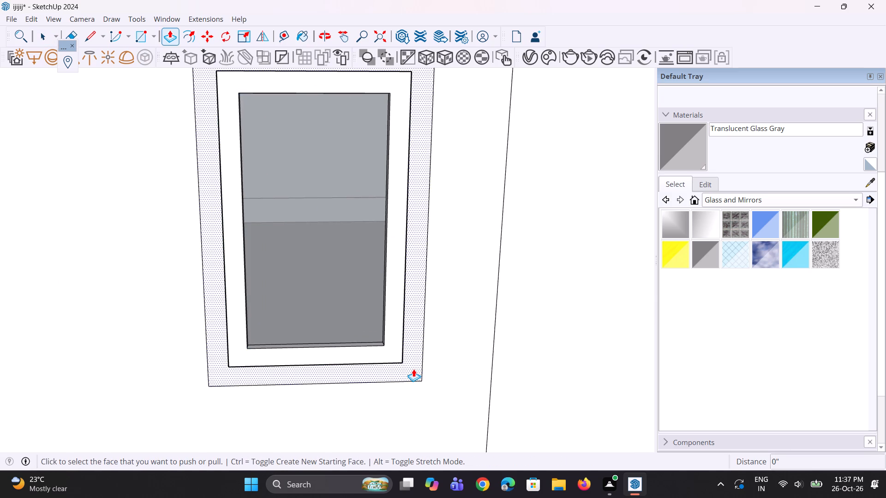
{"action": "left_click", "coordinate": [413, 369]}
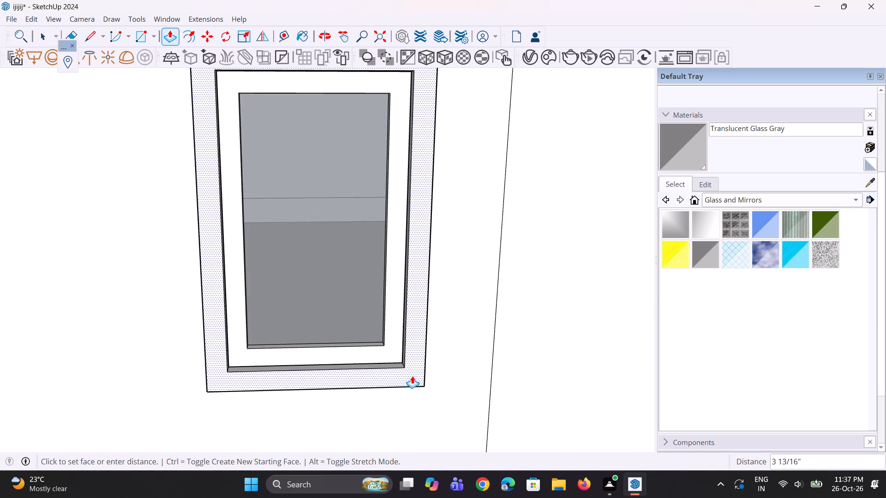
{"action": "type", "text": "4\""}
{"action": "key", "text": "Return"}
{"action": "scroll", "coordinate": [397, 396], "scroll_direction": "down", "scroll_amount": 10}
{"action": "middle_click_drag", "start_coordinate": [232, 383], "coordinate": [166, 399]}
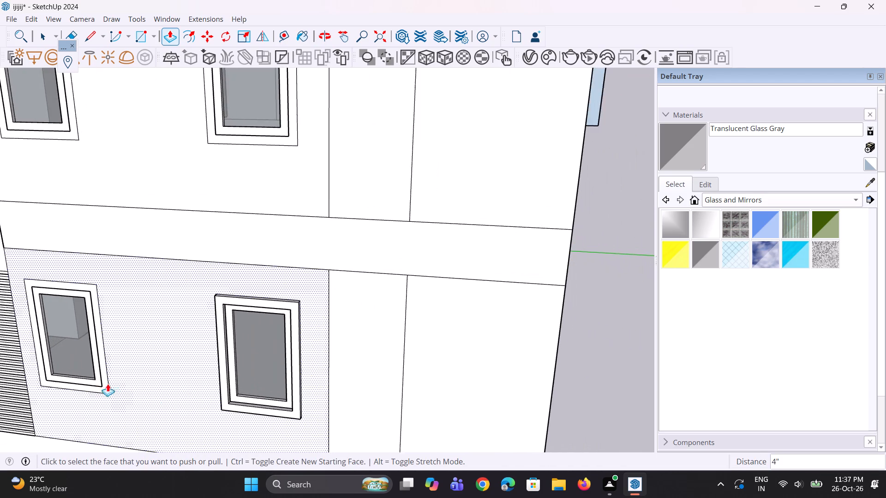
{"action": "scroll", "coordinate": [96, 383], "scroll_direction": "up", "scroll_amount": 2}
{"action": "double_click", "coordinate": [106, 387]}
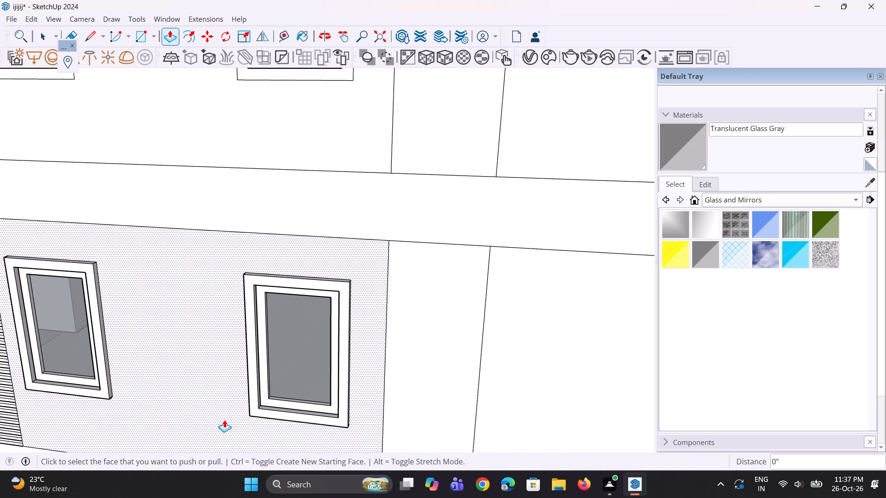
Pull the lowest-row surround farther from the striped panel out about 2" more and match the other surround to it.
{"action": "scroll", "coordinate": [230, 416], "scroll_direction": "up", "scroll_amount": 2}
{"action": "left_click", "coordinate": [263, 405]}
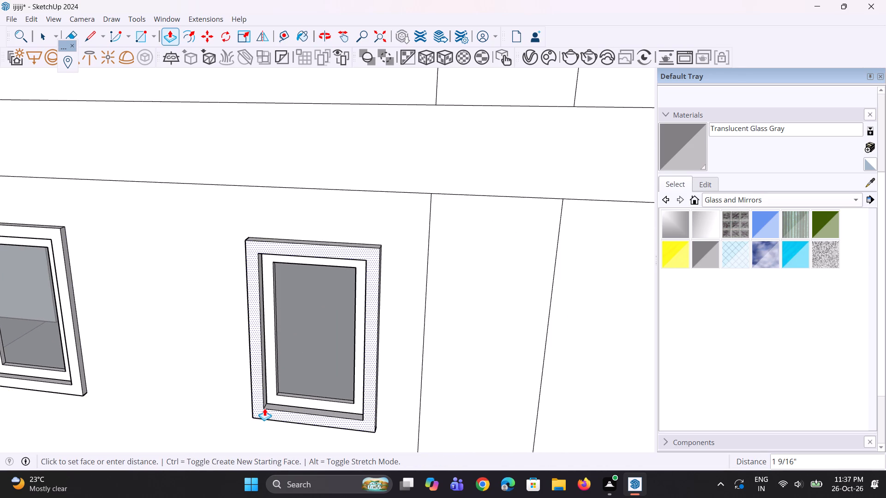
{"action": "left_click", "coordinate": [264, 409]}
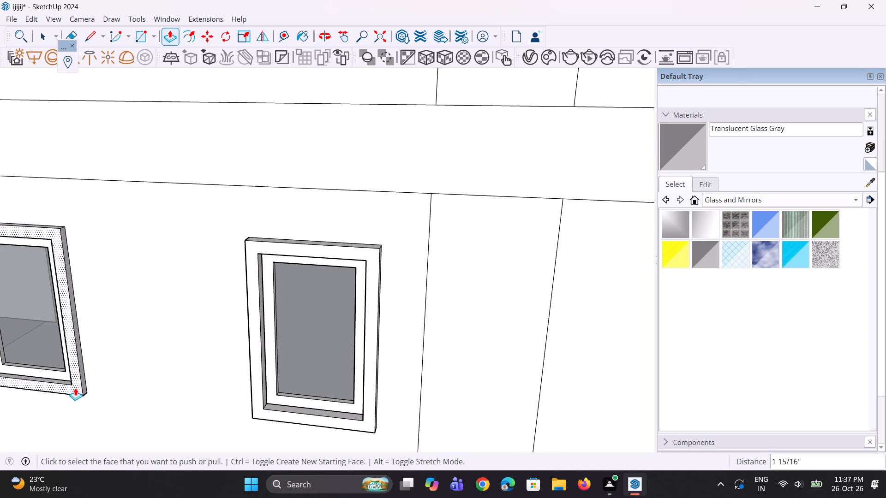
{"action": "left_click_drag", "start_coordinate": [75, 387], "coordinate": [79, 389]}
{"action": "left_click", "coordinate": [78, 389]}
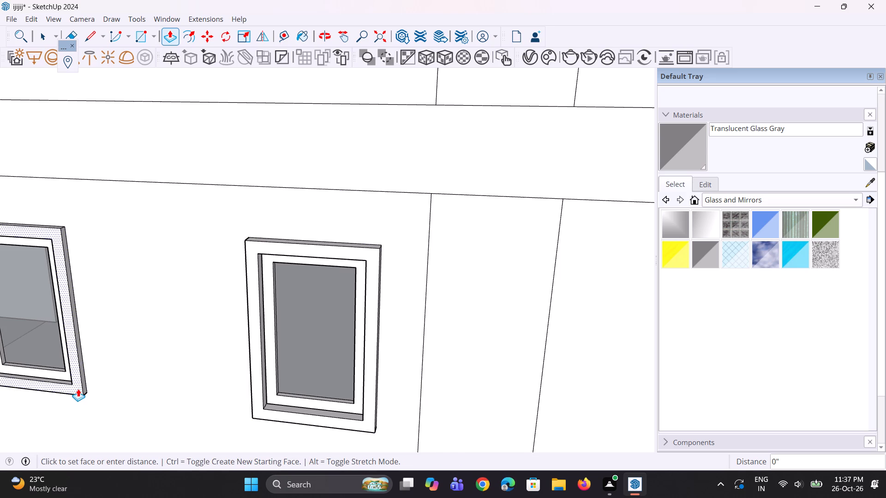
{"action": "left_click", "coordinate": [261, 413]}
Pull both surround faces one row above the lowest outward about 5 15/16", matching the depth of the lowest-row surrounds.
{"action": "scroll", "coordinate": [191, 430], "scroll_direction": "down", "scroll_amount": 10}
{"action": "scroll", "coordinate": [245, 297], "scroll_direction": "up", "scroll_amount": 2}
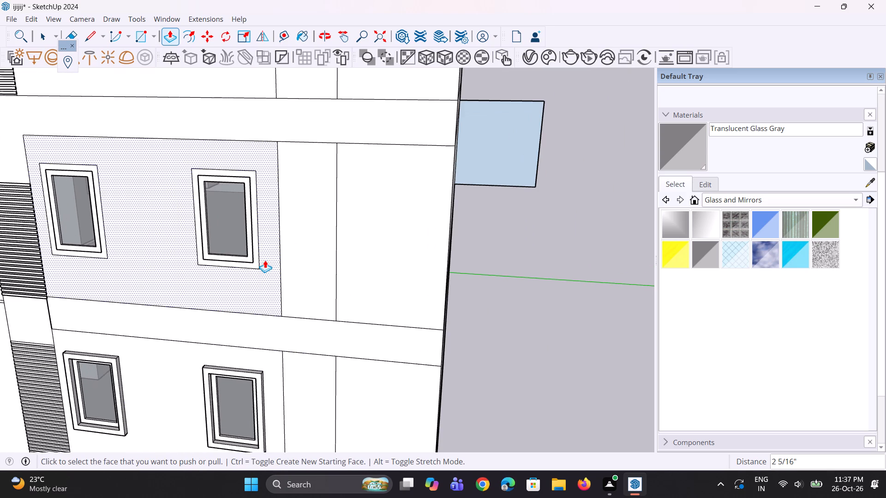
{"action": "left_click", "coordinate": [256, 263]}
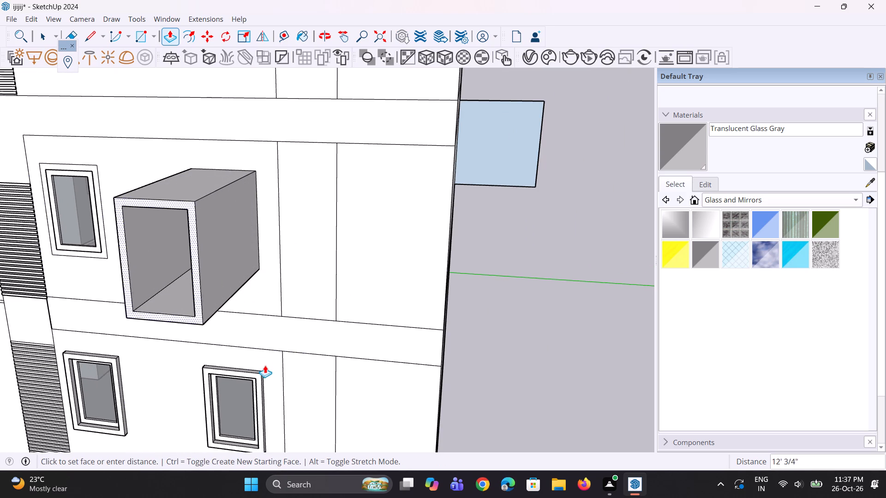
{"action": "left_click", "coordinate": [263, 382]}
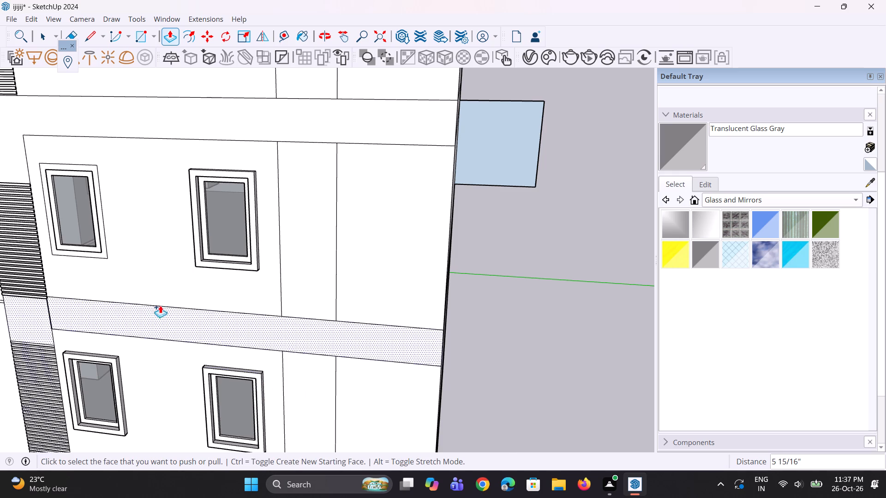
{"action": "scroll", "coordinate": [132, 284], "scroll_direction": "up", "scroll_amount": 4}
{"action": "double_click", "coordinate": [94, 252]}
{"action": "scroll", "coordinate": [161, 400], "scroll_direction": "down", "scroll_amount": 2}
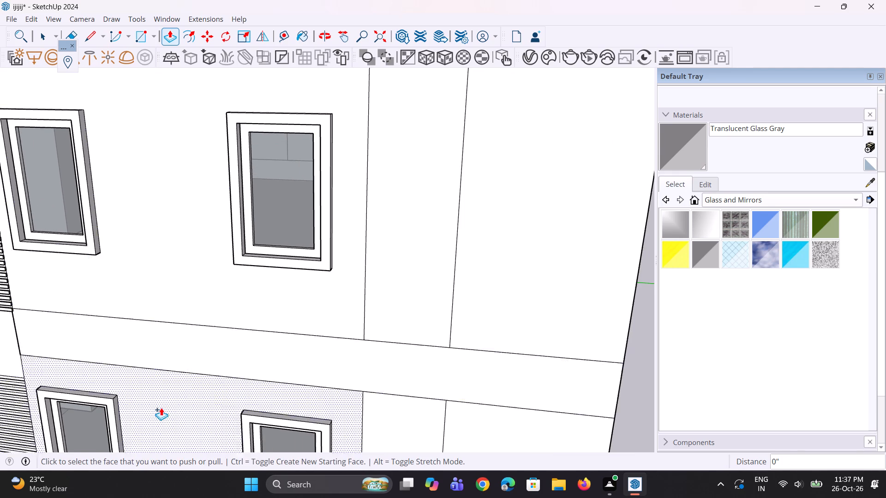
Repeat the same outward pull on the surround faces of both windows one floor below the top.
{"action": "scroll", "coordinate": [161, 408], "scroll_direction": "down", "scroll_amount": 9}
{"action": "scroll", "coordinate": [224, 251], "scroll_direction": "up", "scroll_amount": 6}
{"action": "double_click", "coordinate": [220, 242]}
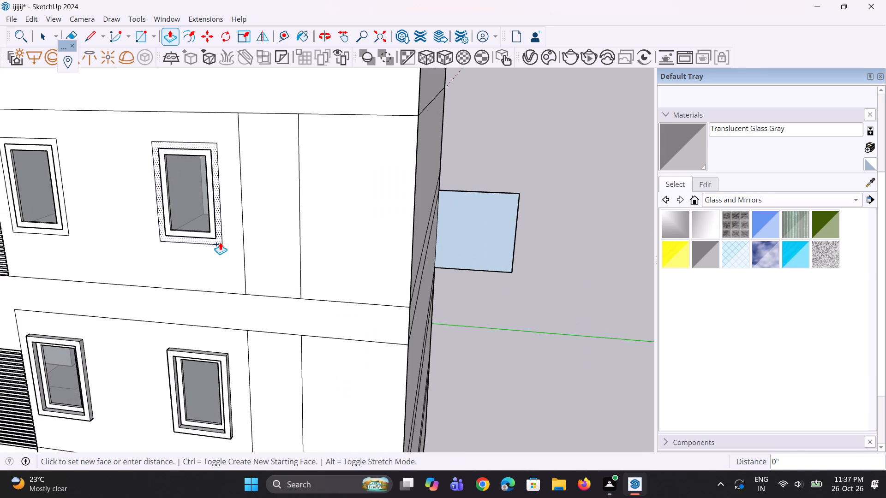
{"action": "double_click", "coordinate": [66, 235]}
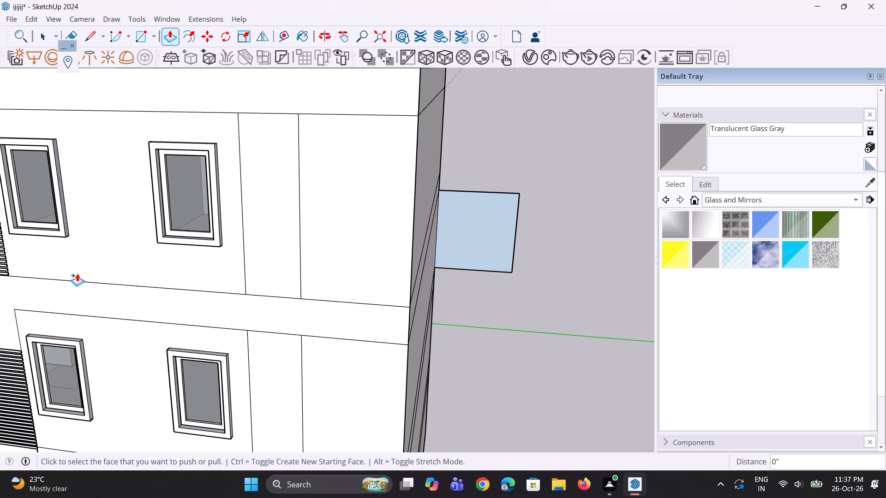
Repeat the same outward pull on the surround faces of both top-floor windows.
{"action": "scroll", "coordinate": [125, 368], "scroll_direction": "down", "scroll_amount": 11}
{"action": "scroll", "coordinate": [144, 248], "scroll_direction": "up", "scroll_amount": 6}
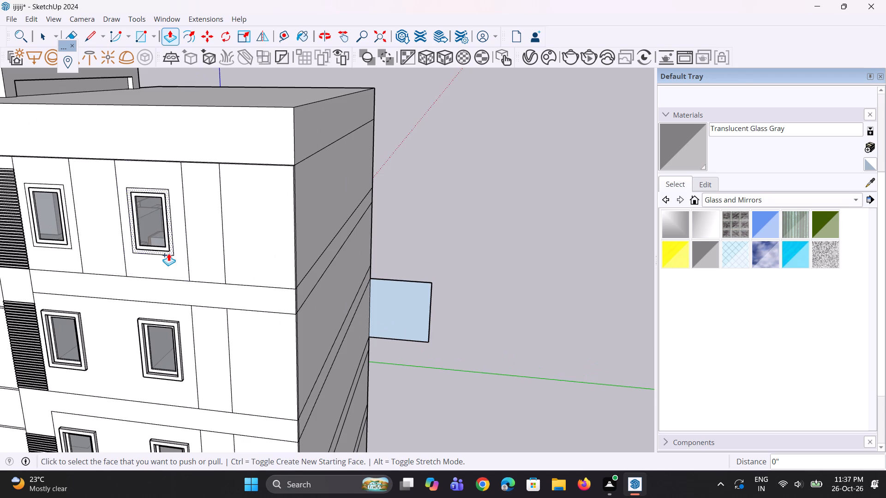
{"action": "scroll", "coordinate": [168, 253], "scroll_direction": "up", "scroll_amount": 3}
{"action": "double_click", "coordinate": [168, 253]}
{"action": "scroll", "coordinate": [32, 247], "scroll_direction": "up", "scroll_amount": 2}
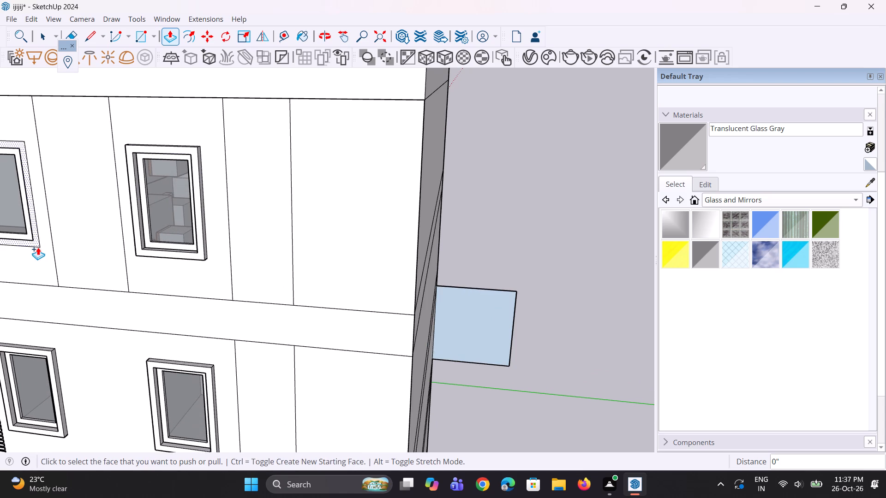
{"action": "double_click", "coordinate": [38, 247]}
{"action": "middle_click_drag", "start_coordinate": [72, 328], "coordinate": [154, 310]}
{"action": "scroll", "coordinate": [72, 328], "scroll_direction": "up", "scroll_amount": 1}
{"action": "scroll", "coordinate": [135, 341], "scroll_direction": "down", "scroll_amount": 6}
{"action": "scroll", "coordinate": [135, 346], "scroll_direction": "up", "scroll_amount": 1}
{"action": "middle_click_drag", "start_coordinate": [135, 346], "coordinate": [145, 302]}
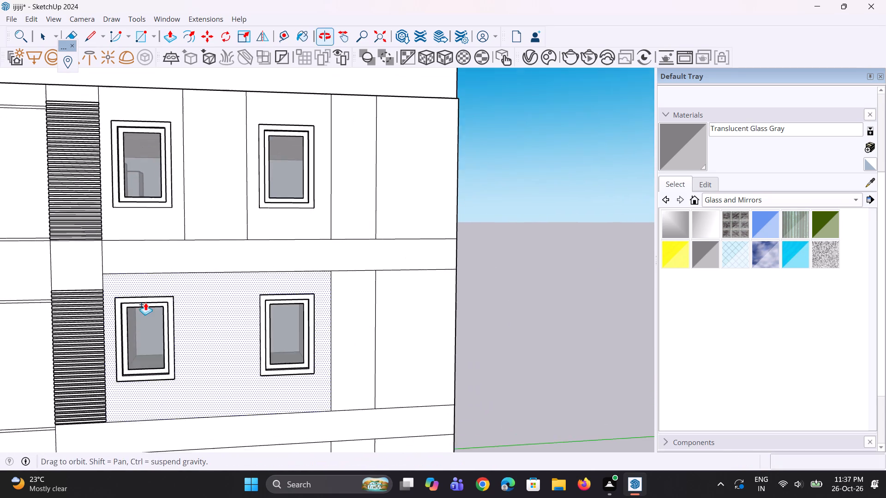
{"action": "scroll", "coordinate": [145, 307], "scroll_direction": "down", "scroll_amount": 7}
{"action": "middle_click_drag", "start_coordinate": [144, 362], "coordinate": [133, 323]}
{"action": "scroll", "coordinate": [141, 348], "scroll_direction": "down", "scroll_amount": 6}
{"action": "key", "text": "space"}
{"action": "key", "text": "space"}
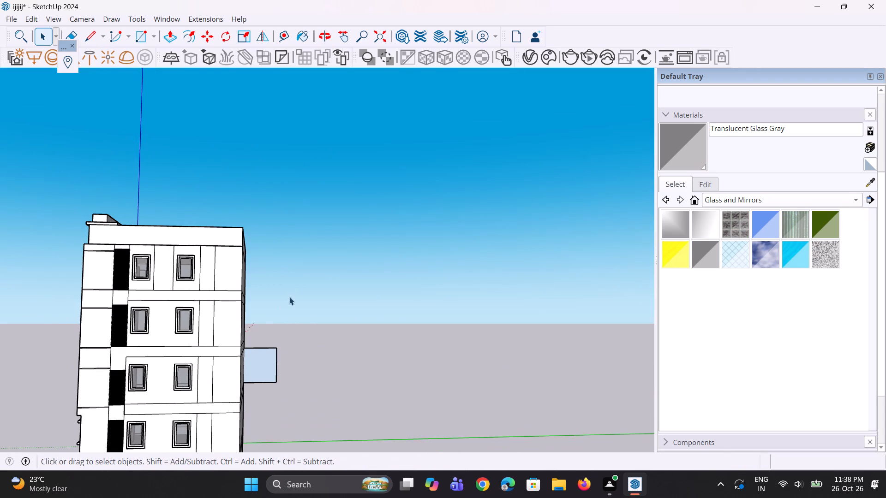
Pull the parapet band's face above the top-floor windows outward about 6 1/2" flush with the wall below.
{"action": "left_click", "coordinate": [289, 297]}
{"action": "scroll", "coordinate": [224, 343], "scroll_direction": "up", "scroll_amount": 4}
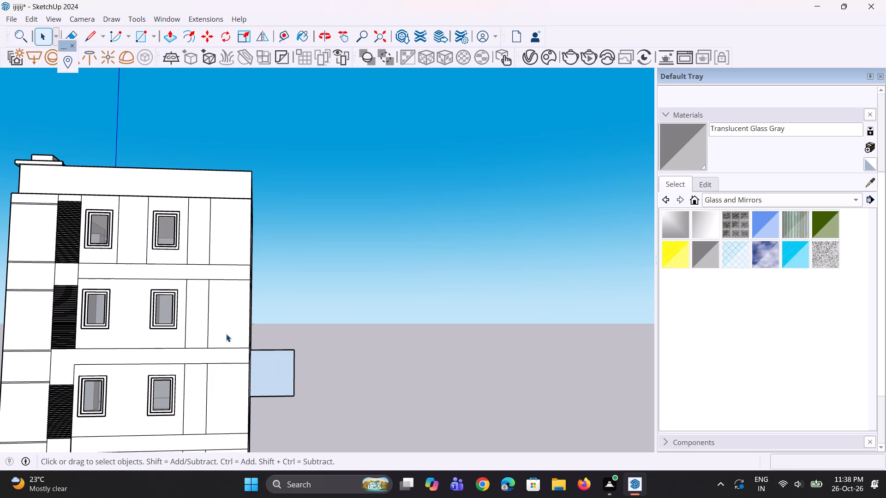
{"action": "middle_click_drag", "start_coordinate": [121, 184], "coordinate": [111, 318]}
{"action": "scroll", "coordinate": [115, 298], "scroll_direction": "up", "scroll_amount": 4}
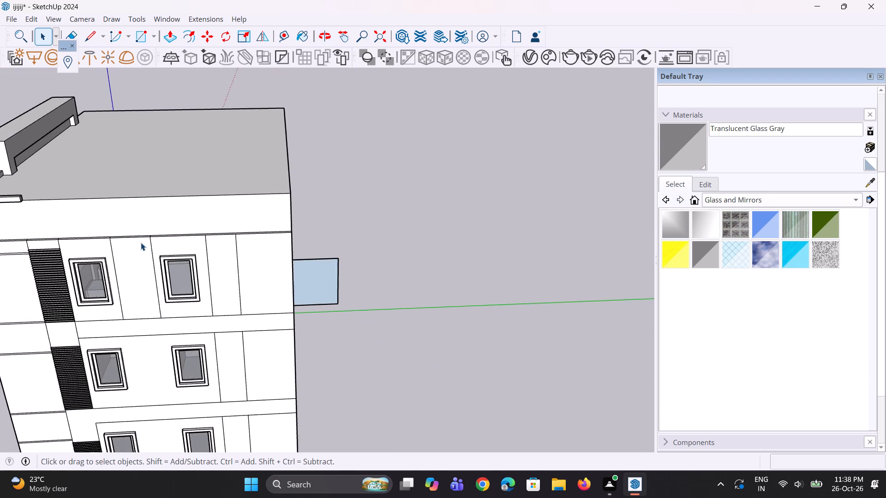
{"action": "scroll", "coordinate": [141, 243], "scroll_direction": "up", "scroll_amount": 5}
{"action": "middle_click_drag", "start_coordinate": [110, 239], "coordinate": [162, 246]}
{"action": "scroll", "coordinate": [166, 244], "scroll_direction": "up", "scroll_amount": 3}
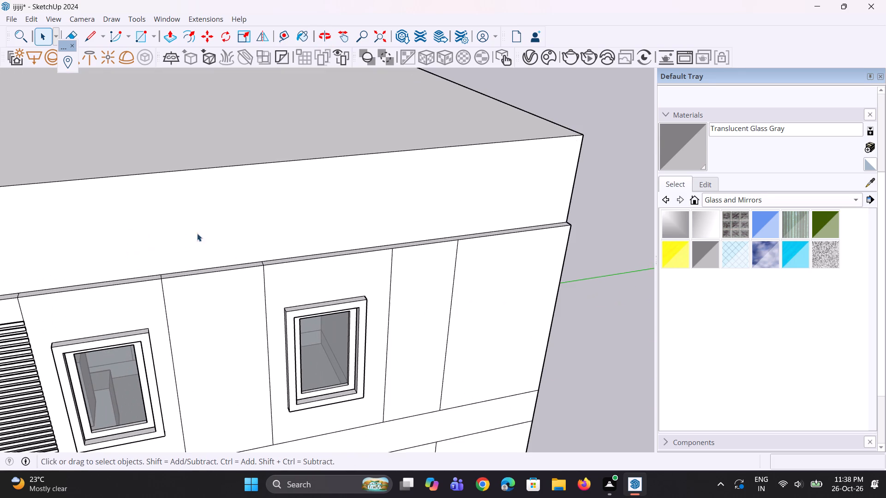
{"action": "key", "text": "p"}
{"action": "left_click", "coordinate": [223, 218]}
{"action": "left_click", "coordinate": [219, 284]}
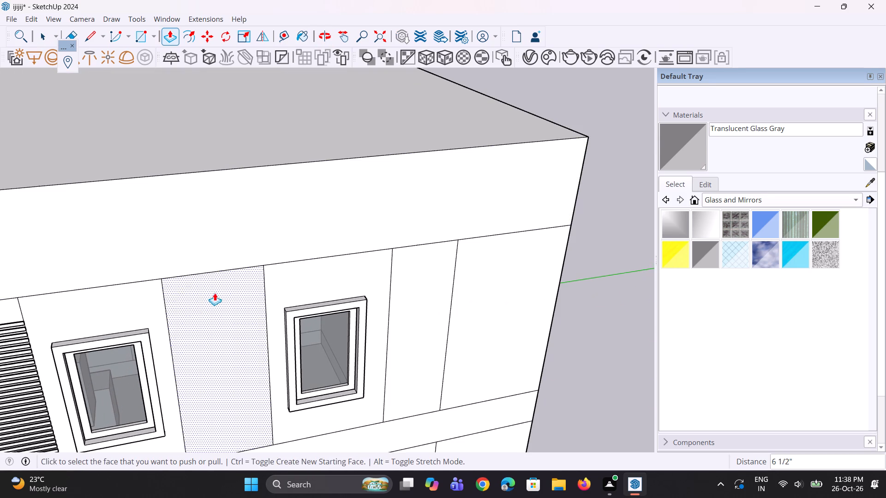
Draw two vertical lines about 6' 5 5/8" long up the parapet, extending the edges of the panel between the top-floor windows to the roof edge.
{"action": "middle_click_drag", "start_coordinate": [173, 301], "coordinate": [172, 305]}
{"action": "scroll", "coordinate": [171, 302], "scroll_direction": "up", "scroll_amount": 1}
{"action": "key", "text": "l"}
{"action": "scroll", "coordinate": [233, 264], "scroll_direction": "up", "scroll_amount": 1}
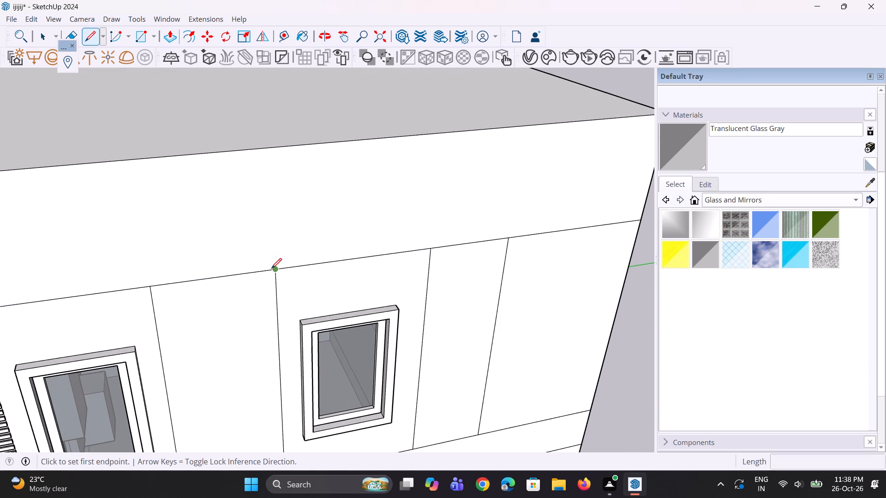
{"action": "left_click", "coordinate": [273, 271]}
{"action": "left_click", "coordinate": [272, 146]}
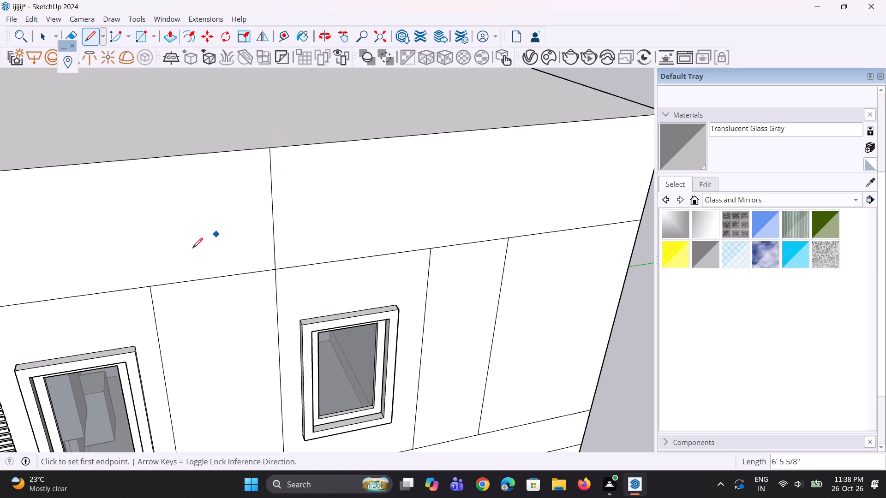
{"action": "left_click", "coordinate": [153, 285]}
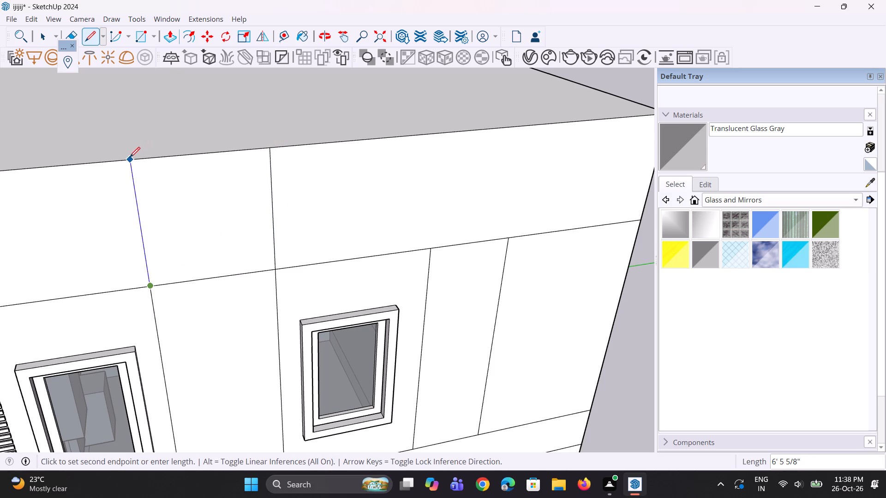
{"action": "left_click", "coordinate": [129, 158]}
{"action": "key", "text": "space"}
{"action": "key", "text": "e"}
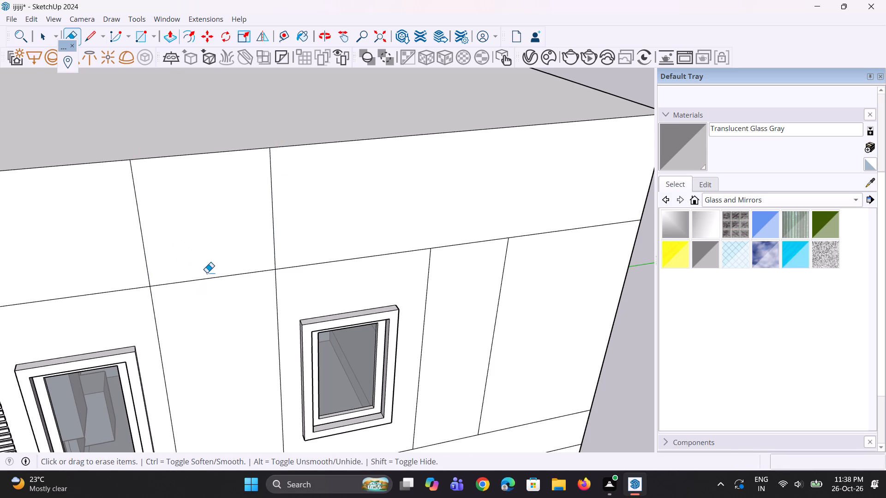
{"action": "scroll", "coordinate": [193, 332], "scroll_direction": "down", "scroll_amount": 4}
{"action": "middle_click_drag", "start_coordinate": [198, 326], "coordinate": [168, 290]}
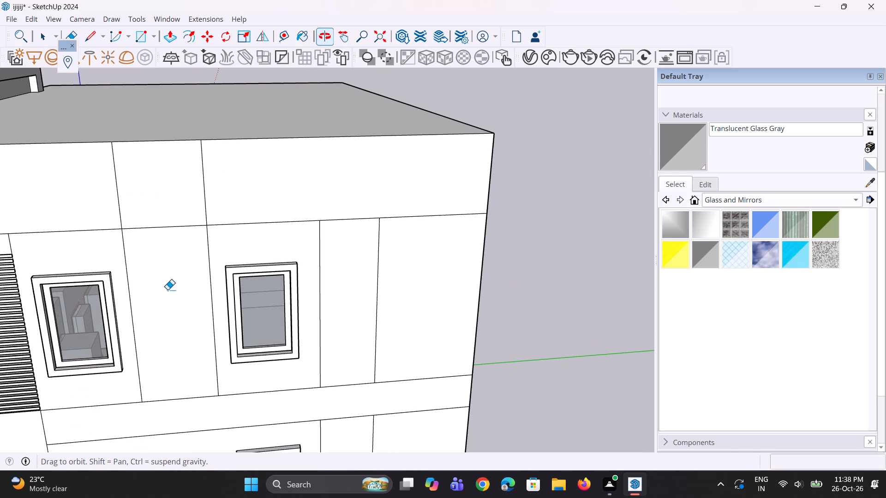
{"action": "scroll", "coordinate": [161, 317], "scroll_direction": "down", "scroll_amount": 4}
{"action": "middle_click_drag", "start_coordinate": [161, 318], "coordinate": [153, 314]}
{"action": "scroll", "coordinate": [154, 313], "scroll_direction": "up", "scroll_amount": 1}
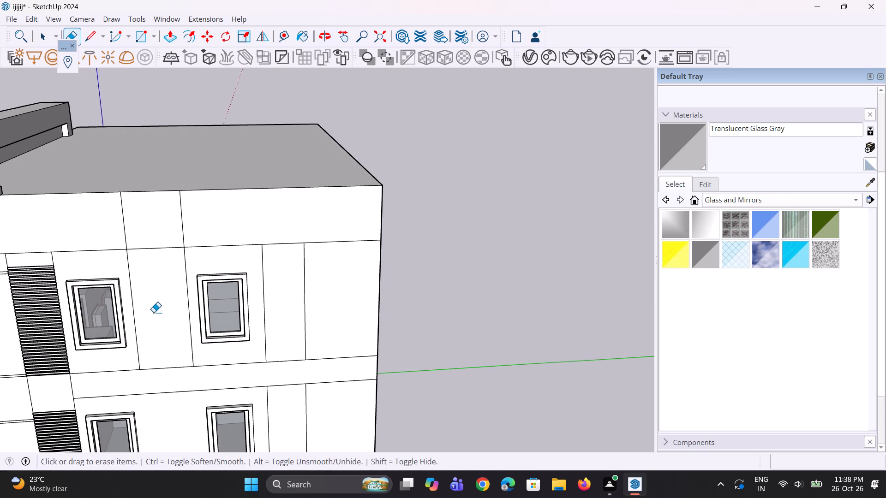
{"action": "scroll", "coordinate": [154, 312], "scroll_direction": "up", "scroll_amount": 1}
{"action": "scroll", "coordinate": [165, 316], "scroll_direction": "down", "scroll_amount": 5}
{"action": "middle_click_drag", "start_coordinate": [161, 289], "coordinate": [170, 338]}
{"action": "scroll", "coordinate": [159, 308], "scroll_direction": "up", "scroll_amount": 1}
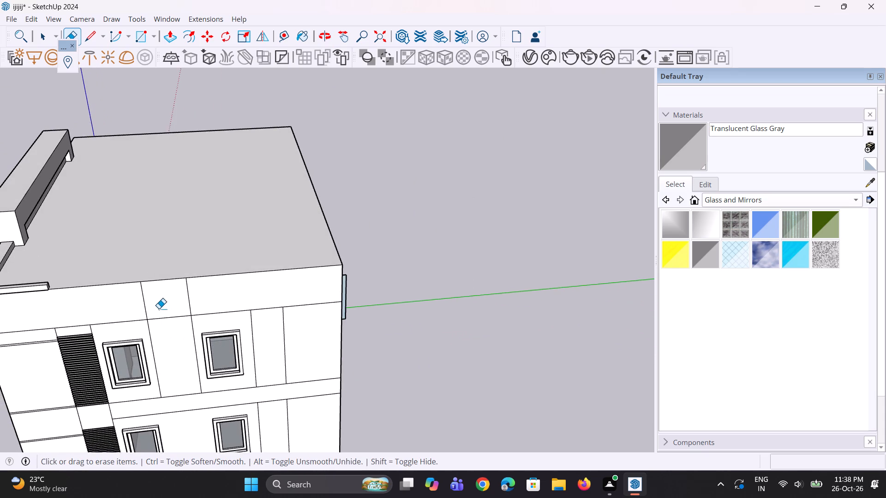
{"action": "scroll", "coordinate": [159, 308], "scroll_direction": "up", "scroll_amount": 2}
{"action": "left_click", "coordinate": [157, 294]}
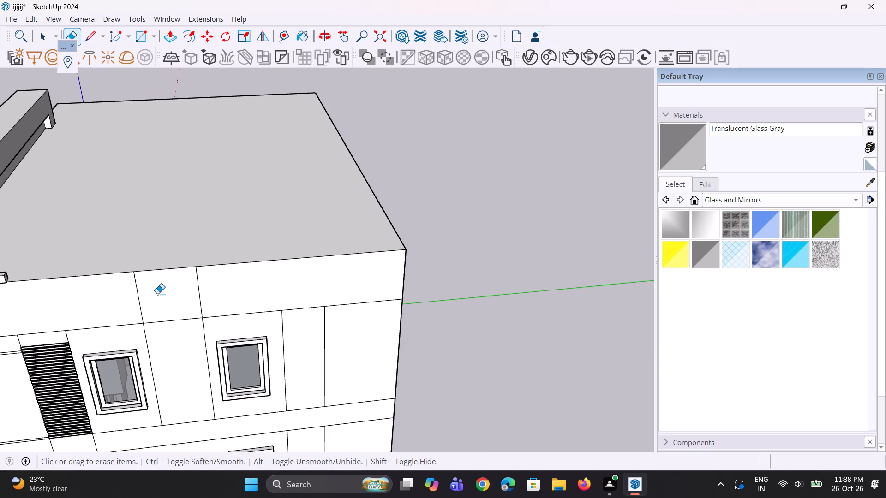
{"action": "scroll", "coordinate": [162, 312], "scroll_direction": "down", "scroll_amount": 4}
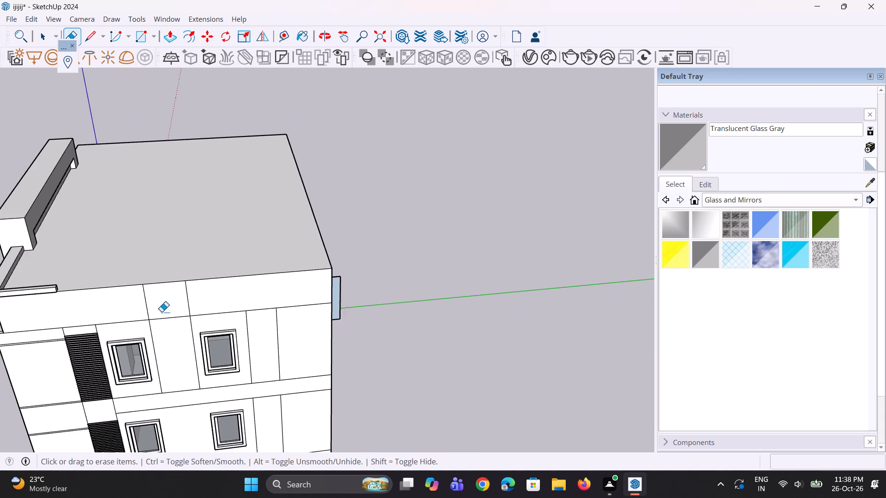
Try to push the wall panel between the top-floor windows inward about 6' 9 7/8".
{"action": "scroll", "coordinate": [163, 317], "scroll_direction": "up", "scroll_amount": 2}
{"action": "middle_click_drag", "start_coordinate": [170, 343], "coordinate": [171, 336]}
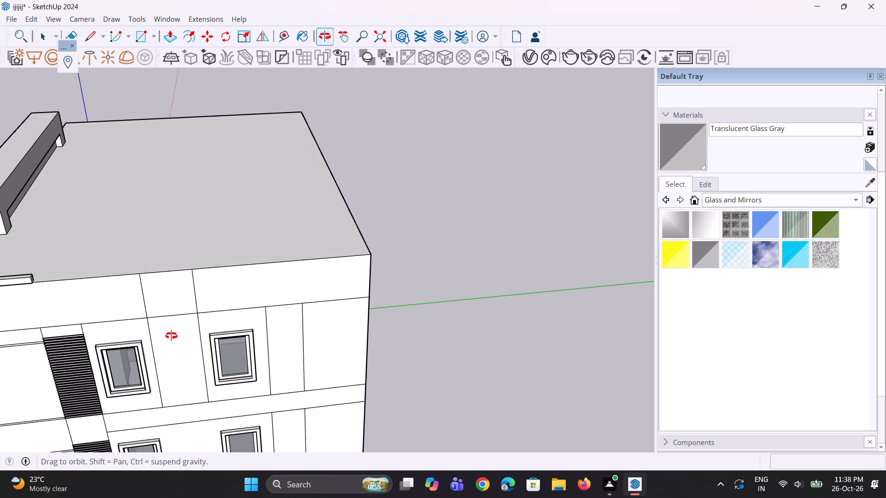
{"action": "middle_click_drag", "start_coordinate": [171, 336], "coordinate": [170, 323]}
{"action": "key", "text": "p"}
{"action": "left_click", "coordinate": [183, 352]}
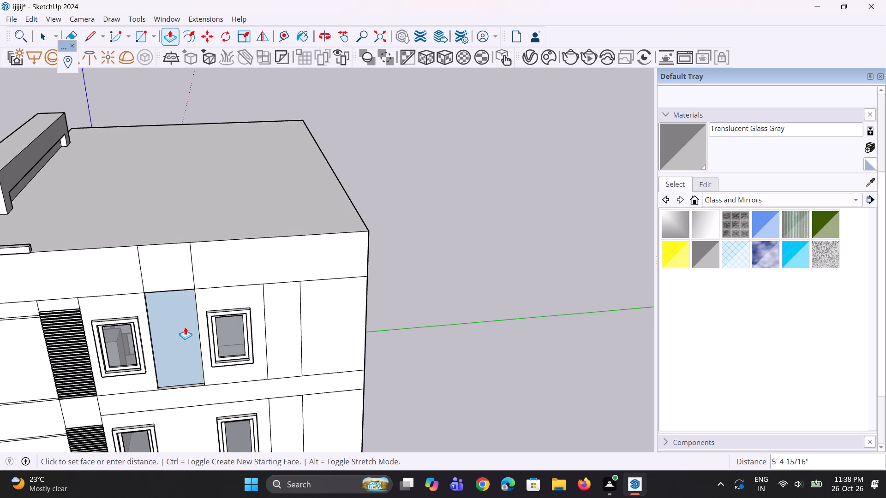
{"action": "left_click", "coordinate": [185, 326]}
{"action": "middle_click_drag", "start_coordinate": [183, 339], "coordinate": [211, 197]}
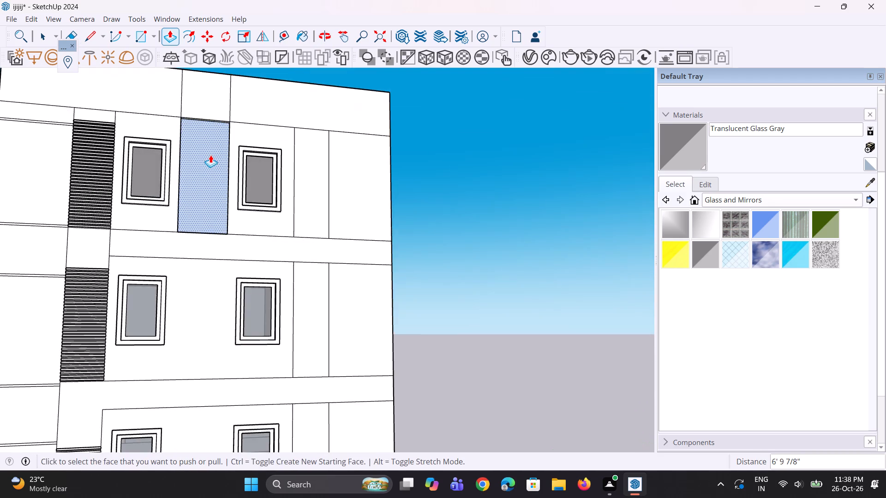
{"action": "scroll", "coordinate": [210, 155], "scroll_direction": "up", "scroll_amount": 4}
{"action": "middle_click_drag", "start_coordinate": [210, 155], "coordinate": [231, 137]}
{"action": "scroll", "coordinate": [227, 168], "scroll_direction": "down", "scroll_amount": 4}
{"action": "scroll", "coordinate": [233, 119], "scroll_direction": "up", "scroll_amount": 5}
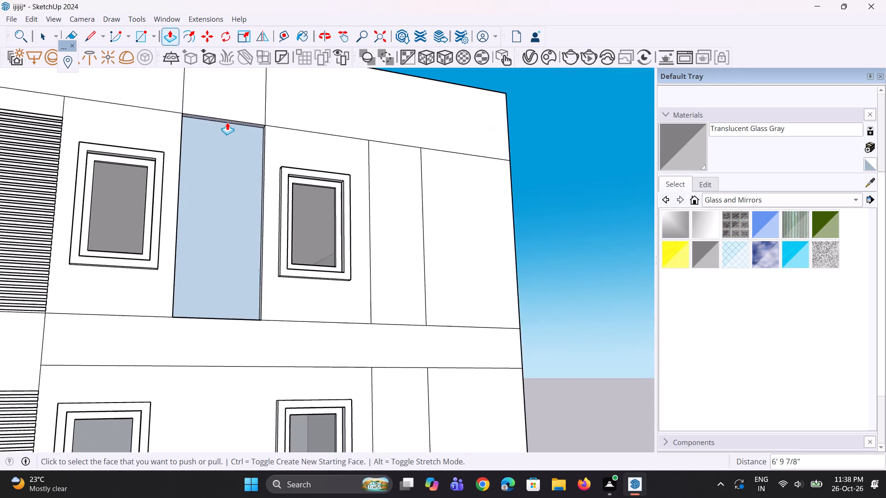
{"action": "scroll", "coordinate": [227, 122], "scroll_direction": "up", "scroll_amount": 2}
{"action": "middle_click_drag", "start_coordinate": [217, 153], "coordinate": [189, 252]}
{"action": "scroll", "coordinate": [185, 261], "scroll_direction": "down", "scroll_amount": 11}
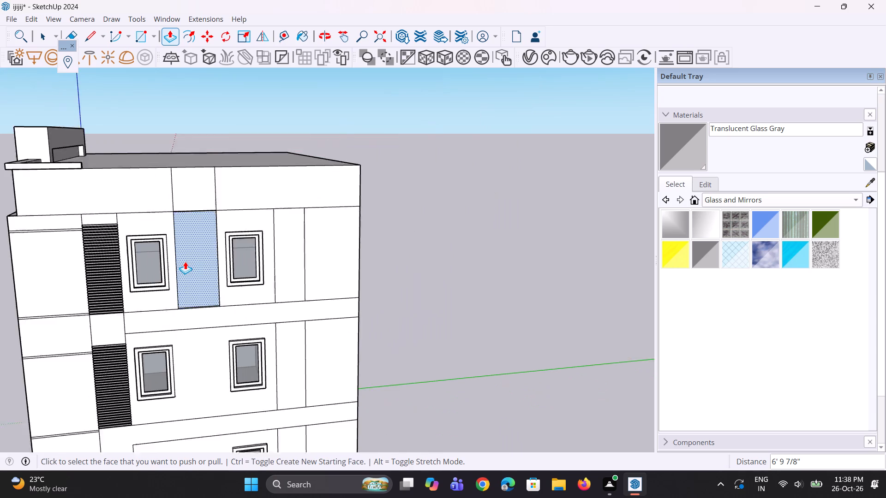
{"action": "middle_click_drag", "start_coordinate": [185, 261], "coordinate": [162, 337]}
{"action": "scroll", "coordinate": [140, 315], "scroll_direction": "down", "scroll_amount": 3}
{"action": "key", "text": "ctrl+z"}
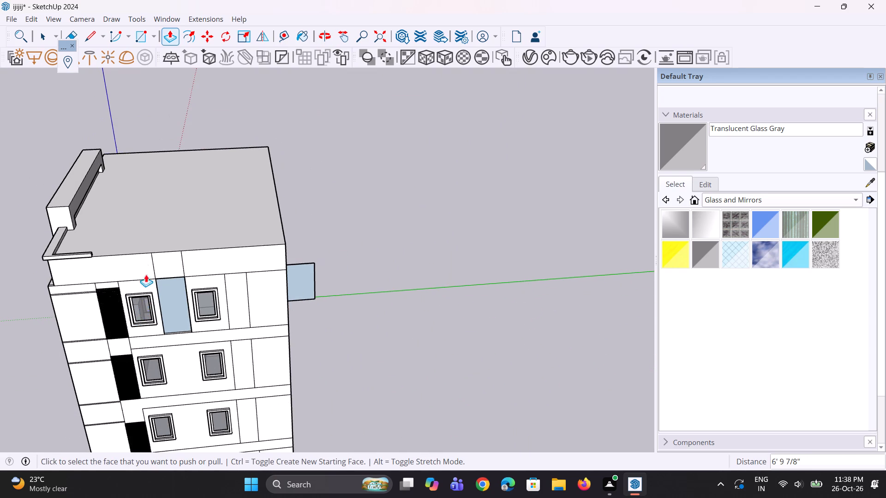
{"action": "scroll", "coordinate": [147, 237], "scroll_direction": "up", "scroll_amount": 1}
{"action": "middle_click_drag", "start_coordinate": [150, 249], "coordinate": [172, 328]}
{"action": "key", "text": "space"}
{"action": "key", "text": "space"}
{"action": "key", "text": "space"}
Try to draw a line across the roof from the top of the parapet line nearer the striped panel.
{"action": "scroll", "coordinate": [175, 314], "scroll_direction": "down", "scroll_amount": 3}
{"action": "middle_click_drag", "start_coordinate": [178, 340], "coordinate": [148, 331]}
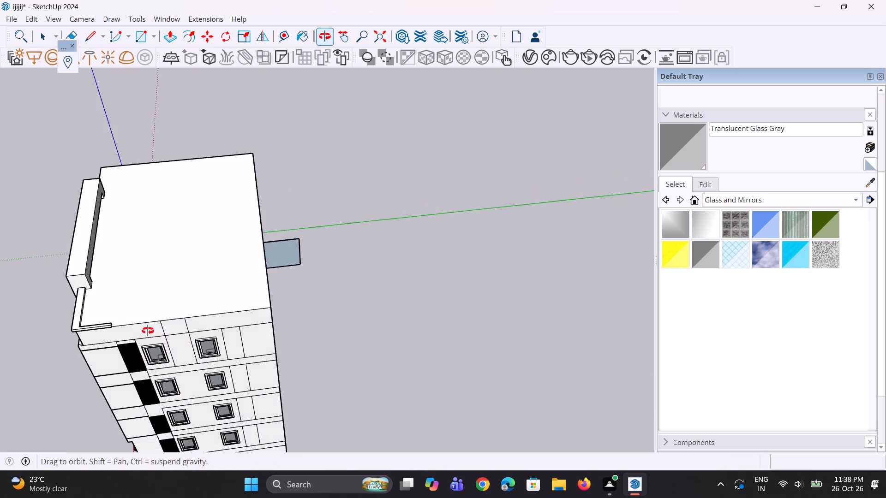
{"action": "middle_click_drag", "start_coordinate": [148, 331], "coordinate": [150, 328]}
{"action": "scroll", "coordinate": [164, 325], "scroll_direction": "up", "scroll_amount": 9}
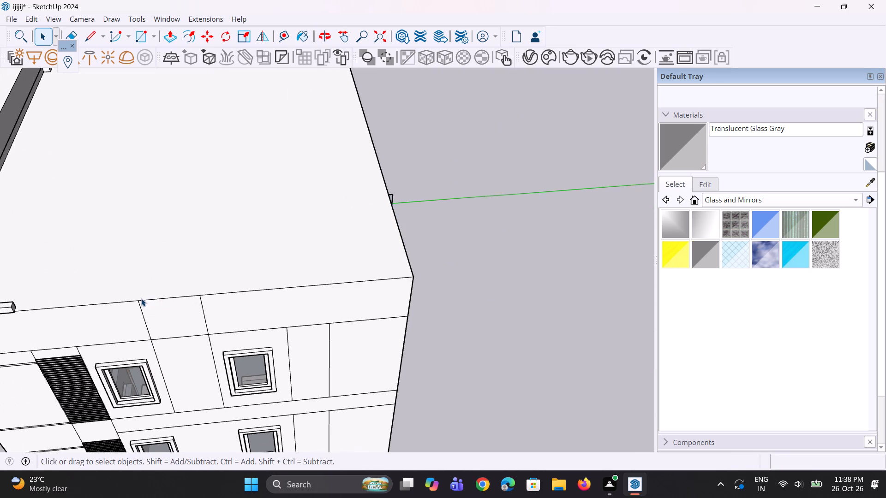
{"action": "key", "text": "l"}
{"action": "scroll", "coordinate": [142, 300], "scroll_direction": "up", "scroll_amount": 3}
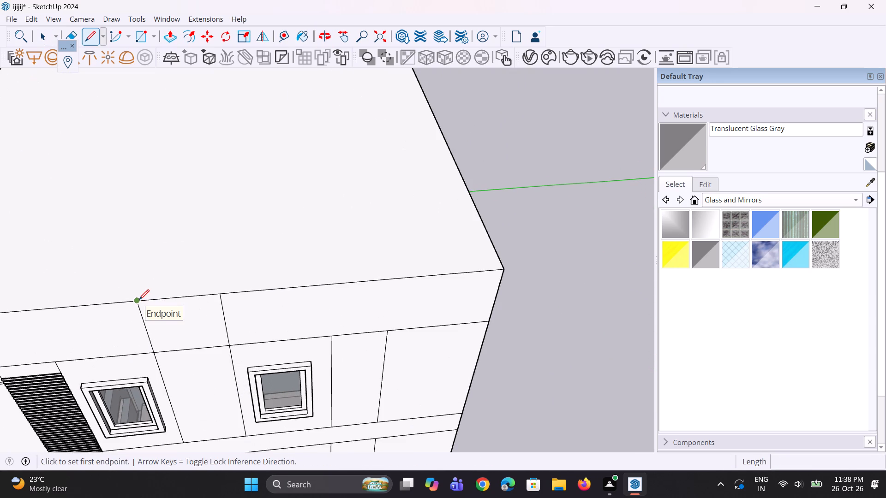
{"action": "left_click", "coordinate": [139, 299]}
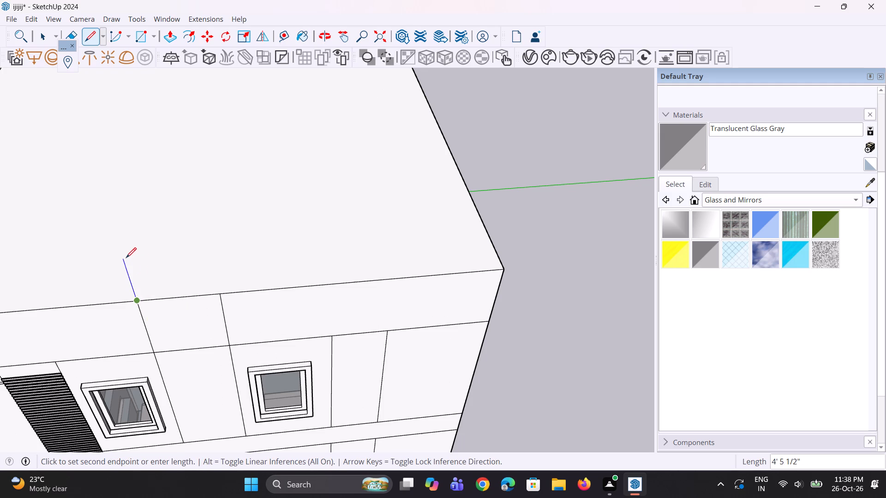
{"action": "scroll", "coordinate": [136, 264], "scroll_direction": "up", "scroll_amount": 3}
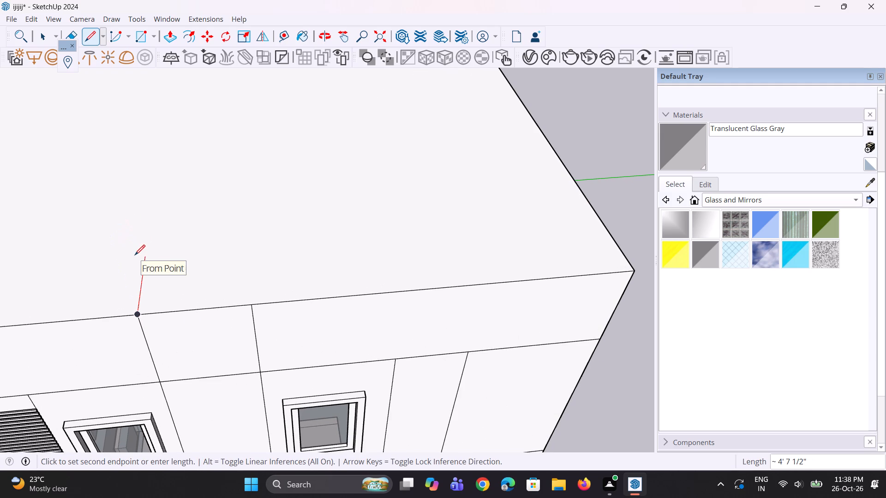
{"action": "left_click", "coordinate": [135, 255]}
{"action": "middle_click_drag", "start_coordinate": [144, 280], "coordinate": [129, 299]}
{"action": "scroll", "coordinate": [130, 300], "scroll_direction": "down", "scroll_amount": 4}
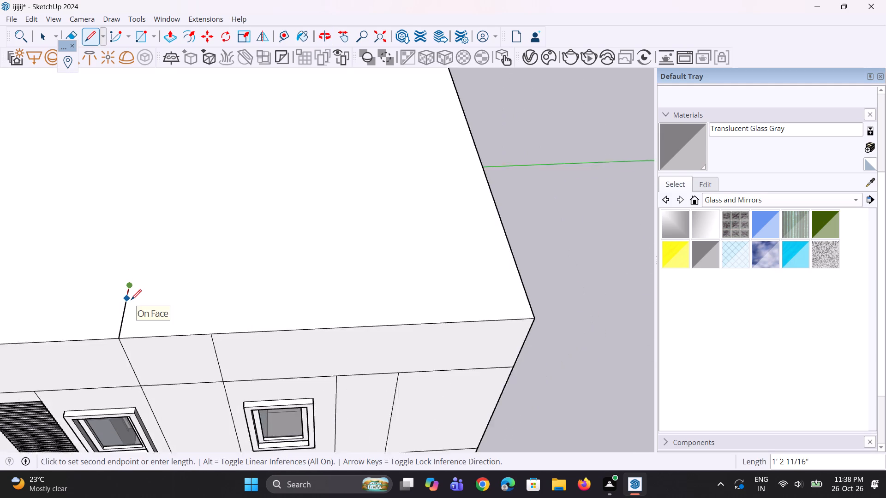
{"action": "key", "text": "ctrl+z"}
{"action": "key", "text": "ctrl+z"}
Draw two lines about 7' 7" long inward across the roof, starting from the tops of the two vertical parapet lines.
{"action": "scroll", "coordinate": [126, 337], "scroll_direction": "up", "scroll_amount": 2}
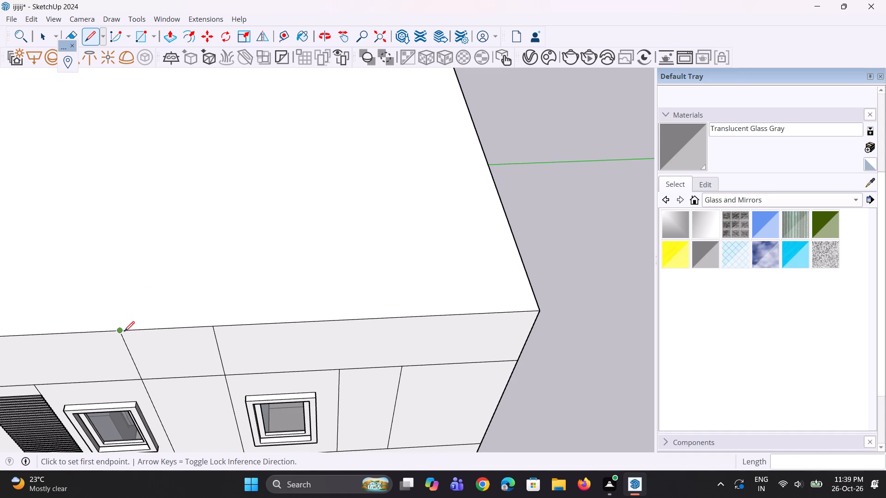
{"action": "left_click", "coordinate": [123, 326]}
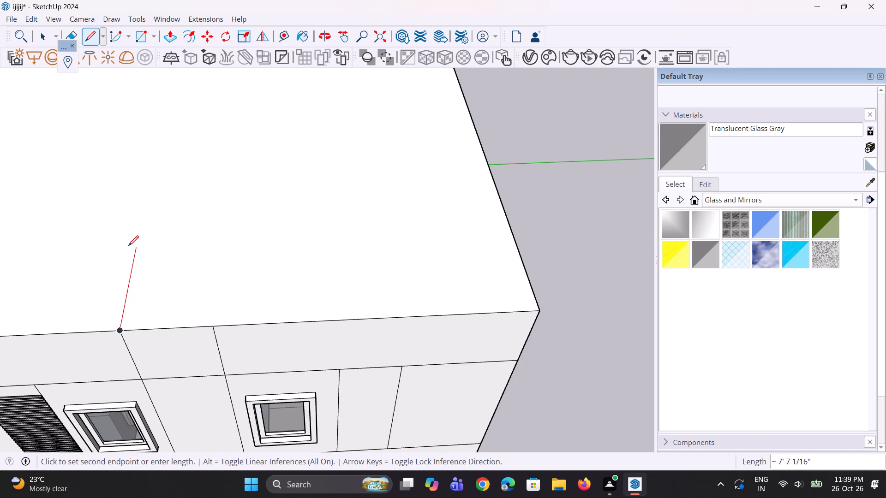
{"action": "left_click", "coordinate": [128, 246]}
{"action": "type", "text": "b"}
{"action": "key", "text": "space"}
{"action": "key", "text": "space"}
{"action": "scroll", "coordinate": [149, 321], "scroll_direction": "down", "scroll_amount": 5}
{"action": "middle_click_drag", "start_coordinate": [151, 318], "coordinate": [249, 273]}
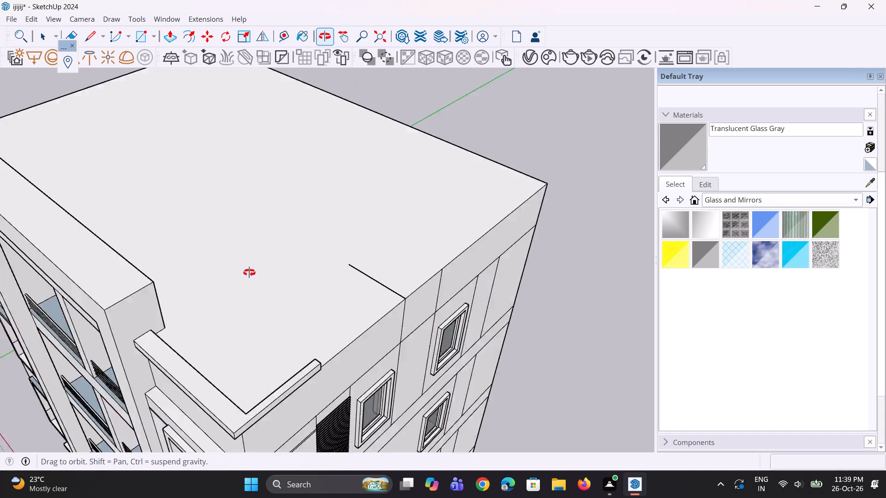
{"action": "middle_click_drag", "start_coordinate": [249, 273], "coordinate": [238, 272]}
{"action": "key", "text": "l"}
{"action": "scroll", "coordinate": [280, 282], "scroll_direction": "up", "scroll_amount": 4}
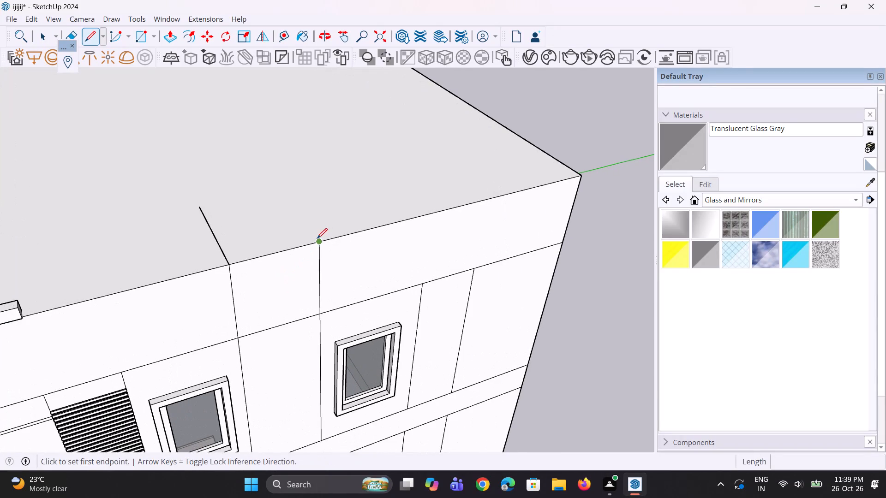
{"action": "left_click", "coordinate": [317, 238]}
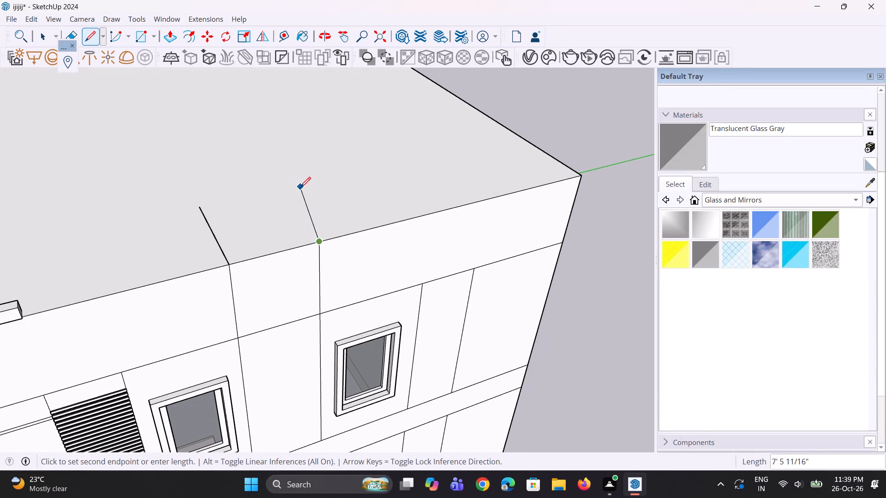
{"action": "left_click", "coordinate": [284, 186]}
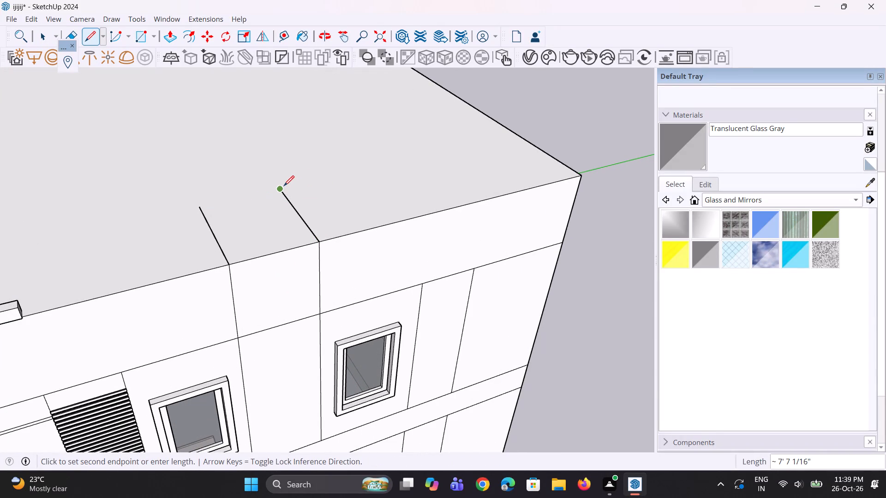
Outline a narrow strip about 7' 7" long on the outer side of each of the two inward roof lines.
{"action": "left_click", "coordinate": [284, 186]}
{"action": "left_click", "coordinate": [298, 184]}
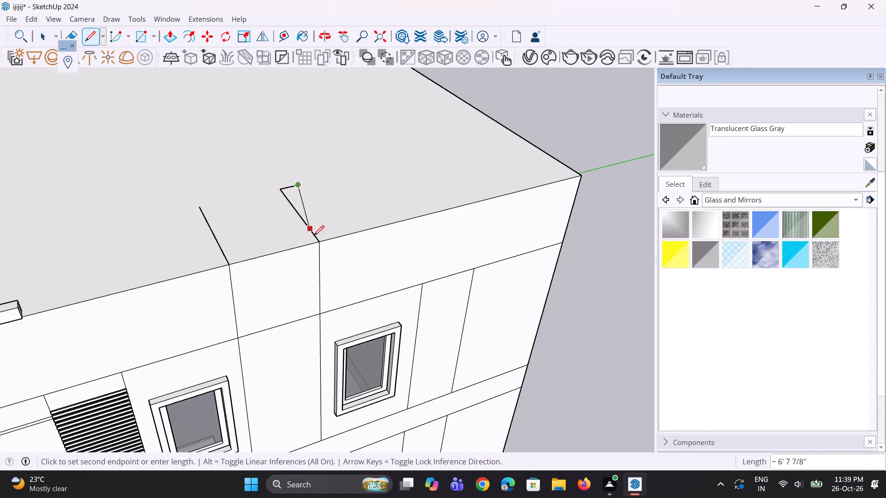
{"action": "left_click", "coordinate": [338, 238]}
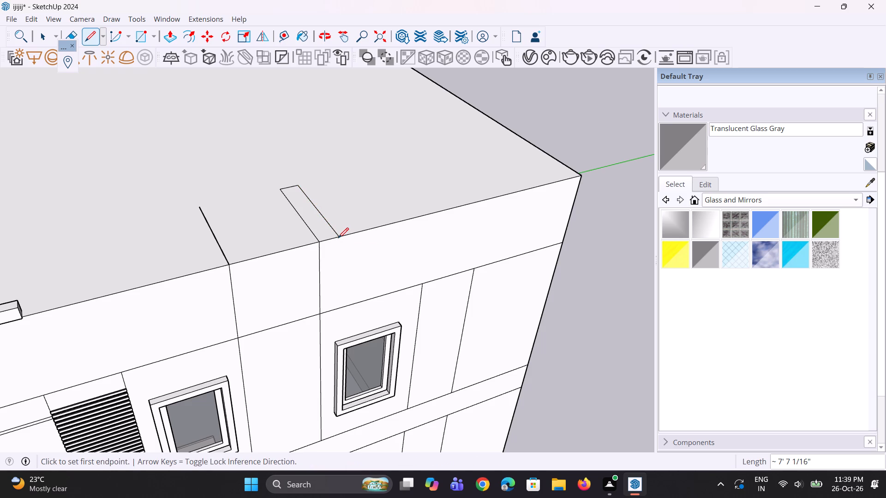
{"action": "key", "text": "space"}
{"action": "key", "text": "l"}
{"action": "scroll", "coordinate": [206, 192], "scroll_direction": "up", "scroll_amount": 1}
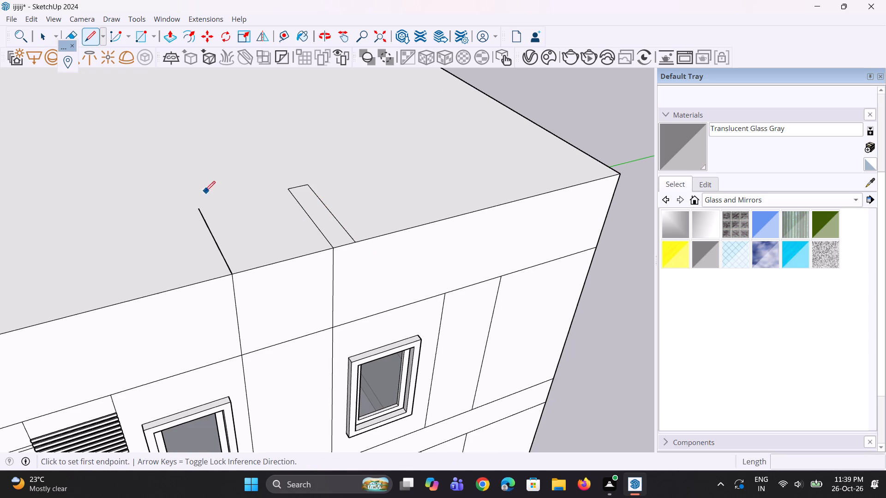
{"action": "left_click", "coordinate": [198, 207]}
{"action": "left_click", "coordinate": [182, 211]}
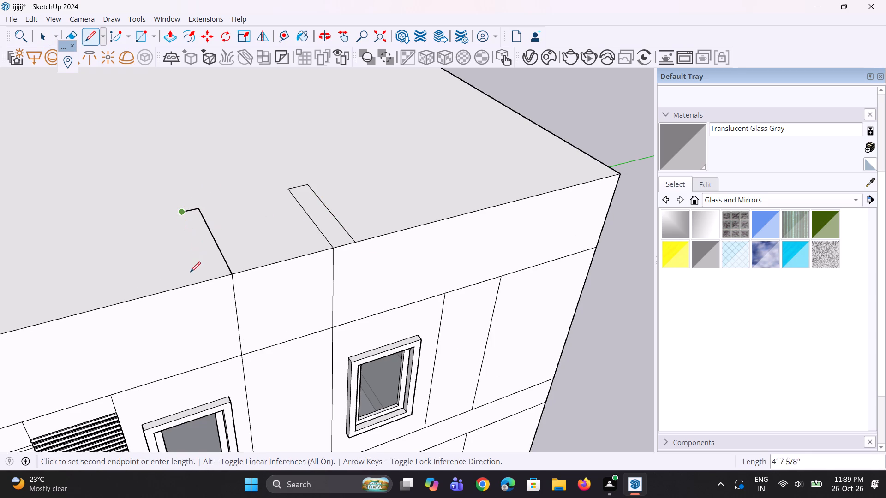
{"action": "left_click", "coordinate": [209, 279]}
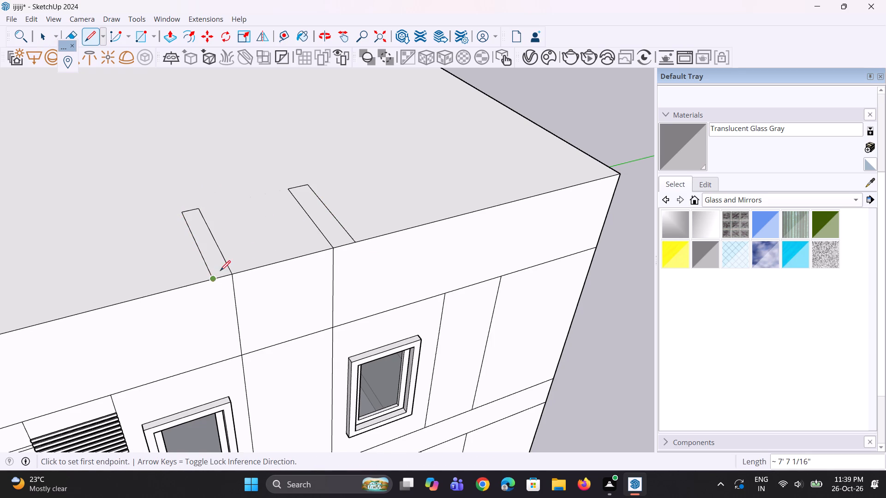
Pull both narrow roof strips up about 5' 10" to form two upright fins at the roof edge.
{"action": "key", "text": "space"}
{"action": "key", "text": "space"}
{"action": "key", "text": "p"}
{"action": "left_click", "coordinate": [338, 229]}
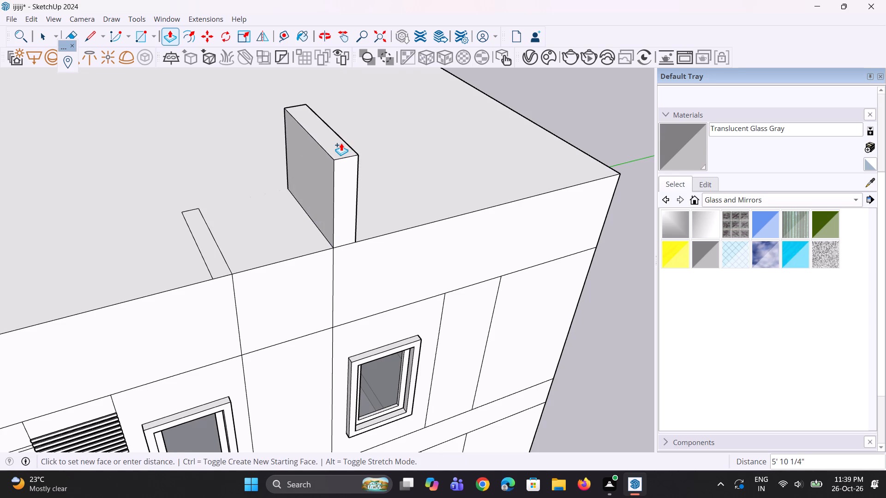
{"action": "left_click", "coordinate": [341, 143]}
{"action": "double_click", "coordinate": [215, 256]}
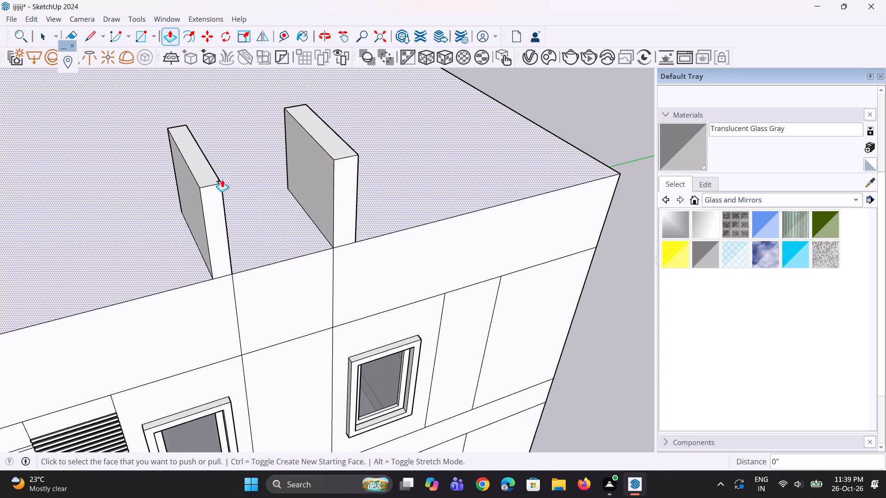
Raise the tops of both roof fins slightly, using the fin nearer the striped panel as the height reference for the other.
{"action": "scroll", "coordinate": [155, 334], "scroll_direction": "down", "scroll_amount": 5}
{"action": "middle_click_drag", "start_coordinate": [160, 329], "coordinate": [60, 258]}
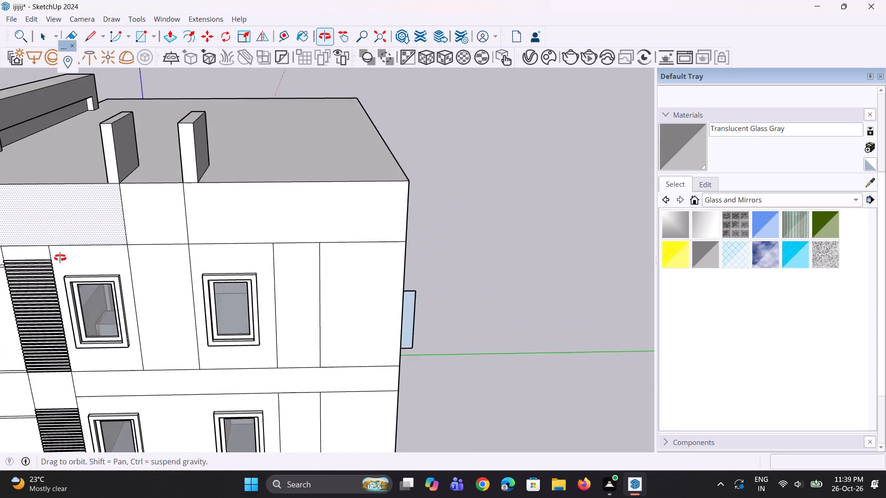
{"action": "middle_click_drag", "start_coordinate": [60, 258], "coordinate": [56, 248]}
{"action": "scroll", "coordinate": [77, 228], "scroll_direction": "up", "scroll_amount": 3}
{"action": "middle_click_drag", "start_coordinate": [124, 232], "coordinate": [155, 338]}
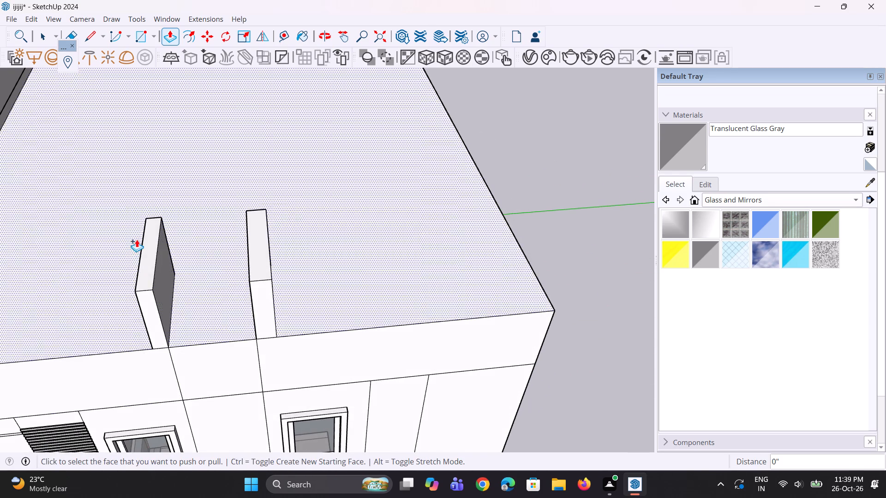
{"action": "scroll", "coordinate": [137, 241], "scroll_direction": "up", "scroll_amount": 2}
{"action": "left_click", "coordinate": [150, 264]}
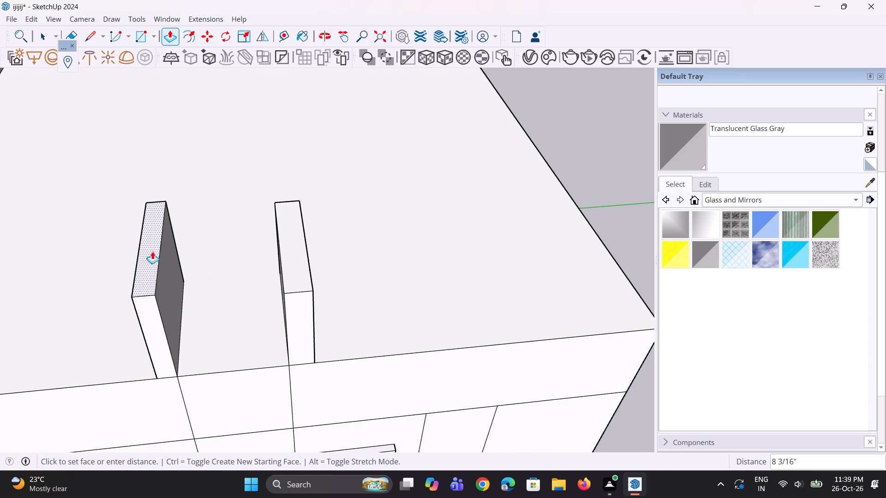
{"action": "left_click", "coordinate": [152, 244]}
{"action": "left_click", "coordinate": [289, 279]}
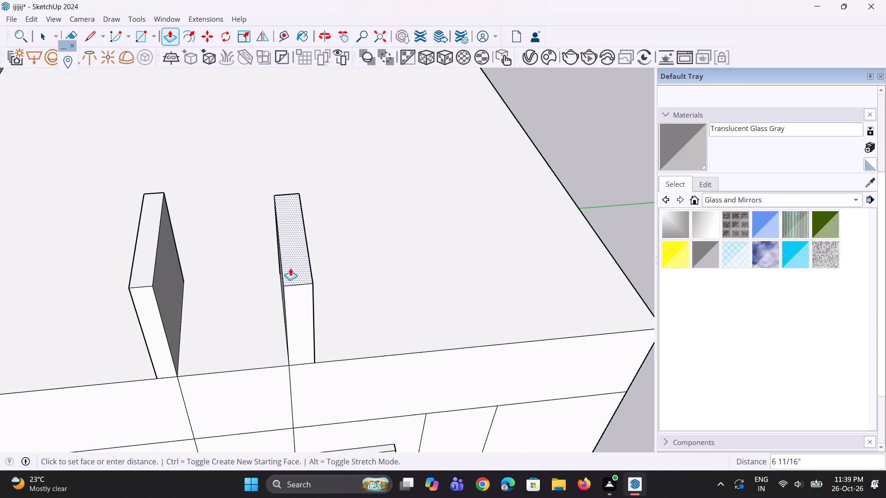
{"action": "left_click", "coordinate": [290, 267]}
{"action": "left_click", "coordinate": [288, 263]}
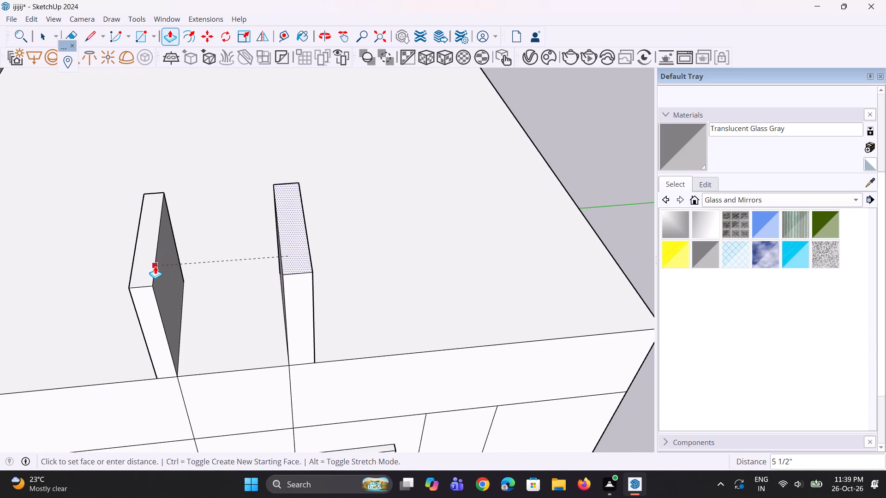
{"action": "left_click", "coordinate": [155, 266]}
Pull both roof fins higher by the same amount.
{"action": "middle_click_drag", "start_coordinate": [155, 310], "coordinate": [170, 248]}
{"action": "scroll", "coordinate": [149, 306], "scroll_direction": "down", "scroll_amount": 6}
{"action": "scroll", "coordinate": [150, 321], "scroll_direction": "up", "scroll_amount": 1}
{"action": "middle_click_drag", "start_coordinate": [150, 321], "coordinate": [134, 268]}
{"action": "scroll", "coordinate": [135, 252], "scroll_direction": "up", "scroll_amount": 6}
{"action": "middle_click_drag", "start_coordinate": [149, 271], "coordinate": [176, 404]}
{"action": "left_click", "coordinate": [134, 206]}
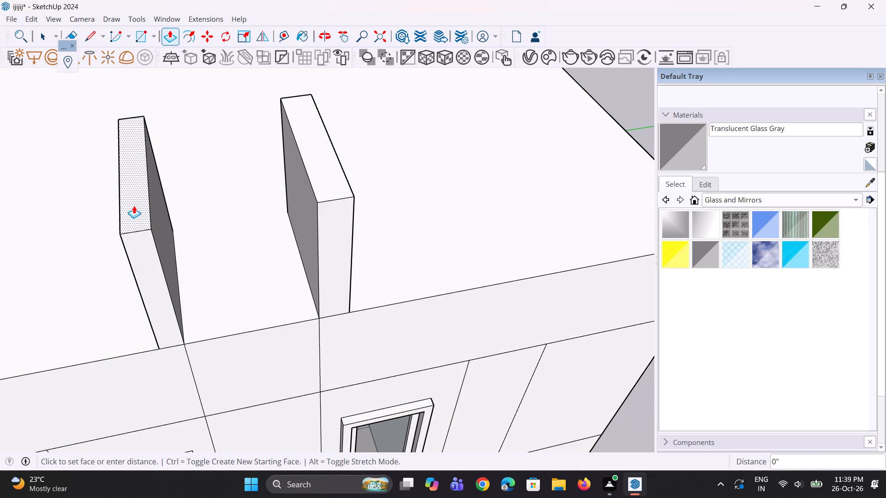
{"action": "left_click", "coordinate": [150, 137]}
{"action": "double_click", "coordinate": [337, 165]}
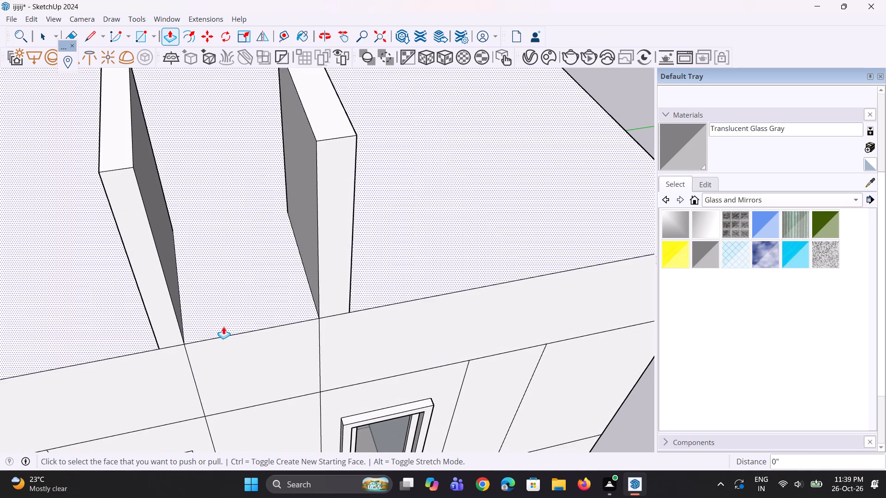
Add a thin separate block on top of the roof fin nearer the striped panel.
{"action": "scroll", "coordinate": [205, 335], "scroll_direction": "down", "scroll_amount": 6}
{"action": "middle_click_drag", "start_coordinate": [203, 303], "coordinate": [152, 202]}
{"action": "scroll", "coordinate": [164, 239], "scroll_direction": "up", "scroll_amount": 1}
{"action": "scroll", "coordinate": [177, 360], "scroll_direction": "down", "scroll_amount": 6}
{"action": "scroll", "coordinate": [108, 177], "scroll_direction": "up", "scroll_amount": 2}
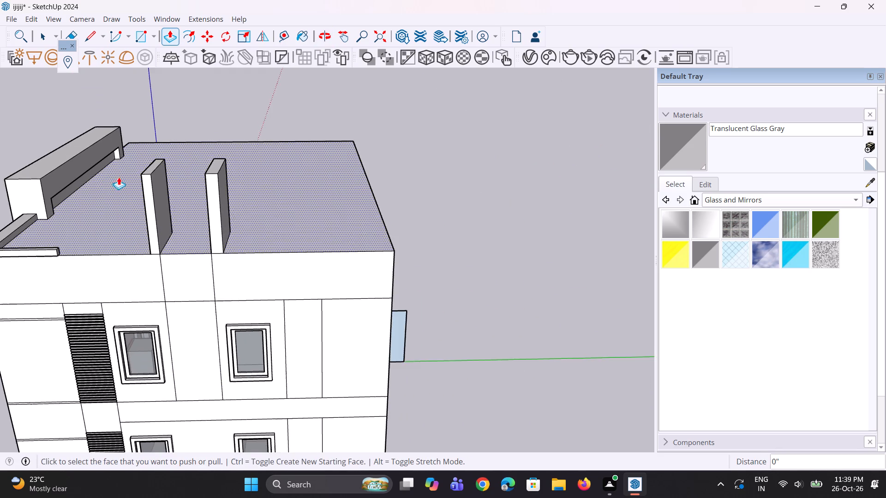
{"action": "scroll", "coordinate": [119, 177], "scroll_direction": "up", "scroll_amount": 3}
{"action": "middle_click_drag", "start_coordinate": [154, 199], "coordinate": [167, 240]}
{"action": "left_click", "coordinate": [173, 235]}
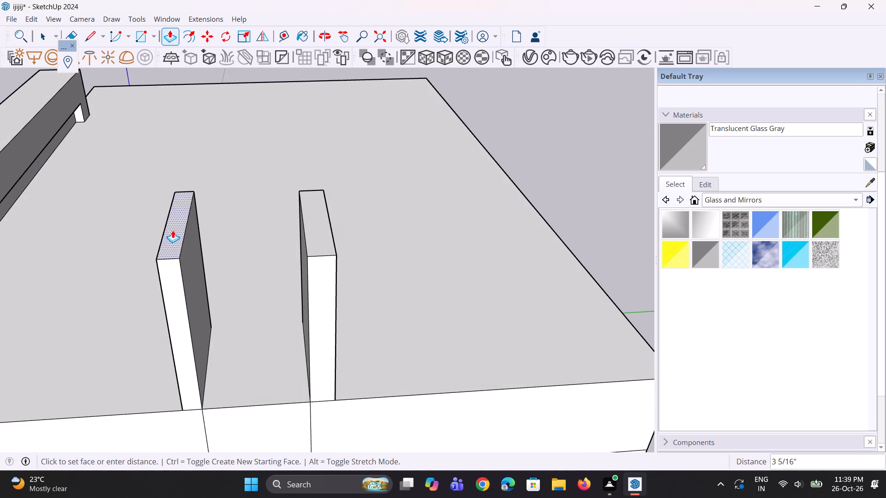
{"action": "left_click", "coordinate": [172, 222]}
Extend the thin top block's inner side 7' 8 5/8" over to the outer face of the other fin as a cap.
{"action": "middle_click_drag", "start_coordinate": [165, 238], "coordinate": [133, 231]}
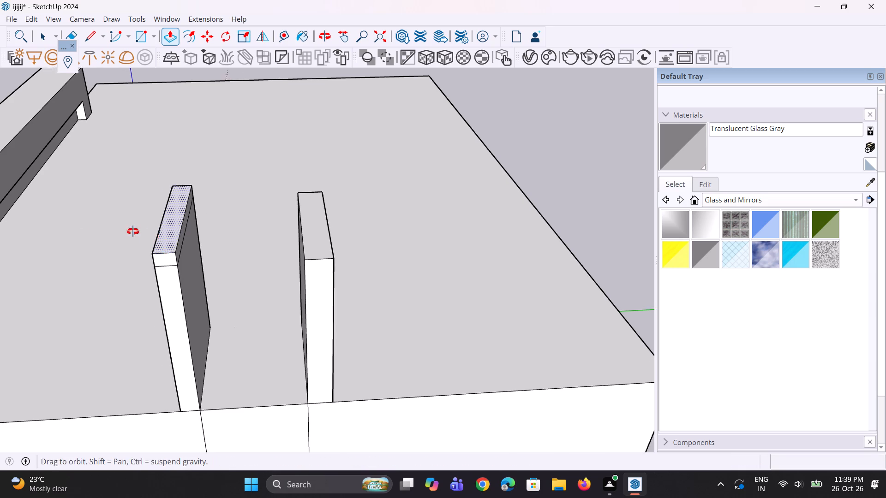
{"action": "middle_click_drag", "start_coordinate": [133, 231], "coordinate": [103, 222]}
{"action": "scroll", "coordinate": [103, 222], "scroll_direction": "up", "scroll_amount": 3}
{"action": "left_click", "coordinate": [119, 191]}
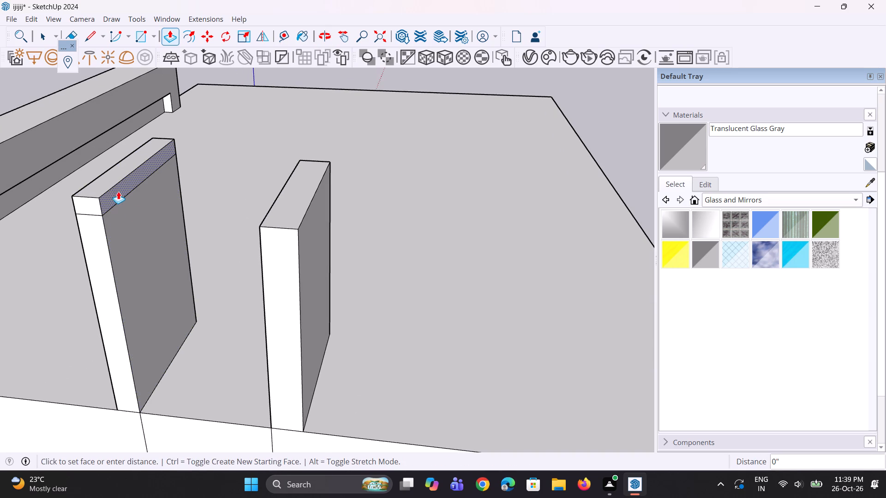
{"action": "left_click", "coordinate": [299, 278]}
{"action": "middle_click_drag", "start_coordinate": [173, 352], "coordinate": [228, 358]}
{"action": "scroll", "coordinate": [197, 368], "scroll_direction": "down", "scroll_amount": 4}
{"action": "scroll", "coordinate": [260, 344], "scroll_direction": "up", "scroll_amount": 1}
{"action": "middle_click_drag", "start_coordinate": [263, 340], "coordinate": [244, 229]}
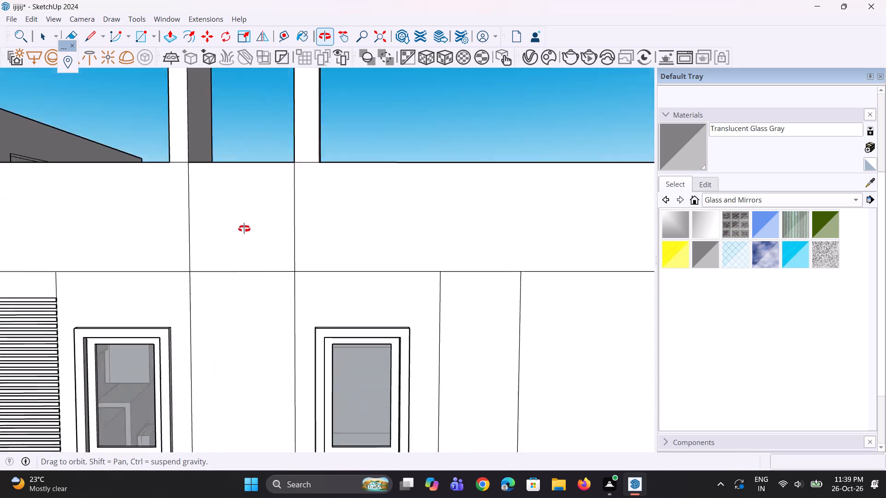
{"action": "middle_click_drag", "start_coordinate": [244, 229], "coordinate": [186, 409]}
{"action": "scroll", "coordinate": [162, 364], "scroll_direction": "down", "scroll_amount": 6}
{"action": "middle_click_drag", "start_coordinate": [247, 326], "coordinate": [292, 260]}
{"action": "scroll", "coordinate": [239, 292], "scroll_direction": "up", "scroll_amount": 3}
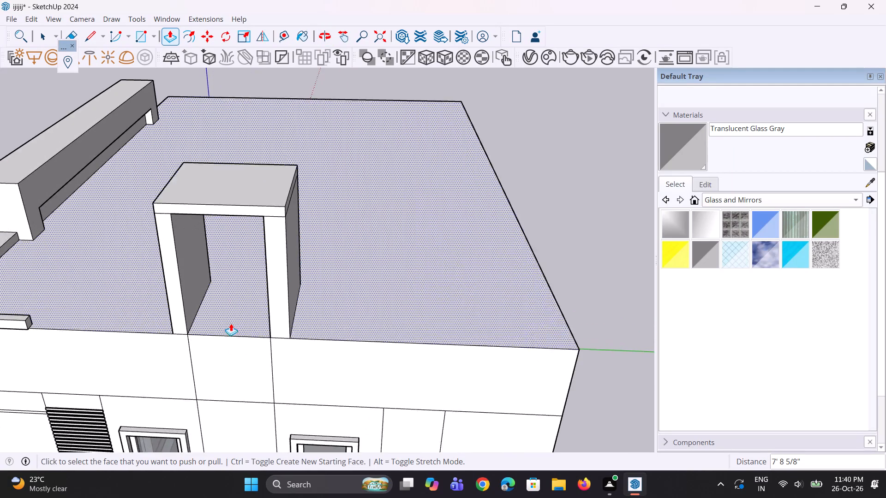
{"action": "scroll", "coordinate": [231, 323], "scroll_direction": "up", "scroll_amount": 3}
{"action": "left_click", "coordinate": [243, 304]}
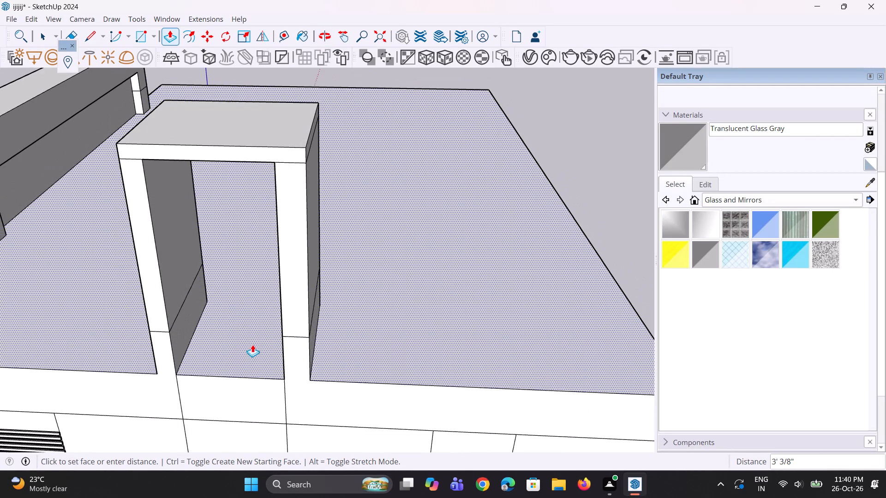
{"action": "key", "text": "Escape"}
Draw a 6' 3 1/16" line across the roof between the inner back corners of the two fins.
{"action": "middle_click_drag", "start_coordinate": [259, 358], "coordinate": [311, 360]}
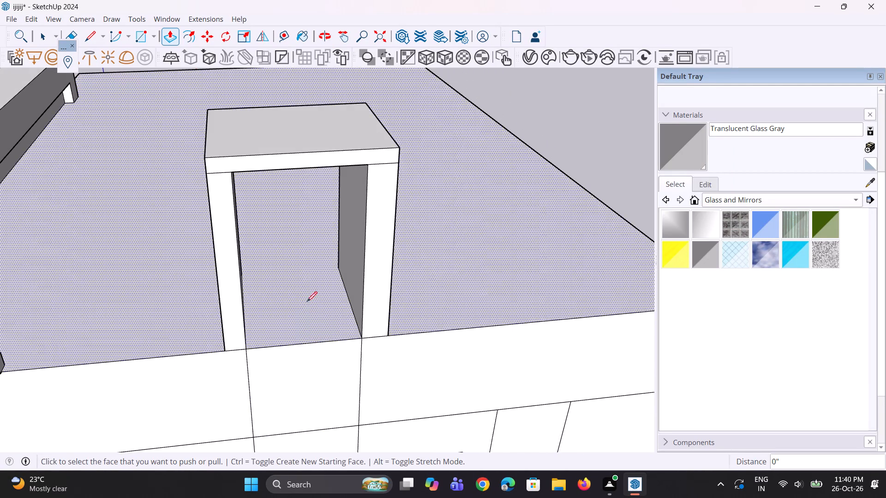
{"action": "key", "text": "l"}
{"action": "scroll", "coordinate": [305, 288], "scroll_direction": "up", "scroll_amount": 4}
{"action": "left_click_drag", "start_coordinate": [355, 265], "coordinate": [345, 265]}
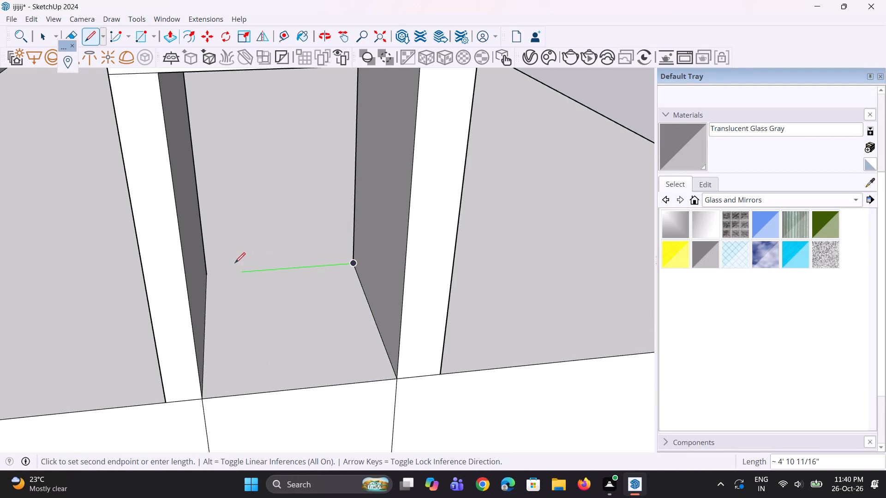
{"action": "left_click", "coordinate": [207, 273]}
Push the roof area between the fins down 6' 5 5/8" to the parapet's lower line.
{"action": "middle_click_drag", "start_coordinate": [248, 343], "coordinate": [234, 354]}
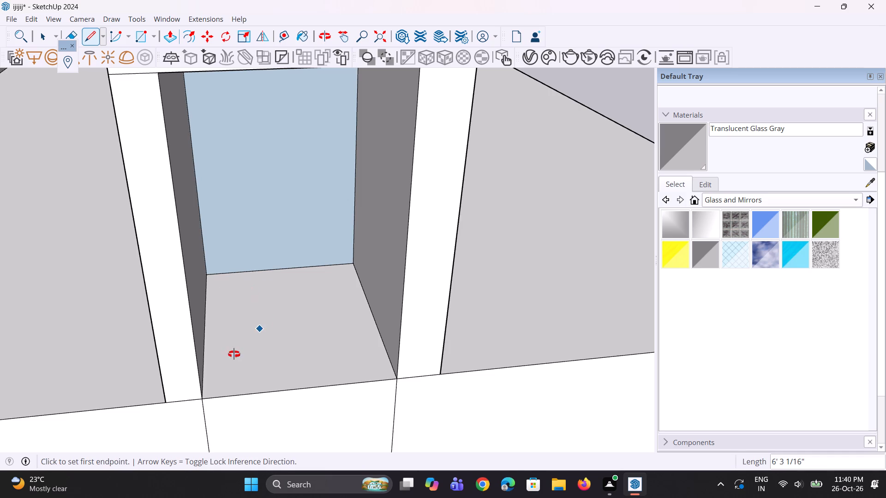
{"action": "middle_click_drag", "start_coordinate": [234, 354], "coordinate": [204, 384]}
{"action": "scroll", "coordinate": [136, 369], "scroll_direction": "down", "scroll_amount": 6}
{"action": "middle_click_drag", "start_coordinate": [346, 341], "coordinate": [410, 268]}
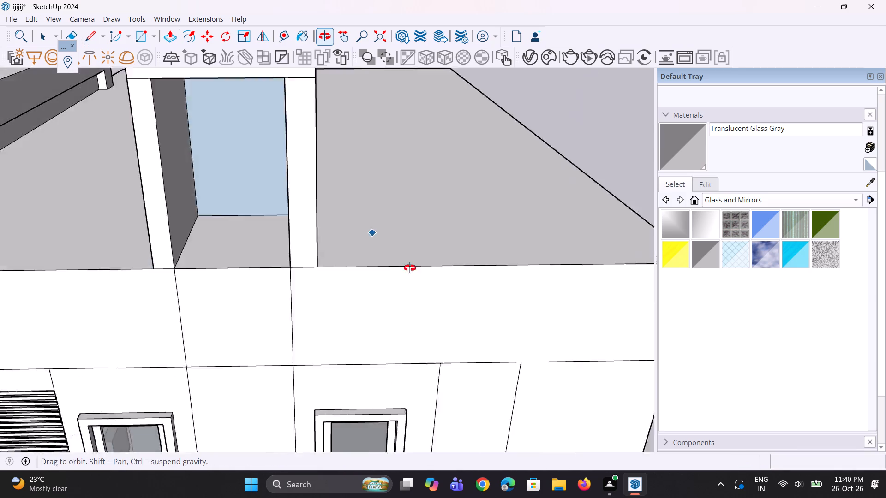
{"action": "middle_click_drag", "start_coordinate": [410, 268], "coordinate": [395, 267]}
{"action": "key", "text": "p"}
{"action": "left_click", "coordinate": [312, 200]}
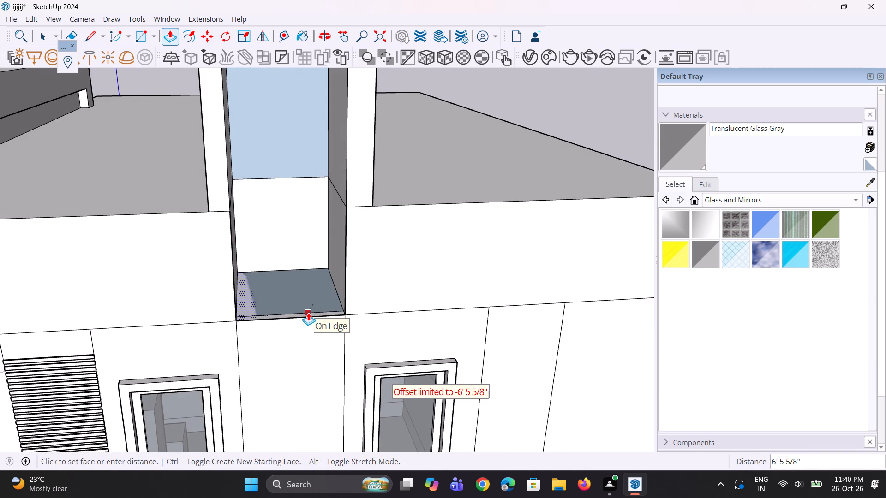
{"action": "left_click", "coordinate": [308, 313]}
Push the wall panel between the two top-floor windows inward 6 1/2", through the wall thickness.
{"action": "scroll", "coordinate": [294, 324], "scroll_direction": "up", "scroll_amount": 1}
{"action": "middle_click_drag", "start_coordinate": [294, 324], "coordinate": [286, 385]}
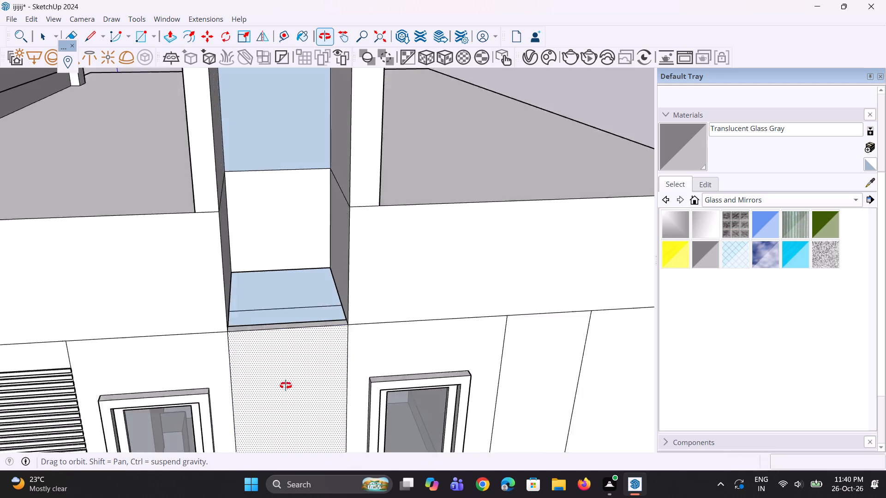
{"action": "middle_click_drag", "start_coordinate": [286, 385], "coordinate": [287, 405]}
{"action": "scroll", "coordinate": [291, 374], "scroll_direction": "up", "scroll_amount": 4}
{"action": "scroll", "coordinate": [288, 367], "scroll_direction": "down", "scroll_amount": 6}
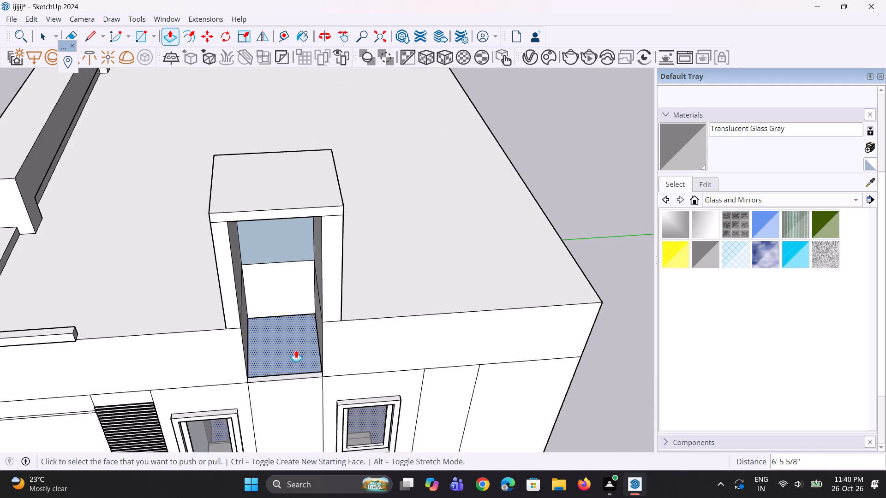
{"action": "scroll", "coordinate": [295, 359], "scroll_direction": "up", "scroll_amount": 1}
{"action": "middle_click_drag", "start_coordinate": [295, 360], "coordinate": [306, 297]}
{"action": "scroll", "coordinate": [305, 298], "scroll_direction": "up", "scroll_amount": 2}
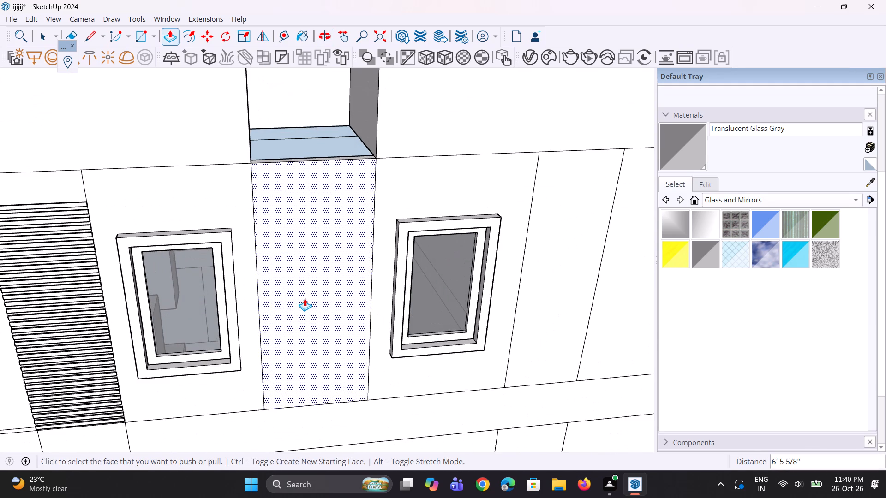
{"action": "scroll", "coordinate": [305, 298], "scroll_direction": "up", "scroll_amount": 1}
{"action": "middle_click_drag", "start_coordinate": [306, 325], "coordinate": [318, 409]}
{"action": "scroll", "coordinate": [335, 304], "scroll_direction": "up", "scroll_amount": 2}
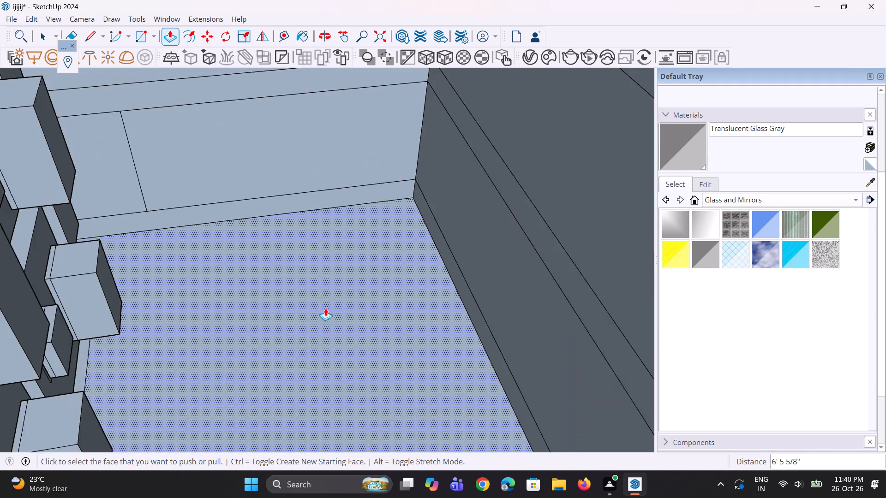
{"action": "scroll", "coordinate": [325, 308], "scroll_direction": "up", "scroll_amount": 2}
{"action": "scroll", "coordinate": [323, 316], "scroll_direction": "down", "scroll_amount": 4}
{"action": "middle_click_drag", "start_coordinate": [325, 326], "coordinate": [357, 308]}
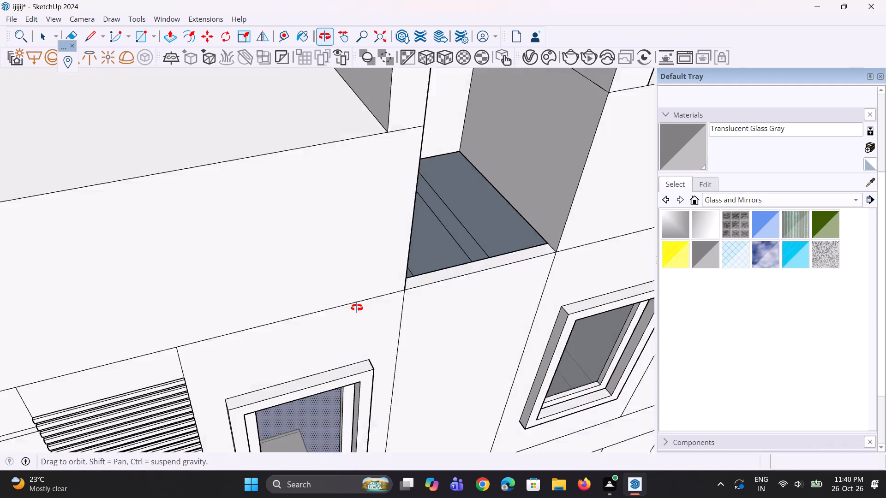
{"action": "middle_click_drag", "start_coordinate": [357, 308], "coordinate": [357, 307]}
{"action": "scroll", "coordinate": [403, 312], "scroll_direction": "up", "scroll_amount": 2}
{"action": "left_click", "coordinate": [436, 313]}
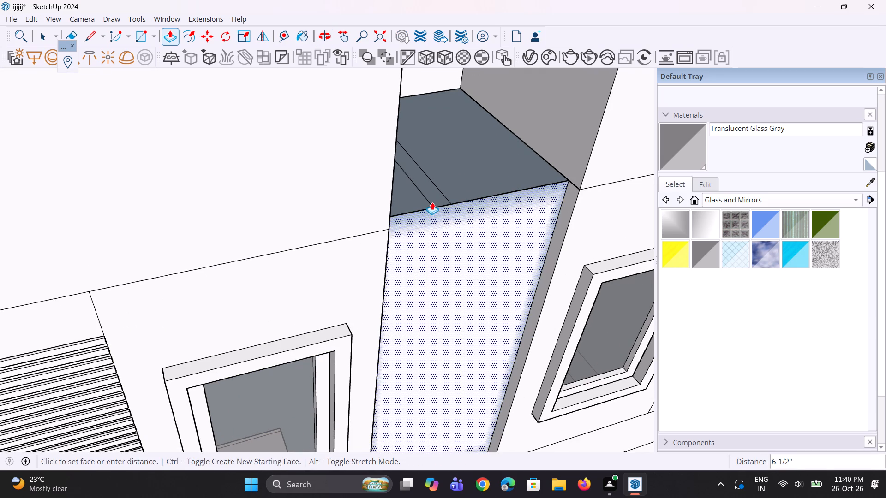
{"action": "left_click", "coordinate": [432, 202]}
Examine the strip between the top-floor windows and the roof frame together with the floors below.
{"action": "scroll", "coordinate": [382, 260], "scroll_direction": "down", "scroll_amount": 5}
{"action": "middle_click_drag", "start_coordinate": [425, 293], "coordinate": [353, 274]}
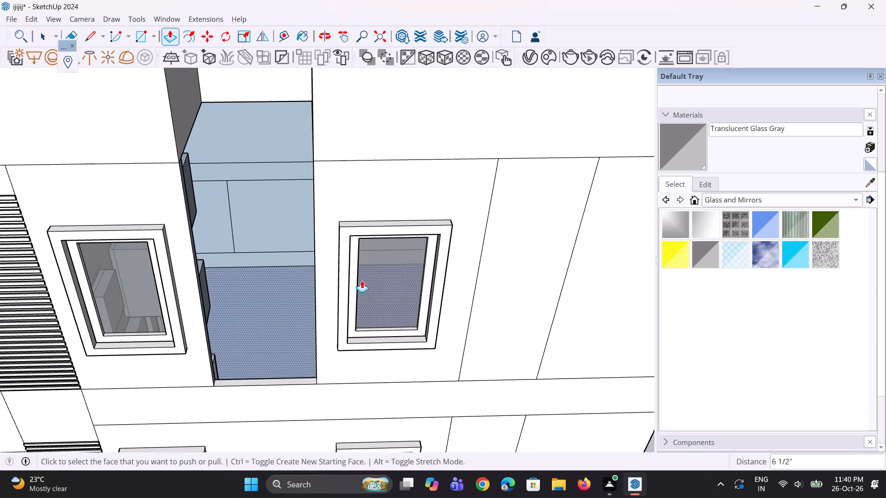
{"action": "scroll", "coordinate": [362, 285], "scroll_direction": "down", "scroll_amount": 6}
{"action": "middle_click_drag", "start_coordinate": [304, 268], "coordinate": [308, 240]}
{"action": "scroll", "coordinate": [312, 303], "scroll_direction": "down", "scroll_amount": 5}
{"action": "middle_click_drag", "start_coordinate": [312, 282], "coordinate": [312, 234]}
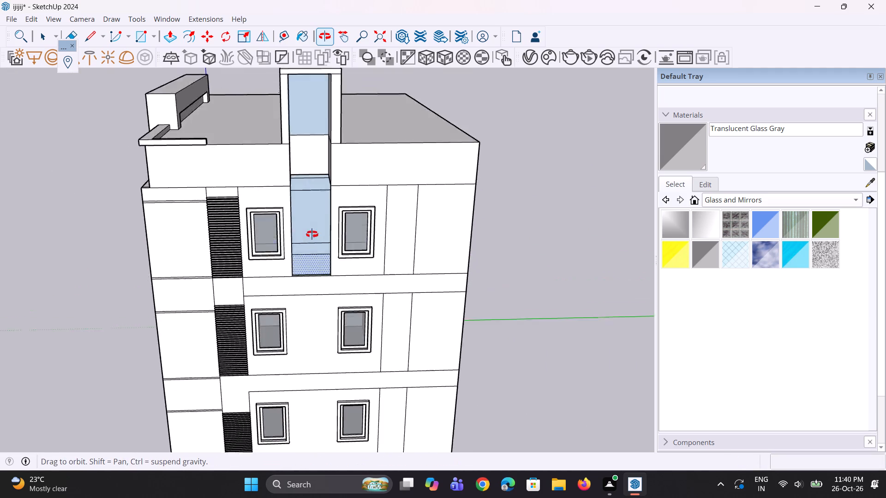
{"action": "middle_click_drag", "start_coordinate": [312, 234], "coordinate": [319, 209]}
{"action": "scroll", "coordinate": [295, 310], "scroll_direction": "down", "scroll_amount": 5}
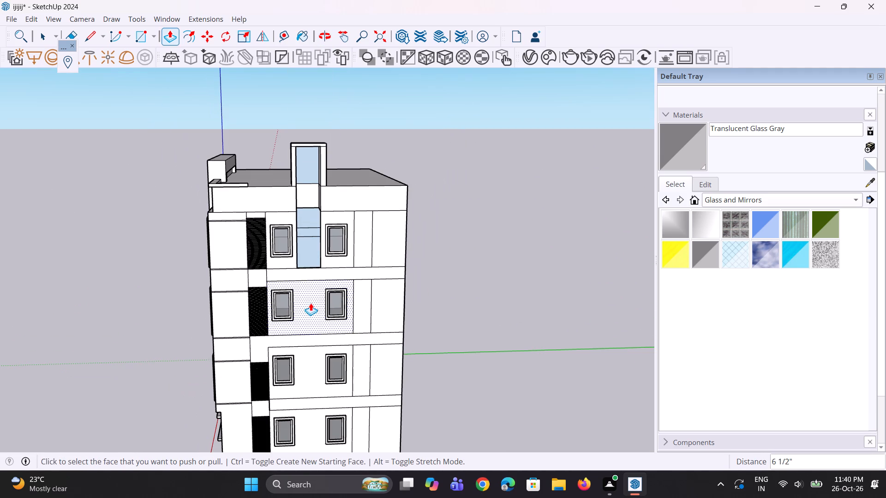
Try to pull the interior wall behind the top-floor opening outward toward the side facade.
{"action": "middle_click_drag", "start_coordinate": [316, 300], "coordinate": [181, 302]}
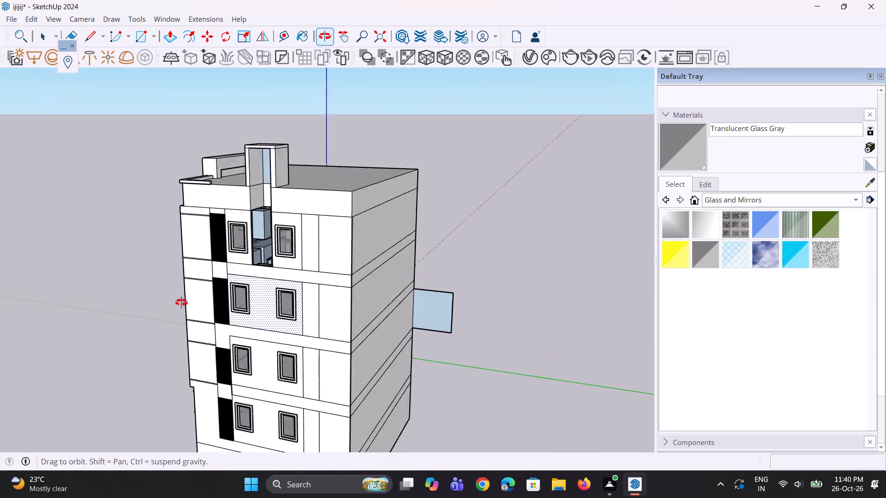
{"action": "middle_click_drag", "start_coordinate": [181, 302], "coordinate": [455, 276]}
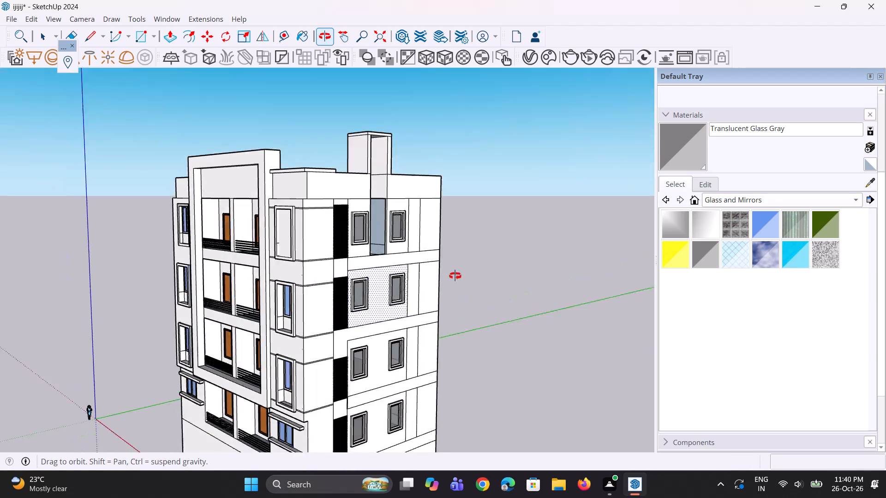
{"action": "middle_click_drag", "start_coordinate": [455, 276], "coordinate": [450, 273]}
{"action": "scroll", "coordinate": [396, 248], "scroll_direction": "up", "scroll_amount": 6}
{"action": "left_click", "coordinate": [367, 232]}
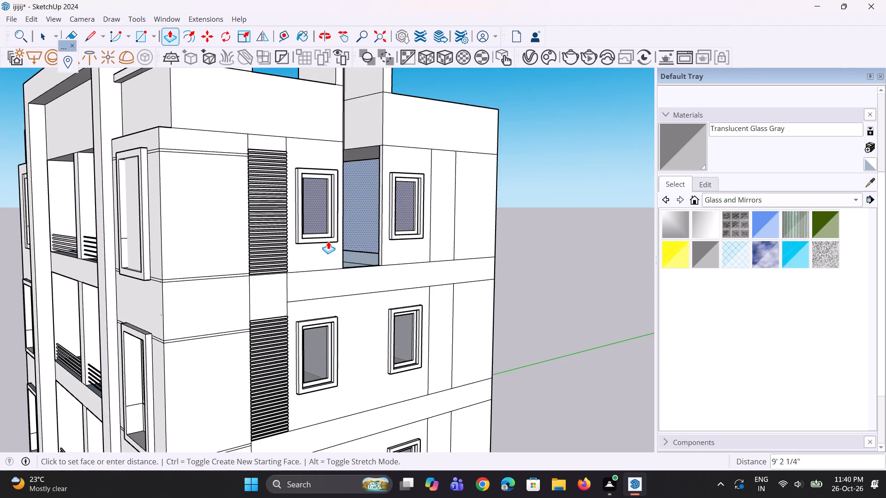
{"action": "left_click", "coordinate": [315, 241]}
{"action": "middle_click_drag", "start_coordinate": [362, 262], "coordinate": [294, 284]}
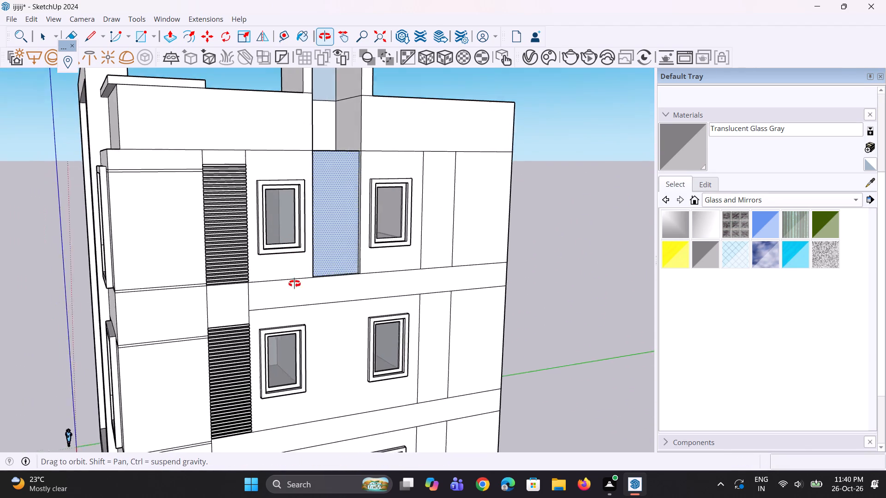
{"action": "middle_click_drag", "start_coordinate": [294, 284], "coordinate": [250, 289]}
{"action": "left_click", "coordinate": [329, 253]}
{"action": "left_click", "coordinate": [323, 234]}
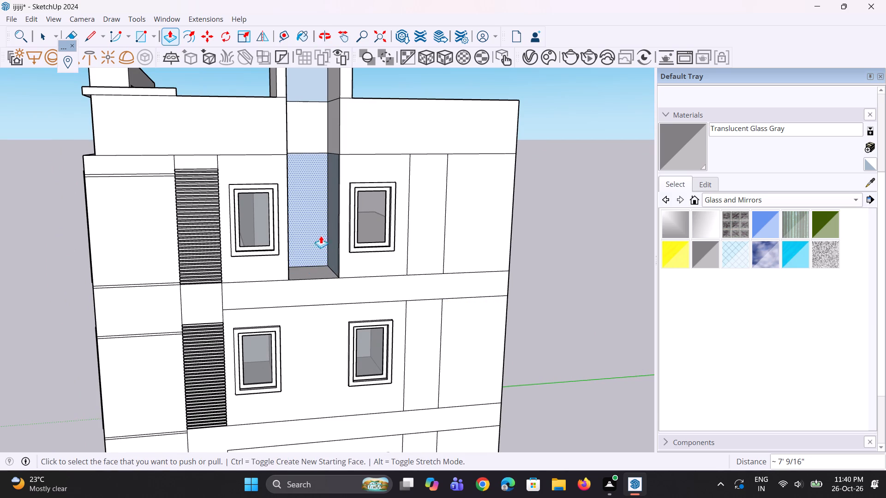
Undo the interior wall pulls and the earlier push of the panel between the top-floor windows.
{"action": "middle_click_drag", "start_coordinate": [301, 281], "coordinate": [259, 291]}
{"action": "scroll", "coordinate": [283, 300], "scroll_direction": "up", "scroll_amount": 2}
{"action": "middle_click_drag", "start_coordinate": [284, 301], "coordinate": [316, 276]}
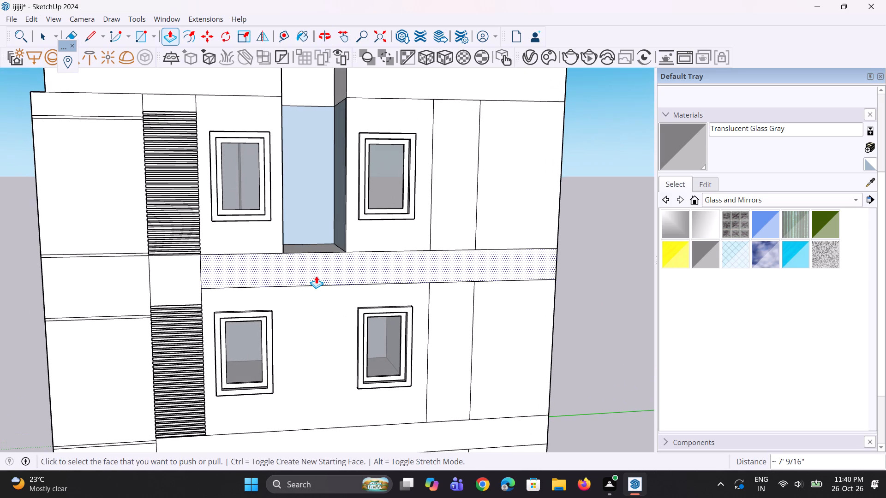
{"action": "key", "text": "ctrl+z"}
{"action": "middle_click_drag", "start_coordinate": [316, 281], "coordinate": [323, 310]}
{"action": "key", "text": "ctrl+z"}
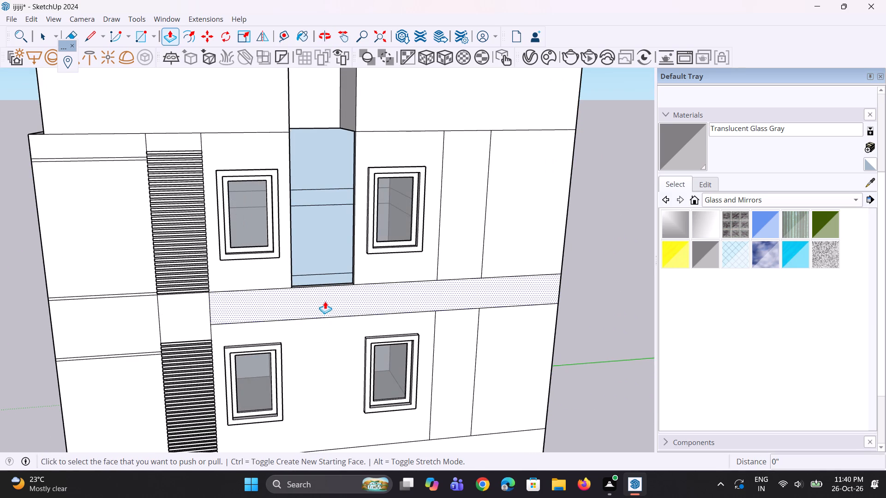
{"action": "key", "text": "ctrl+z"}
Push the wall panel between the two top-floor windows inward 6 1/2", through the wall thickness.
{"action": "middle_click_drag", "start_coordinate": [332, 281], "coordinate": [343, 320]}
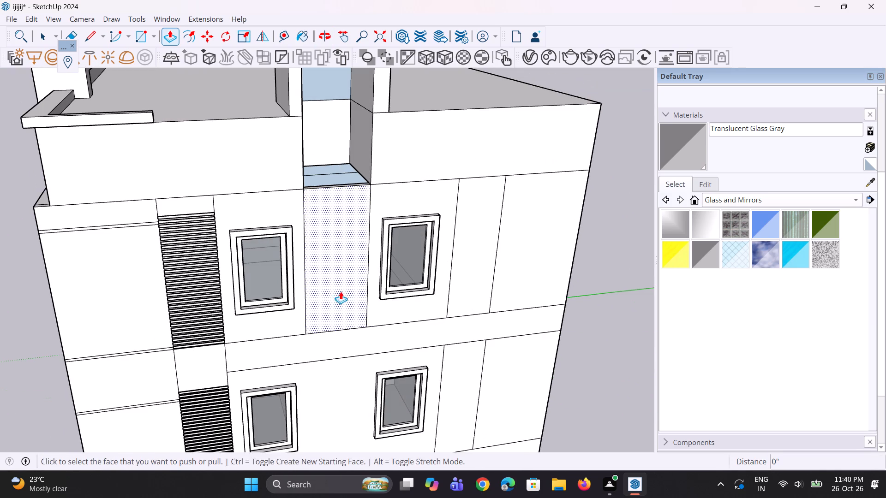
{"action": "left_click", "coordinate": [337, 278]}
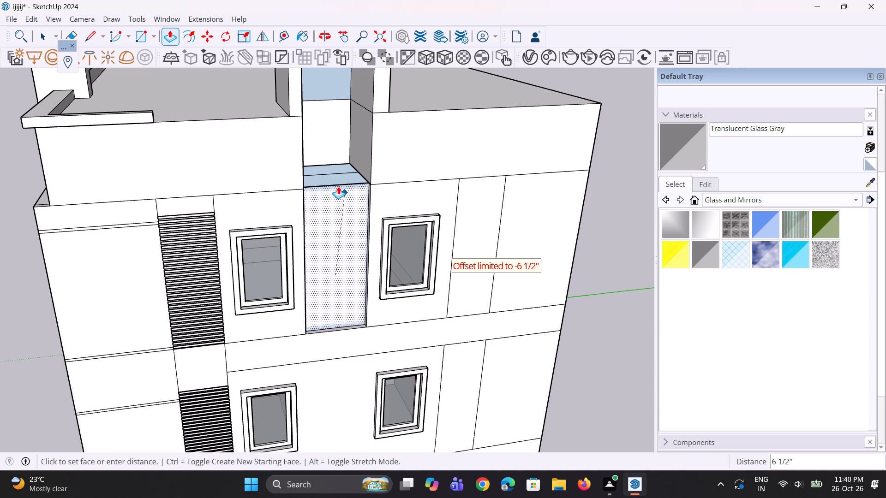
{"action": "left_click", "coordinate": [336, 183]}
Push the lowest interior side-wall band behind the opening 39' 1 1/16" across the room and repeat the push on the bands above.
{"action": "scroll", "coordinate": [348, 308], "scroll_direction": "up", "scroll_amount": 6}
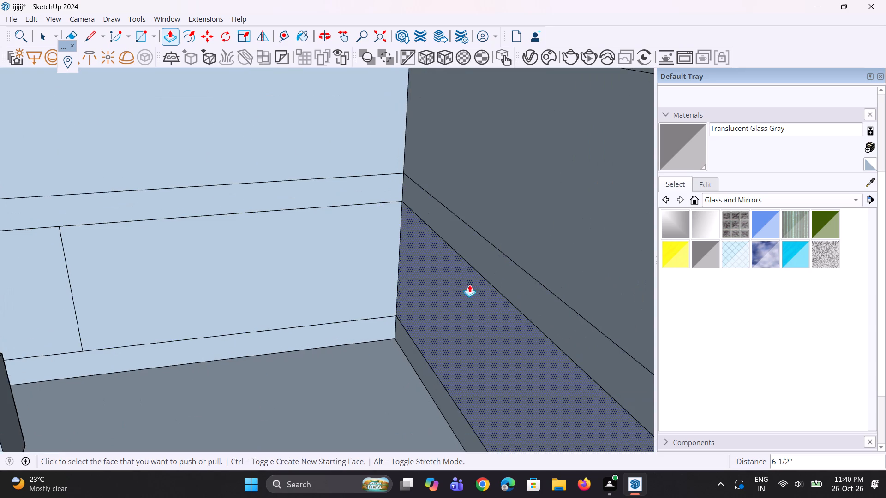
{"action": "left_click", "coordinate": [435, 392]}
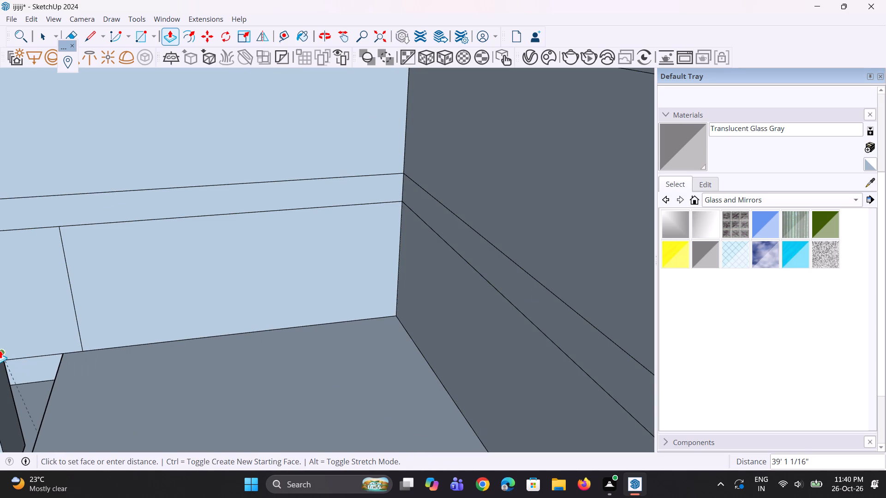
{"action": "left_click", "coordinate": [0, 350]}
{"action": "double_click", "coordinate": [485, 349]}
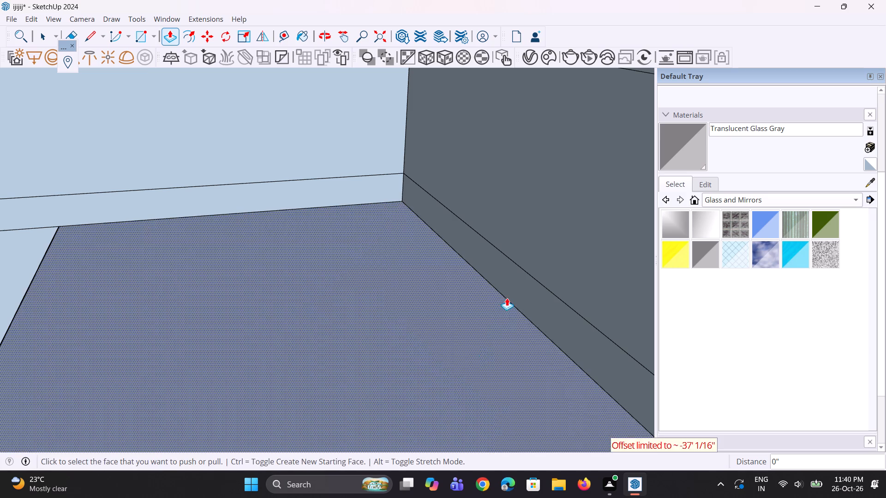
{"action": "double_click", "coordinate": [510, 293]}
{"action": "double_click", "coordinate": [546, 248]}
Repeat the push across the room on the remaining upper side-wall faces to fill the interior behind the opening.
{"action": "scroll", "coordinate": [417, 370], "scroll_direction": "down", "scroll_amount": 5}
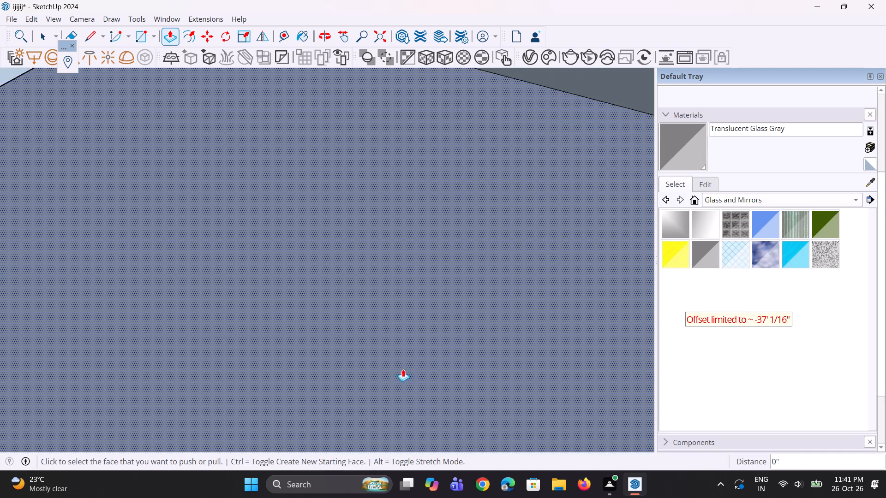
{"action": "scroll", "coordinate": [402, 368], "scroll_direction": "down", "scroll_amount": 12}
{"action": "middle_click_drag", "start_coordinate": [394, 373], "coordinate": [398, 325]}
{"action": "scroll", "coordinate": [398, 325], "scroll_direction": "up", "scroll_amount": 1}
{"action": "scroll", "coordinate": [389, 330], "scroll_direction": "down", "scroll_amount": 3}
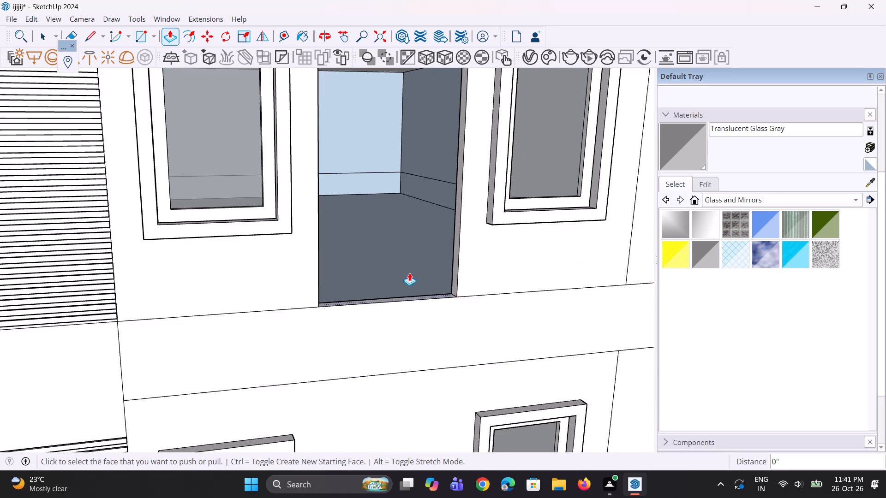
{"action": "scroll", "coordinate": [431, 220], "scroll_direction": "up", "scroll_amount": 2}
{"action": "double_click", "coordinate": [444, 196]}
{"action": "double_click", "coordinate": [444, 138]}
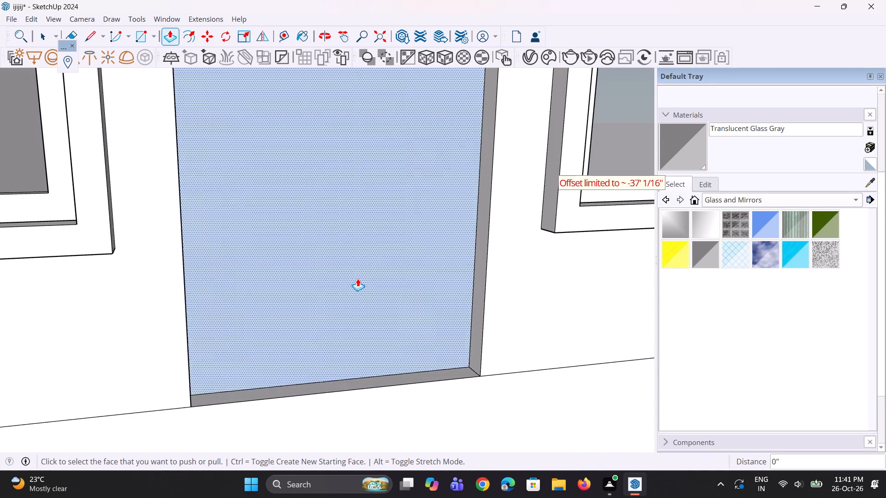
Examine the recess between the top-floor windows and the wall of the floor below.
{"action": "scroll", "coordinate": [312, 329], "scroll_direction": "down", "scroll_amount": 6}
{"action": "middle_click_drag", "start_coordinate": [301, 332], "coordinate": [288, 303]}
{"action": "scroll", "coordinate": [290, 303], "scroll_direction": "down", "scroll_amount": 11}
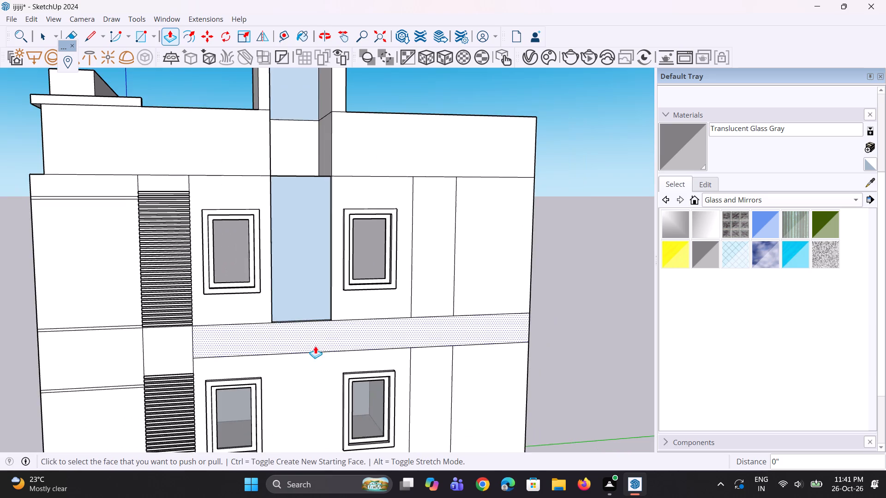
{"action": "middle_click_drag", "start_coordinate": [315, 346], "coordinate": [290, 345]}
{"action": "scroll", "coordinate": [293, 286], "scroll_direction": "down", "scroll_amount": 4}
{"action": "scroll", "coordinate": [292, 334], "scroll_direction": "up", "scroll_amount": 7}
{"action": "scroll", "coordinate": [281, 380], "scroll_direction": "up", "scroll_amount": 1}
{"action": "middle_click_drag", "start_coordinate": [281, 380], "coordinate": [305, 373]}
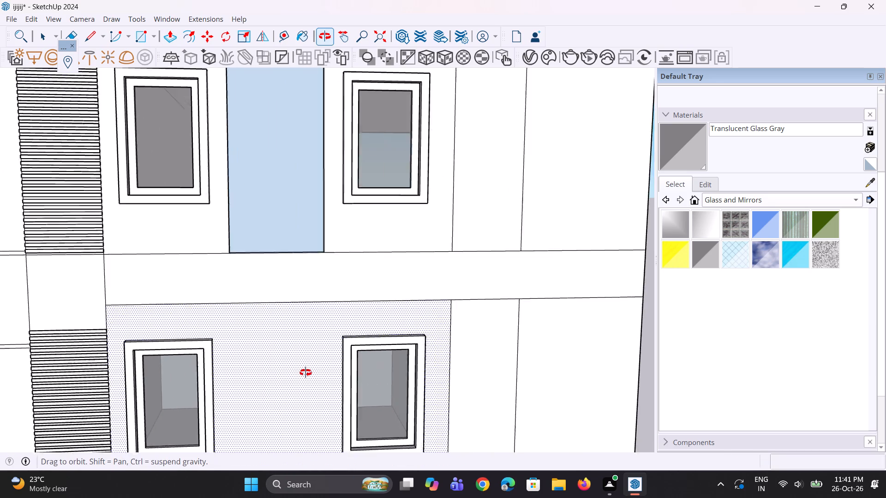
{"action": "middle_click_drag", "start_coordinate": [305, 373], "coordinate": [332, 356]}
{"action": "scroll", "coordinate": [324, 365], "scroll_direction": "down", "scroll_amount": 5}
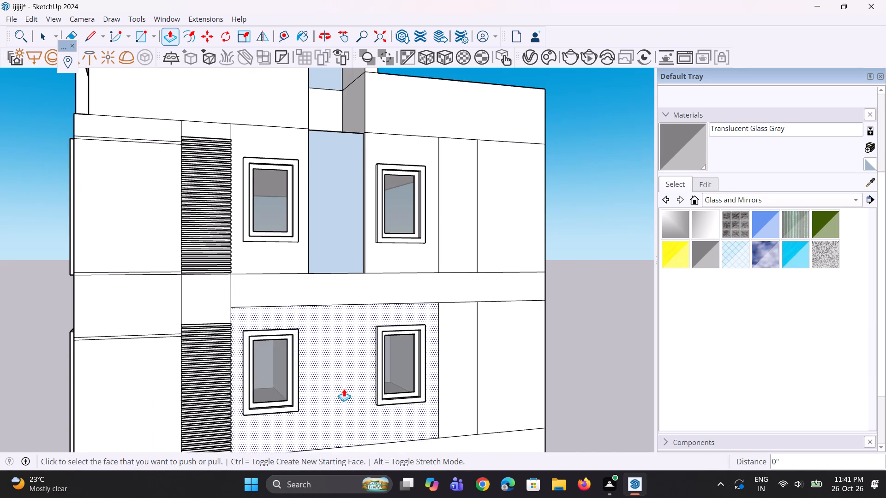
Draw two vertical 3' 3 3/4" lines from the recess's bottom corners down across the band below the top floor.
{"action": "key", "text": "l"}
{"action": "scroll", "coordinate": [362, 275], "scroll_direction": "up", "scroll_amount": 2}
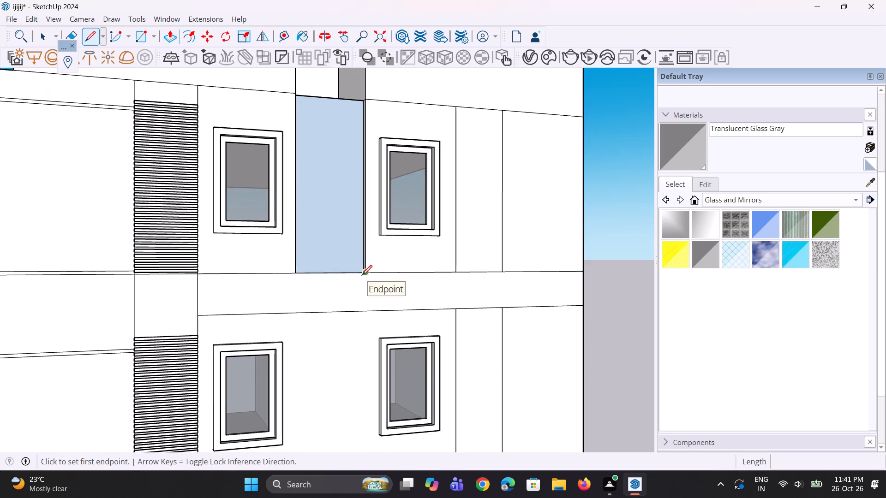
{"action": "scroll", "coordinate": [362, 275], "scroll_direction": "up", "scroll_amount": 3}
{"action": "left_click", "coordinate": [368, 272]}
{"action": "left_click", "coordinate": [368, 326]}
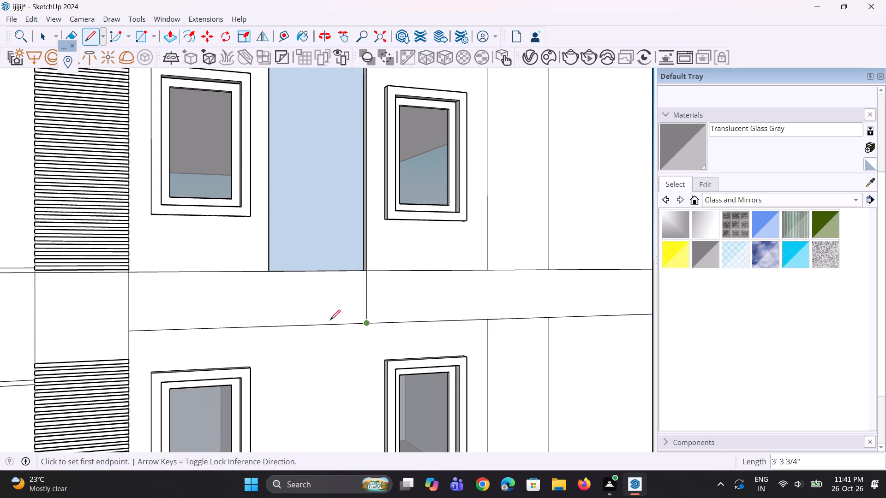
{"action": "left_click_drag", "start_coordinate": [268, 273], "coordinate": [268, 279]}
{"action": "left_click", "coordinate": [273, 325]}
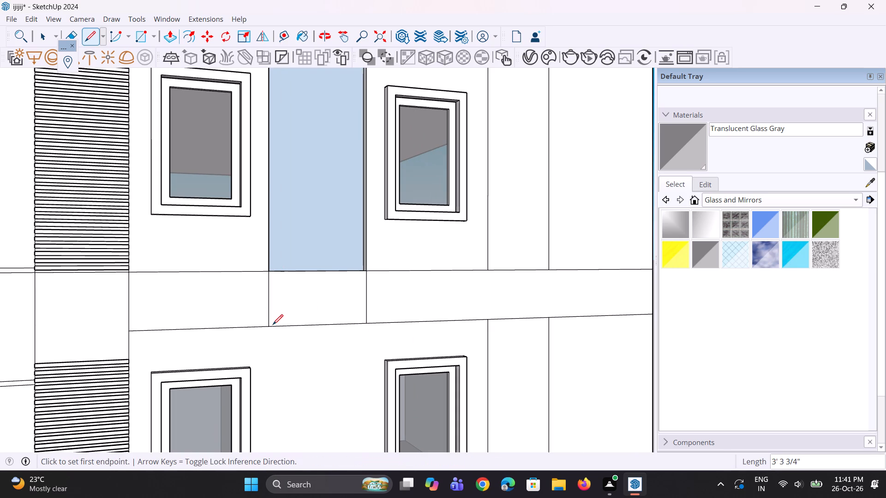
Extend both strip edges with 15' vertical lines down the wall between the windows of the second floor from the top.
{"action": "left_click", "coordinate": [270, 326]}
{"action": "scroll", "coordinate": [278, 339], "scroll_direction": "down", "scroll_amount": 9}
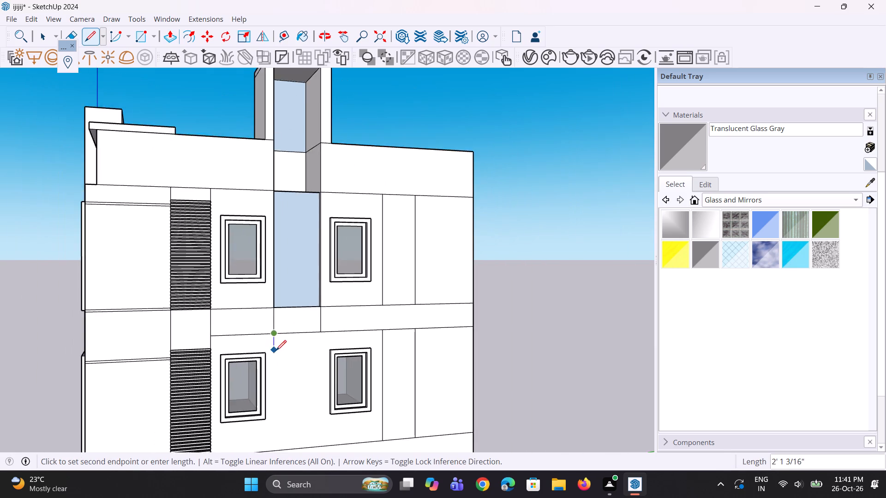
{"action": "scroll", "coordinate": [276, 350], "scroll_direction": "down", "scroll_amount": 3}
{"action": "scroll", "coordinate": [278, 431], "scroll_direction": "up", "scroll_amount": 2}
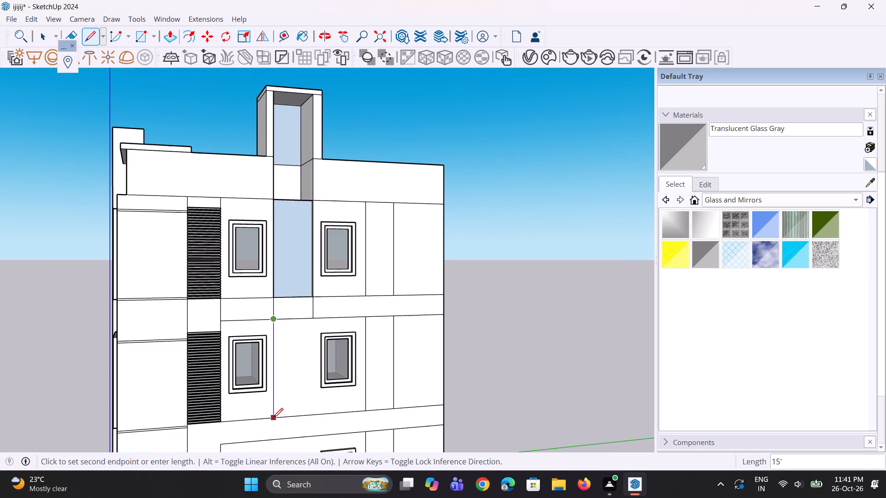
{"action": "left_click", "coordinate": [273, 418]}
{"action": "left_click", "coordinate": [317, 316]}
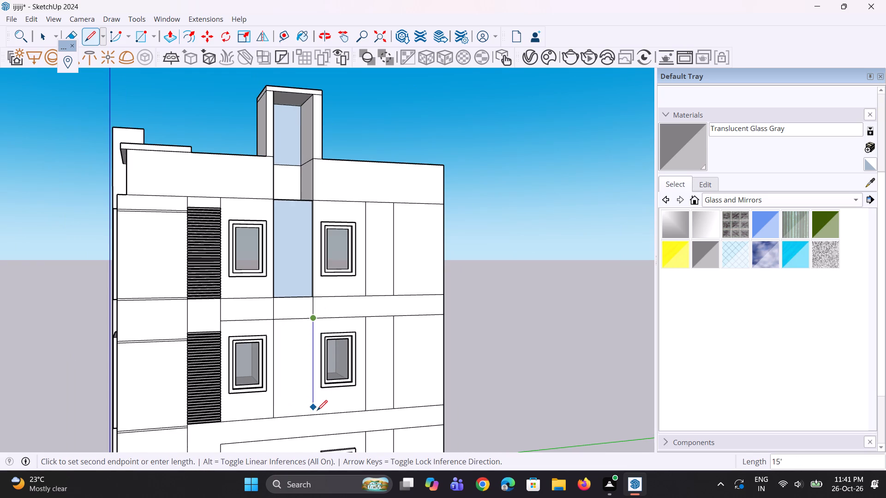
{"action": "left_click", "coordinate": [317, 410]}
Continue both strip edges with vertical lines across the band below the second floor from the top.
{"action": "scroll", "coordinate": [289, 291], "scroll_direction": "down", "scroll_amount": 4}
{"action": "scroll", "coordinate": [277, 390], "scroll_direction": "up", "scroll_amount": 2}
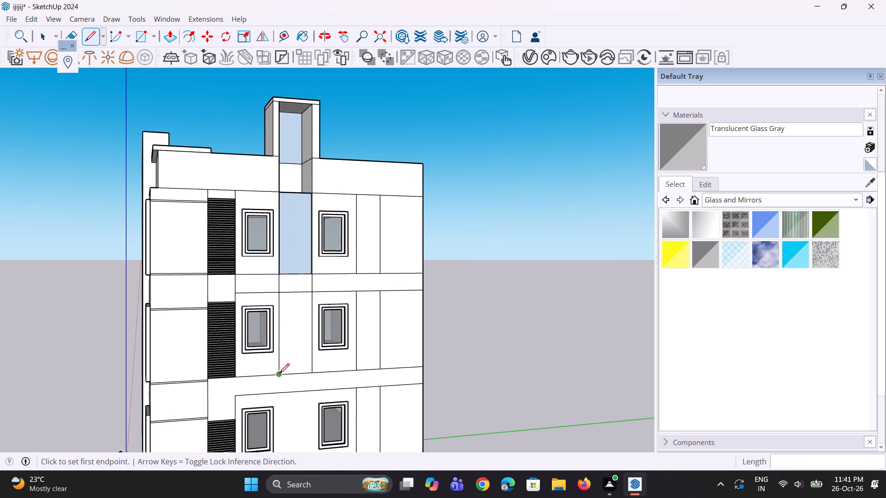
{"action": "left_click", "coordinate": [279, 373]}
{"action": "left_click", "coordinate": [278, 394]}
{"action": "left_click", "coordinate": [312, 373]}
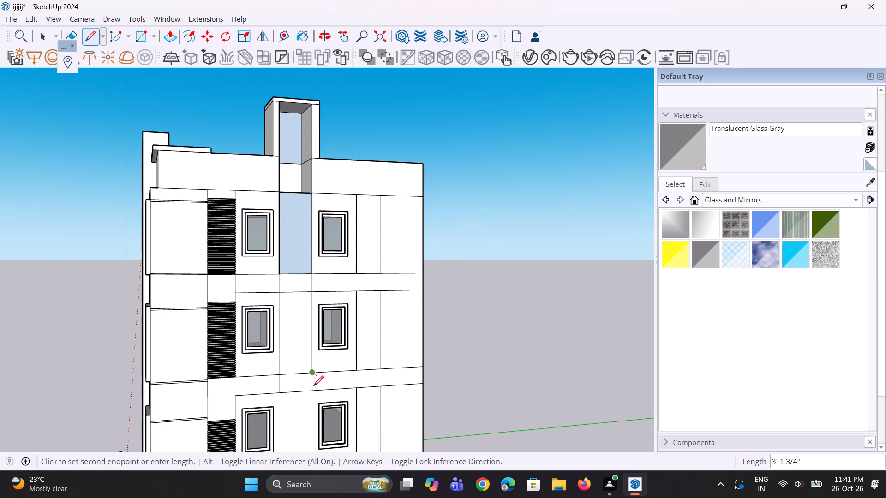
{"action": "left_click", "coordinate": [313, 387]}
Extend both strip edges with 15' vertical lines down the wall between the windows of the third floor from the top.
{"action": "scroll", "coordinate": [306, 328], "scroll_direction": "down", "scroll_amount": 8}
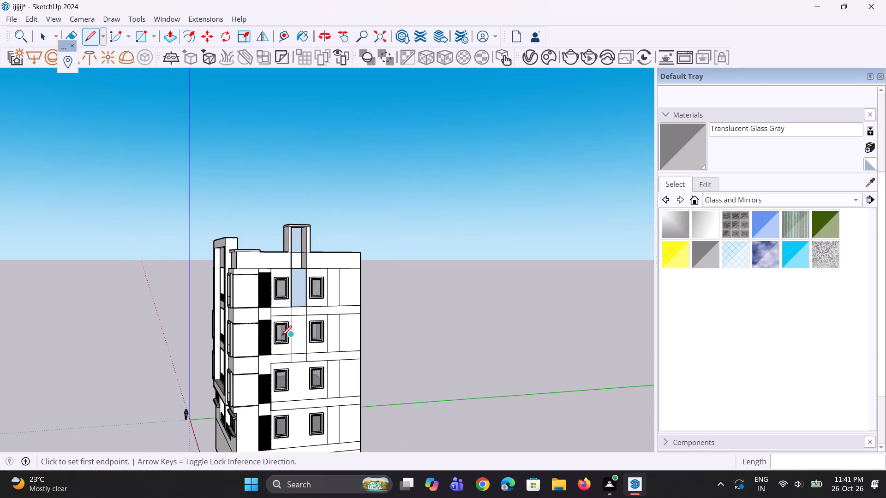
{"action": "scroll", "coordinate": [275, 332], "scroll_direction": "down", "scroll_amount": 4}
{"action": "scroll", "coordinate": [285, 405], "scroll_direction": "up", "scroll_amount": 8}
{"action": "scroll", "coordinate": [287, 307], "scroll_direction": "up", "scroll_amount": 4}
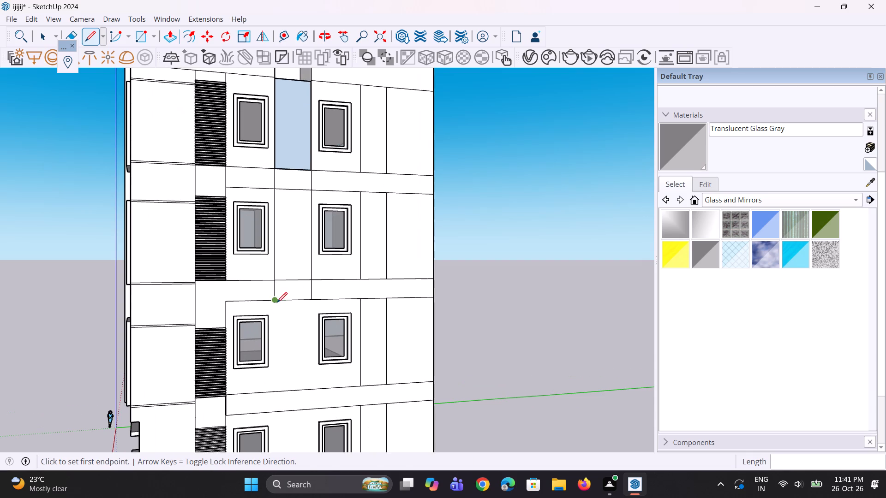
{"action": "left_click", "coordinate": [275, 302]}
{"action": "left_click", "coordinate": [275, 392]}
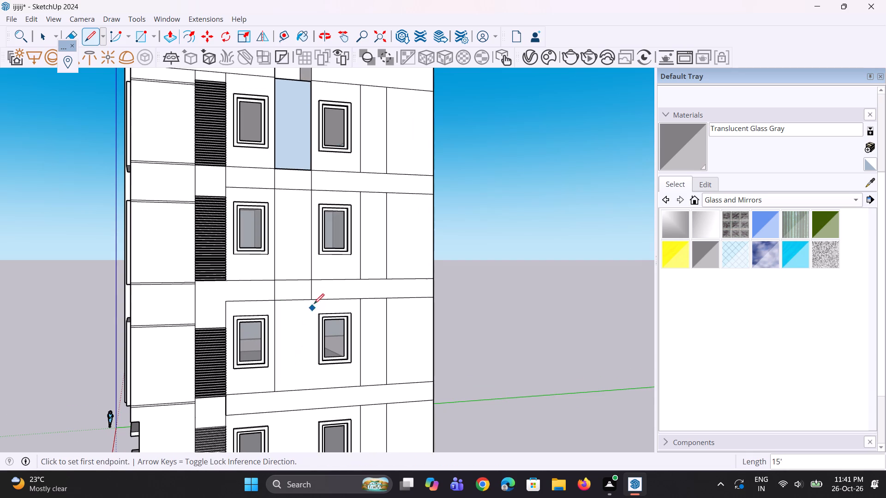
{"action": "left_click", "coordinate": [315, 297]}
{"action": "left_click", "coordinate": [315, 386]}
Continue both strip edges with 3' 3 3/4" vertical lines across the band below the third floor from the top.
{"action": "scroll", "coordinate": [280, 299], "scroll_direction": "down", "scroll_amount": 5}
{"action": "scroll", "coordinate": [300, 429], "scroll_direction": "up", "scroll_amount": 8}
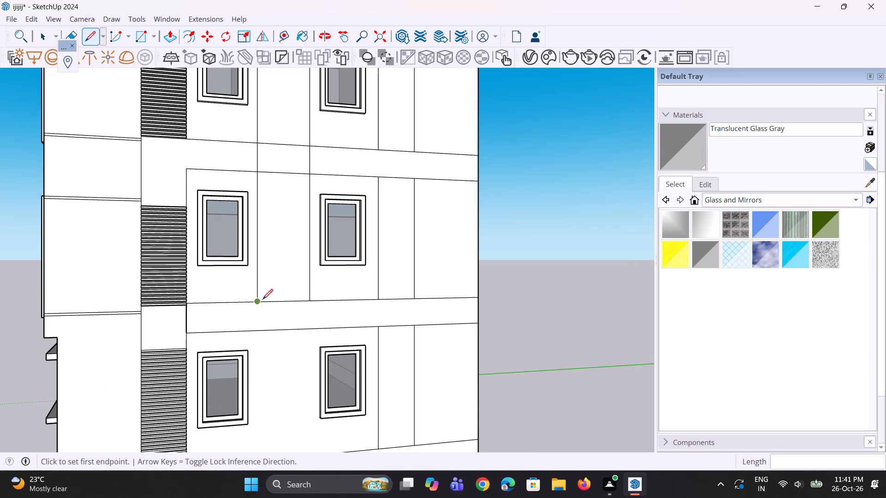
{"action": "left_click", "coordinate": [258, 301]}
{"action": "left_click", "coordinate": [257, 330]}
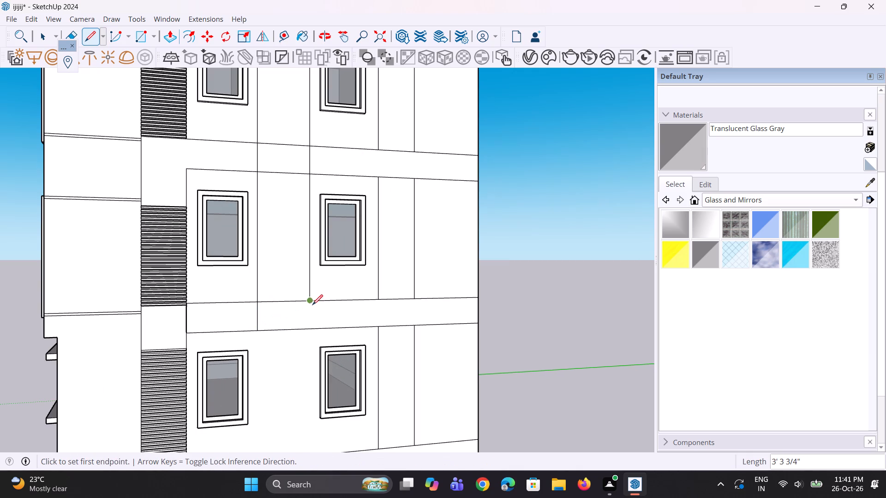
{"action": "left_click", "coordinate": [311, 302]}
{"action": "left_click", "coordinate": [306, 330]}
Extend both strip edges with 15' vertical lines down the wall between the windows of the fourth floor from the top.
{"action": "scroll", "coordinate": [290, 308], "scroll_direction": "down", "scroll_amount": 5}
{"action": "scroll", "coordinate": [265, 361], "scroll_direction": "up", "scroll_amount": 4}
{"action": "left_click", "coordinate": [271, 303]}
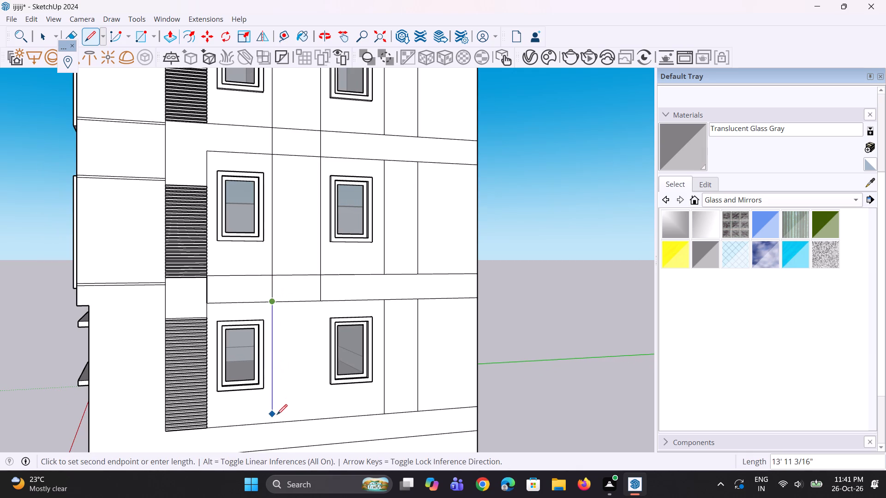
{"action": "left_click", "coordinate": [272, 421]}
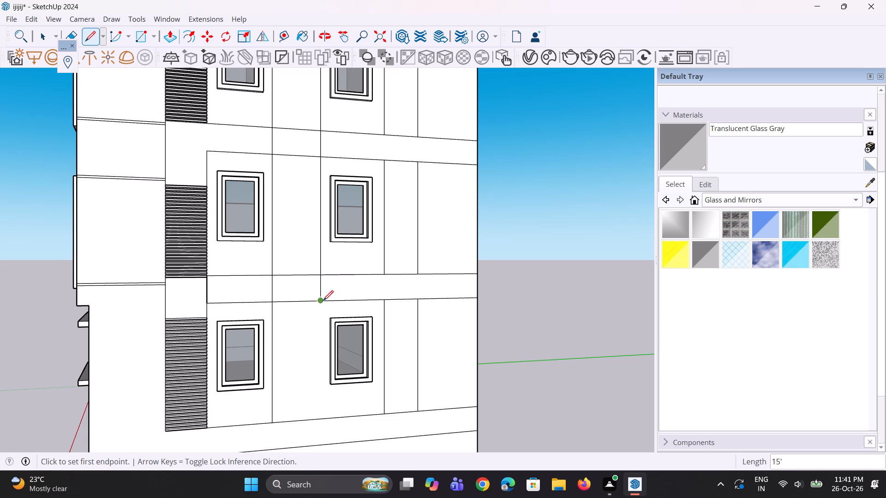
{"action": "left_click", "coordinate": [323, 301]}
{"action": "left_click", "coordinate": [326, 417]}
Push the strip panel between the windows of the lowest window floor 9' 10 5/16" into the wall.
{"action": "middle_click_drag", "start_coordinate": [311, 400], "coordinate": [299, 445]}
{"action": "key", "text": "p"}
{"action": "left_click", "coordinate": [307, 388]}
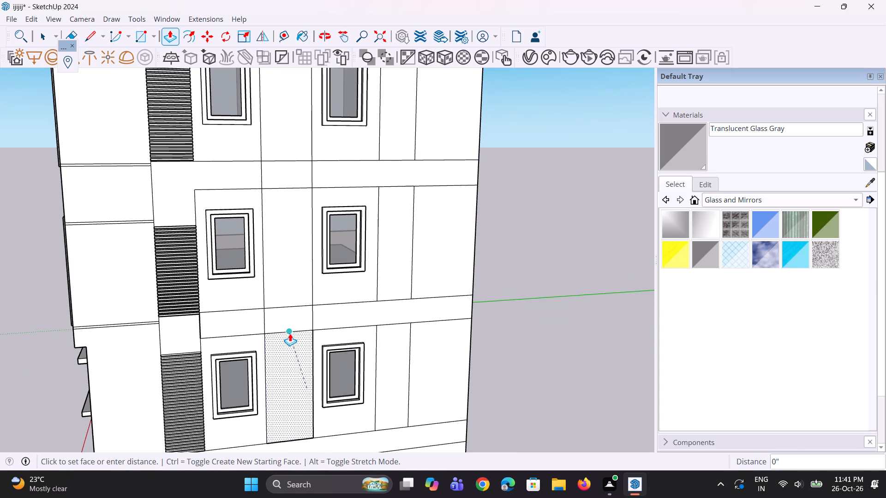
{"action": "left_click", "coordinate": [290, 333]}
{"action": "left_click", "coordinate": [280, 400]}
{"action": "left_click", "coordinate": [284, 362]}
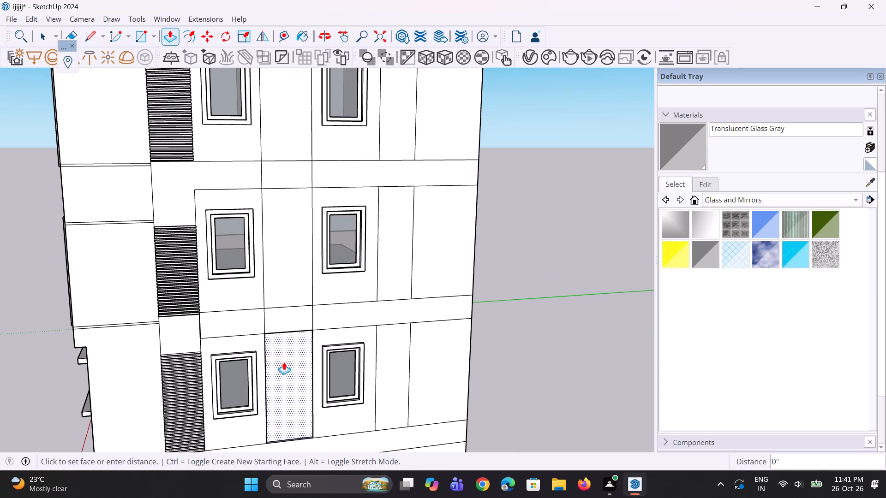
{"action": "left_click", "coordinate": [287, 335]}
{"action": "left_click", "coordinate": [285, 392]}
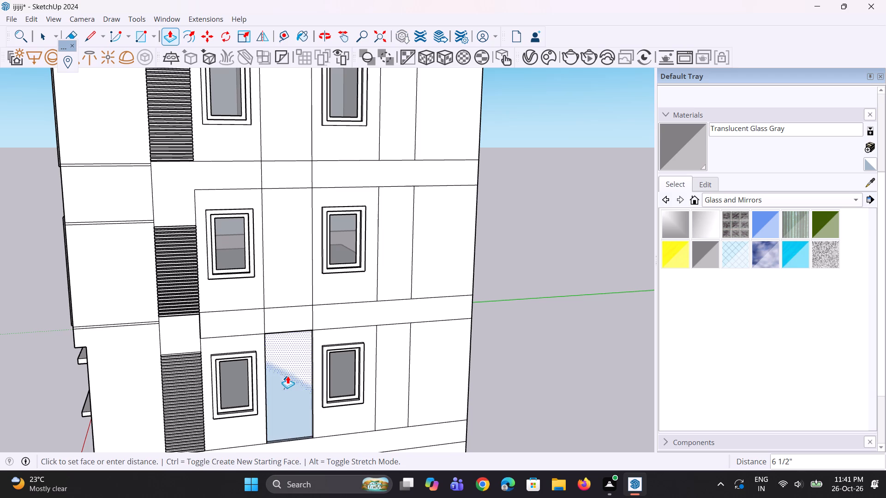
{"action": "left_click", "coordinate": [289, 374]}
{"action": "left_click", "coordinate": [292, 408]}
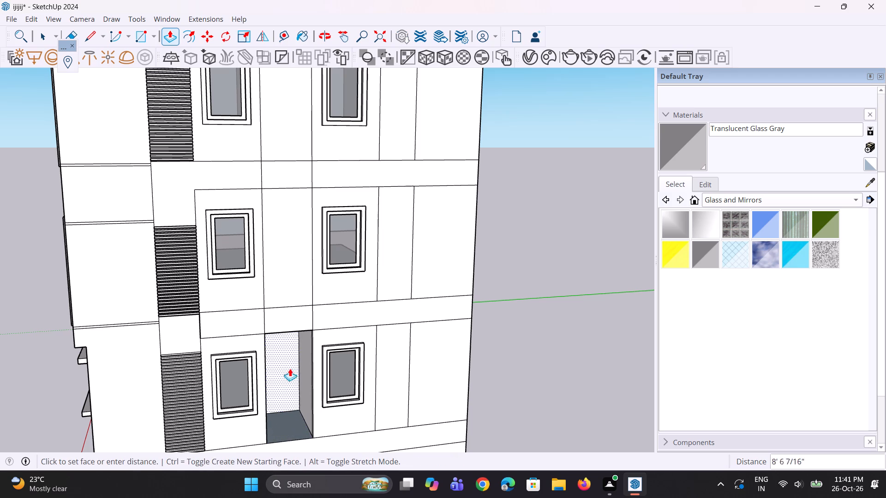
{"action": "left_click", "coordinate": [288, 376]}
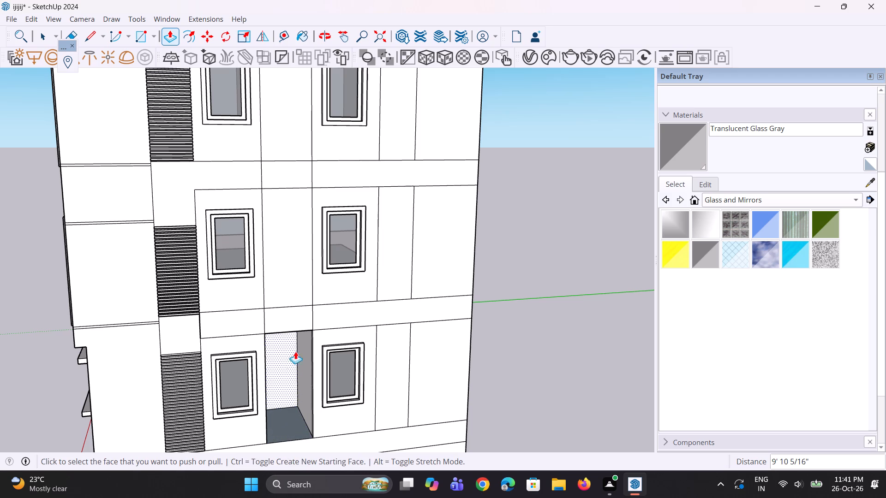
Recess the strip segment in the band above the lowest window floor level with the recessed panel beneath it.
{"action": "double_click", "coordinate": [296, 319]}
{"action": "left_click", "coordinate": [296, 319]}
{"action": "left_click", "coordinate": [296, 319]}
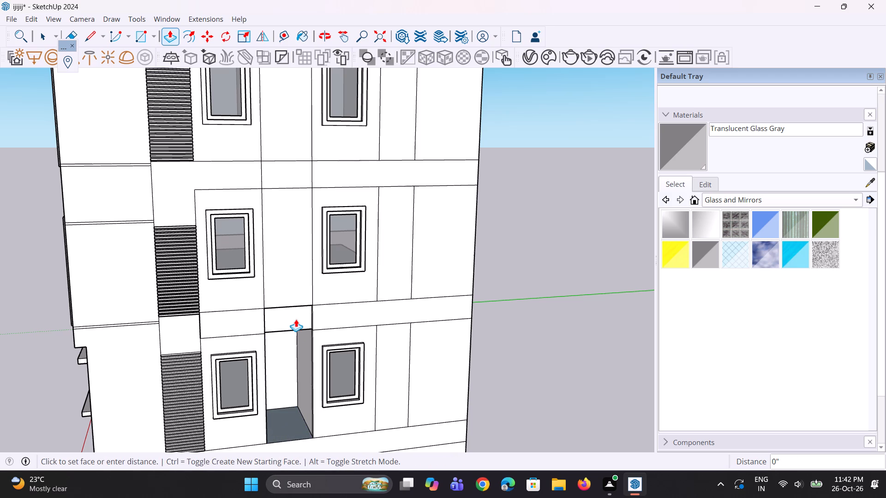
{"action": "left_click", "coordinate": [269, 320]}
Push the strip panel between the windows of the third floor from the top 9' 10 5/16" into the wall.
{"action": "scroll", "coordinate": [304, 397], "scroll_direction": "up", "scroll_amount": 1}
{"action": "middle_click_drag", "start_coordinate": [304, 397], "coordinate": [299, 345]}
{"action": "scroll", "coordinate": [268, 438], "scroll_direction": "down", "scroll_amount": 5}
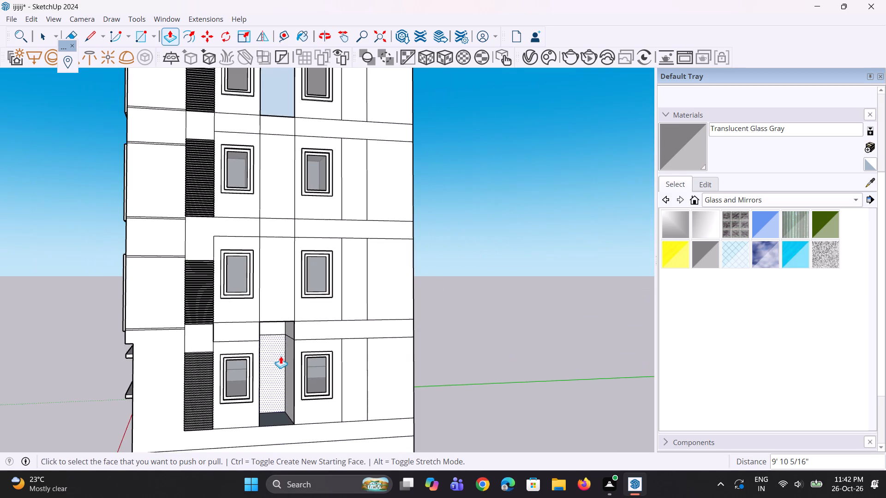
{"action": "scroll", "coordinate": [271, 284], "scroll_direction": "up", "scroll_amount": 1}
{"action": "double_click", "coordinate": [271, 285]}
{"action": "middle_click_drag", "start_coordinate": [275, 369], "coordinate": [240, 398]}
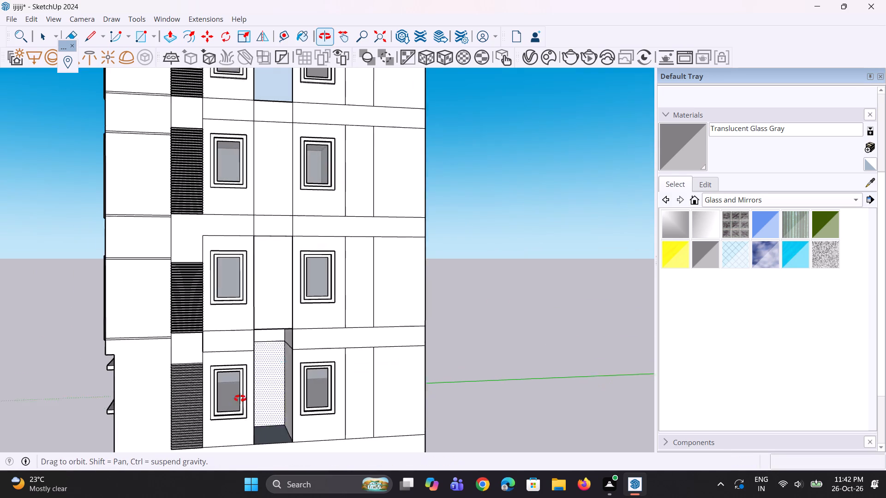
{"action": "middle_click_drag", "start_coordinate": [240, 398], "coordinate": [206, 427]}
{"action": "left_click", "coordinate": [244, 331]}
{"action": "left_click", "coordinate": [250, 301]}
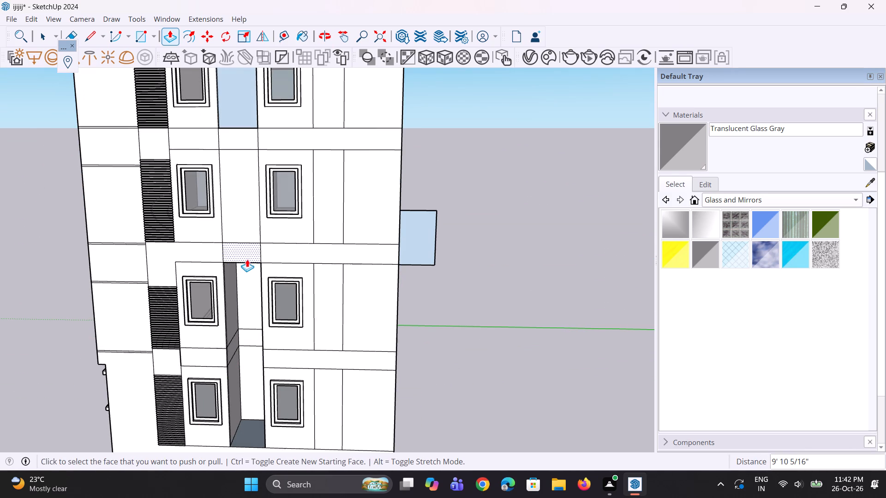
Push the strip segment in the band above the third floor from the top 9' 10 5/16" inward.
{"action": "left_click", "coordinate": [246, 257]}
{"action": "left_click", "coordinate": [256, 279]}
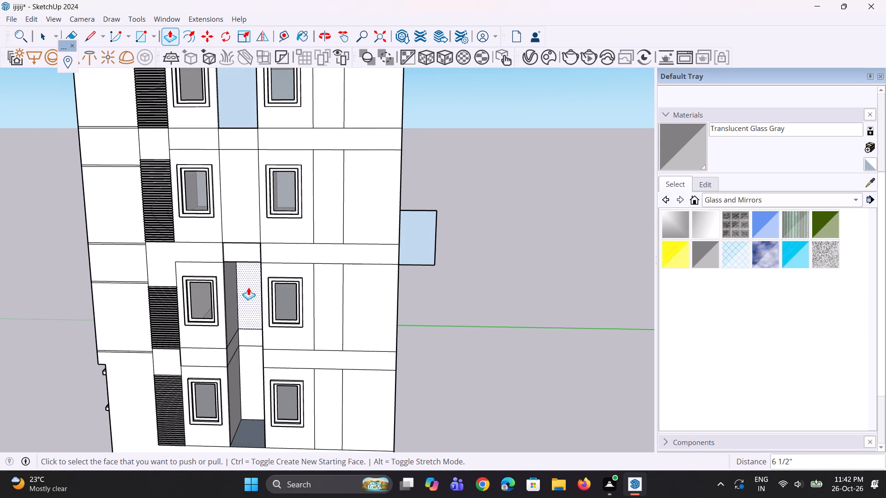
{"action": "middle_click_drag", "start_coordinate": [243, 297], "coordinate": [307, 231]}
{"action": "scroll", "coordinate": [306, 230], "scroll_direction": "up", "scroll_amount": 3}
{"action": "left_click", "coordinate": [300, 200]}
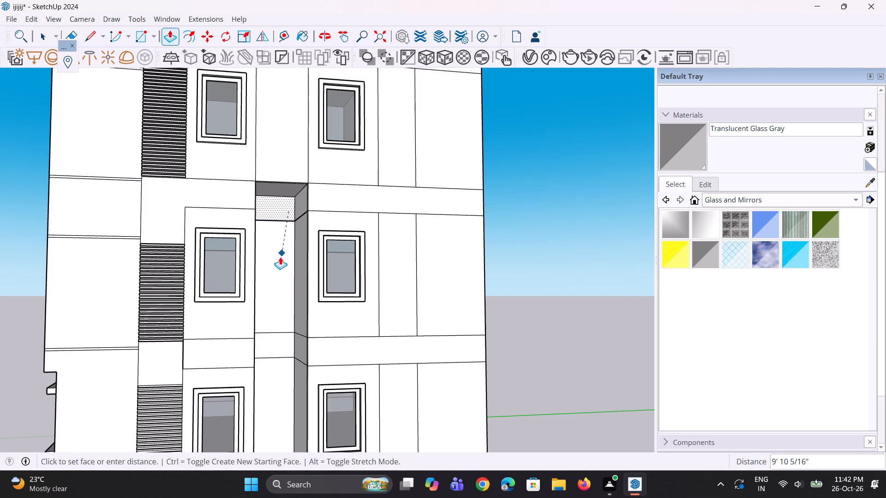
{"action": "left_click", "coordinate": [280, 257]}
Recess the strip panel of the second floor from the top and the band segment above it by the same 9' 10 5/16".
{"action": "scroll", "coordinate": [269, 315], "scroll_direction": "down", "scroll_amount": 5}
{"action": "middle_click_drag", "start_coordinate": [270, 309], "coordinate": [232, 391]}
{"action": "double_click", "coordinate": [257, 262]}
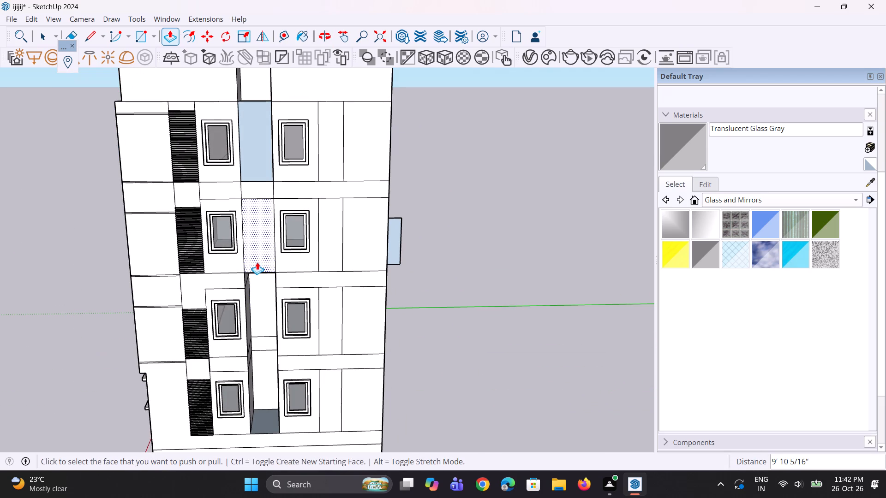
{"action": "double_click", "coordinate": [257, 262]}
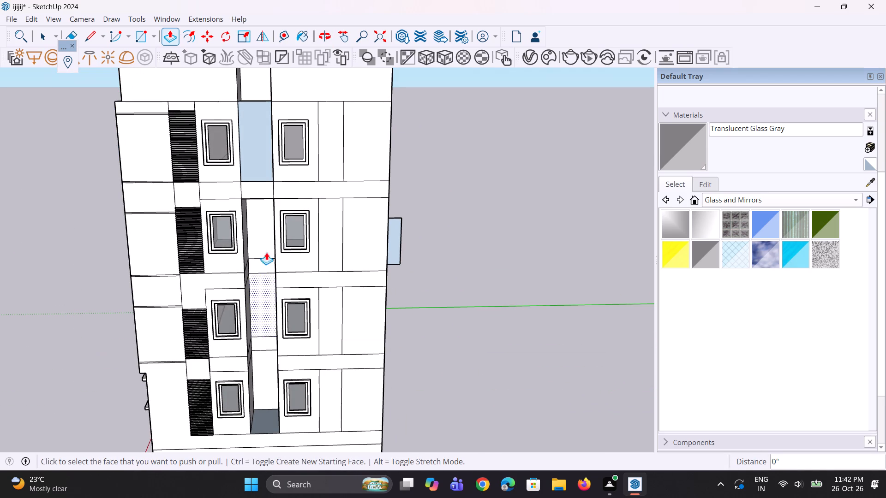
{"action": "double_click", "coordinate": [255, 193]}
{"action": "double_click", "coordinate": [255, 193]}
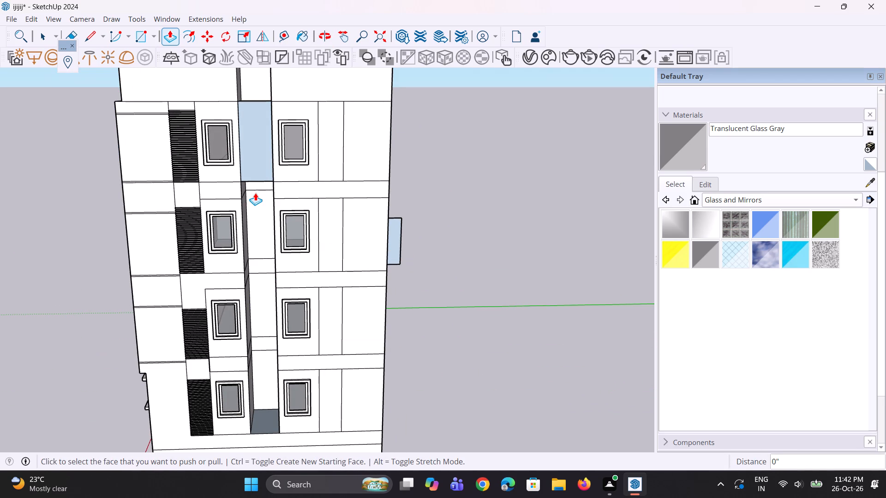
Push the top floor's strip panel between the windows about 7' 9/16" into the wall.
{"action": "middle_click_drag", "start_coordinate": [221, 215], "coordinate": [343, 182]}
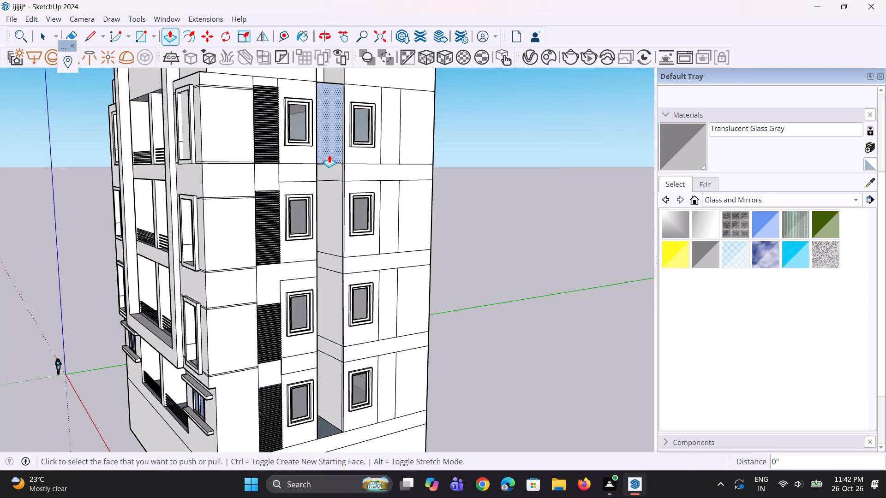
{"action": "left_click", "coordinate": [329, 155]}
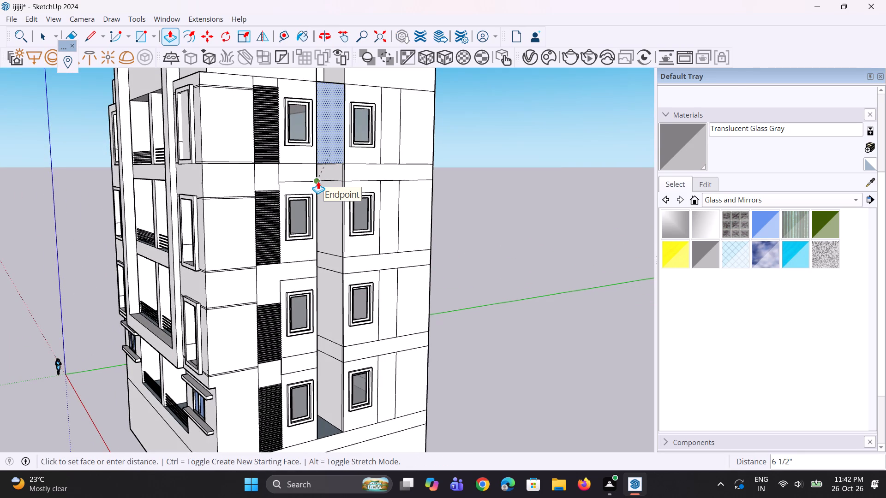
{"action": "middle_click_drag", "start_coordinate": [324, 196], "coordinate": [305, 193]}
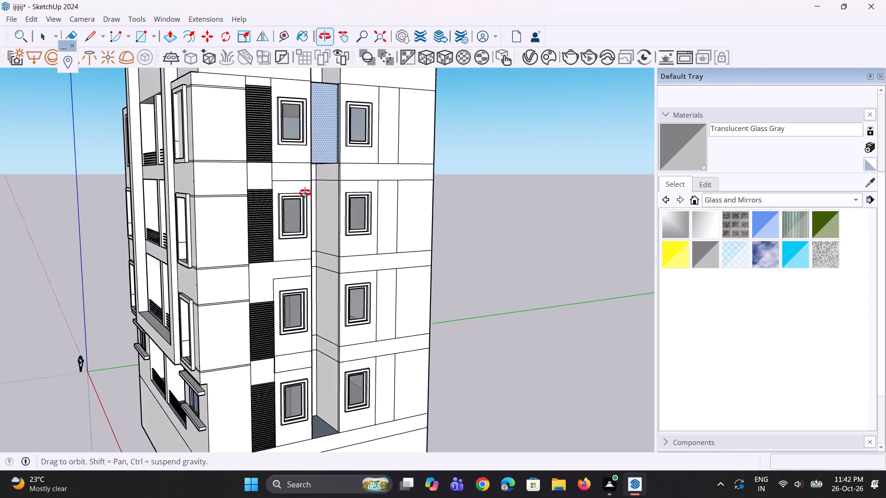
{"action": "middle_click_drag", "start_coordinate": [305, 193], "coordinate": [186, 163]}
{"action": "left_click", "coordinate": [287, 217]}
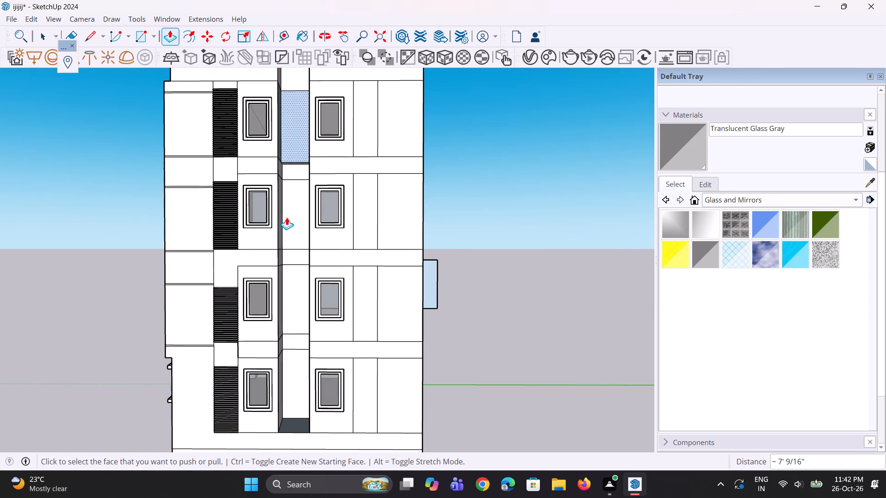
Examine the recessed strip along the side wall up to the parapet and roof frame.
{"action": "middle_click_drag", "start_coordinate": [294, 209], "coordinate": [289, 310]}
{"action": "scroll", "coordinate": [281, 320], "scroll_direction": "down", "scroll_amount": 6}
{"action": "scroll", "coordinate": [286, 283], "scroll_direction": "up", "scroll_amount": 1}
{"action": "middle_click_drag", "start_coordinate": [287, 283], "coordinate": [305, 253]}
{"action": "scroll", "coordinate": [298, 238], "scroll_direction": "up", "scroll_amount": 3}
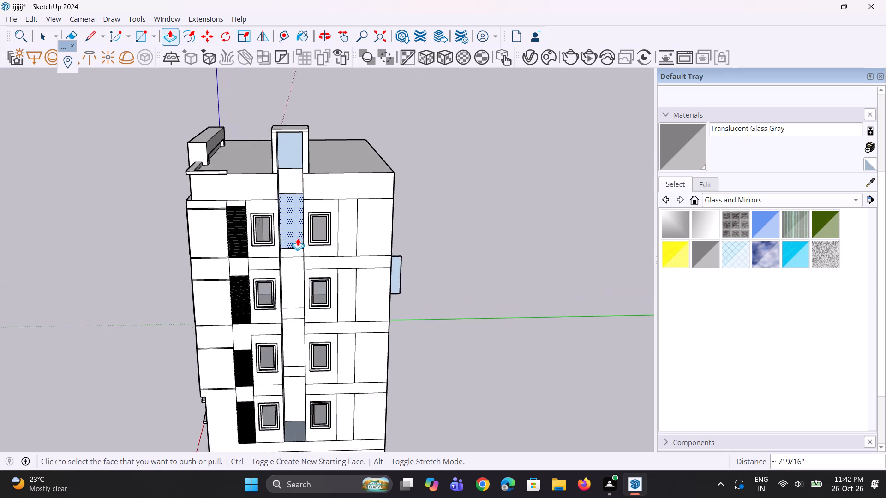
{"action": "scroll", "coordinate": [305, 279], "scroll_direction": "up", "scroll_amount": 2}
{"action": "middle_click_drag", "start_coordinate": [302, 279], "coordinate": [264, 312]}
{"action": "scroll", "coordinate": [242, 143], "scroll_direction": "up", "scroll_amount": 2}
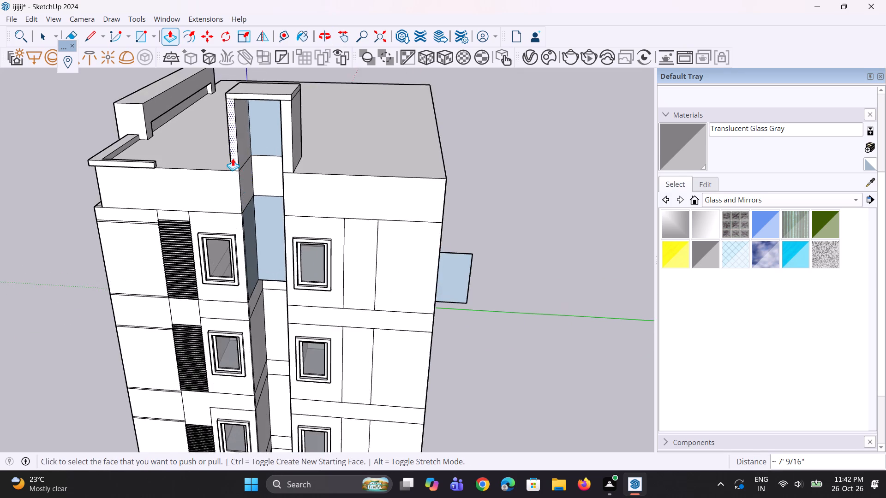
{"action": "scroll", "coordinate": [233, 158], "scroll_direction": "up", "scroll_amount": 1}
{"action": "middle_click_drag", "start_coordinate": [239, 183], "coordinate": [278, 137]}
{"action": "scroll", "coordinate": [260, 328], "scroll_direction": "down", "scroll_amount": 6}
{"action": "scroll", "coordinate": [268, 304], "scroll_direction": "up", "scroll_amount": 1}
{"action": "middle_click_drag", "start_coordinate": [268, 304], "coordinate": [245, 270]}
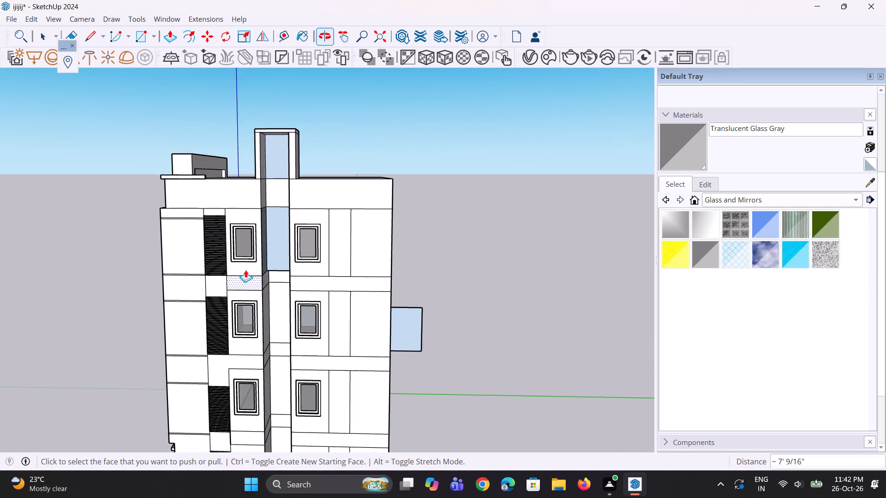
Pull the underside of the roof frame's cap down 5 7/16".
{"action": "scroll", "coordinate": [259, 200], "scroll_direction": "up", "scroll_amount": 4}
{"action": "middle_click_drag", "start_coordinate": [267, 173], "coordinate": [282, 136]}
{"action": "scroll", "coordinate": [301, 88], "scroll_direction": "up", "scroll_amount": 3}
{"action": "scroll", "coordinate": [283, 290], "scroll_direction": "down", "scroll_amount": 5}
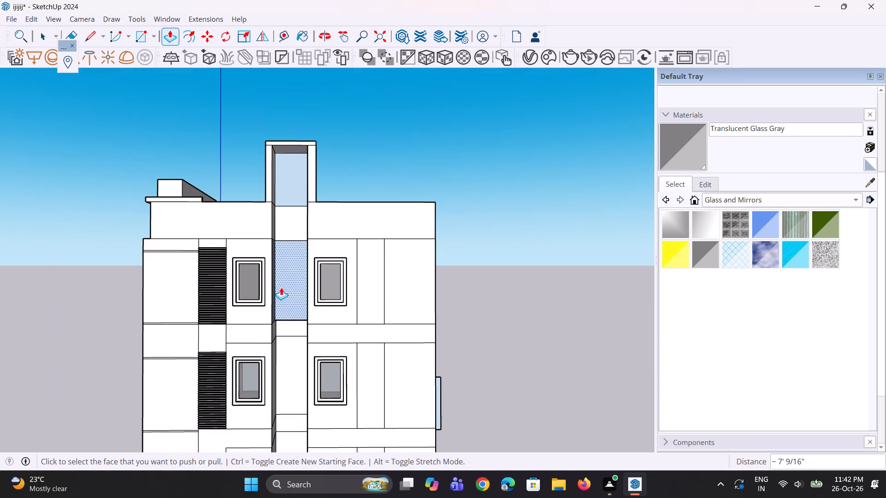
{"action": "scroll", "coordinate": [296, 182], "scroll_direction": "up", "scroll_amount": 8}
{"action": "left_click", "coordinate": [291, 138]}
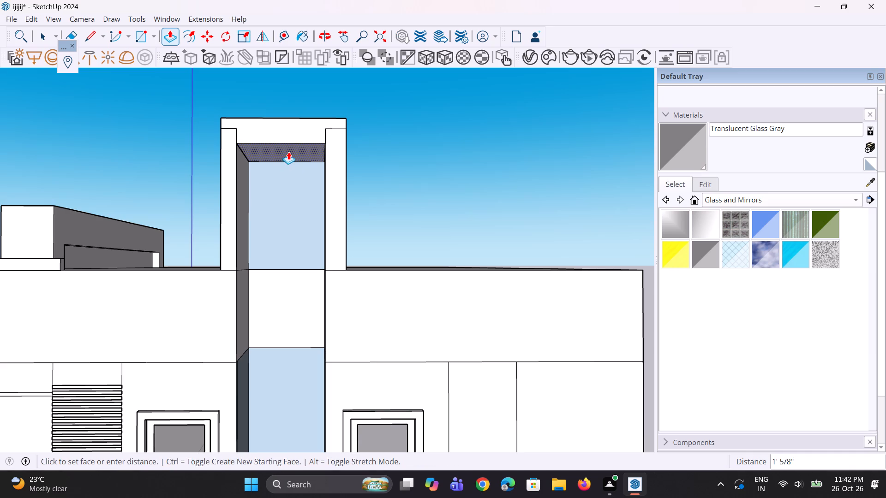
{"action": "left_click", "coordinate": [291, 144]}
Erase the leftover seam lines between the roof frame's cap and its two legs on the front face.
{"action": "scroll", "coordinate": [230, 131], "scroll_direction": "up", "scroll_amount": 3}
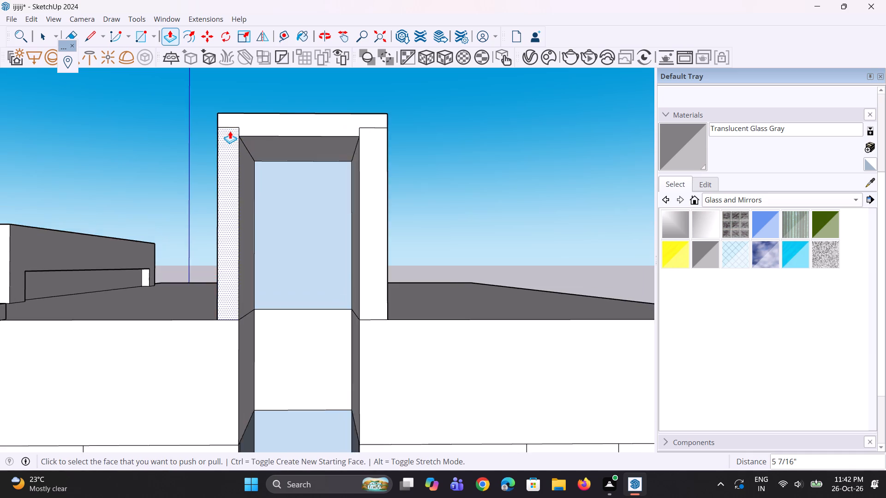
{"action": "scroll", "coordinate": [230, 131], "scroll_direction": "up", "scroll_amount": 5}
{"action": "key", "text": "e"}
{"action": "left_click_drag", "start_coordinate": [229, 120], "coordinate": [227, 130]}
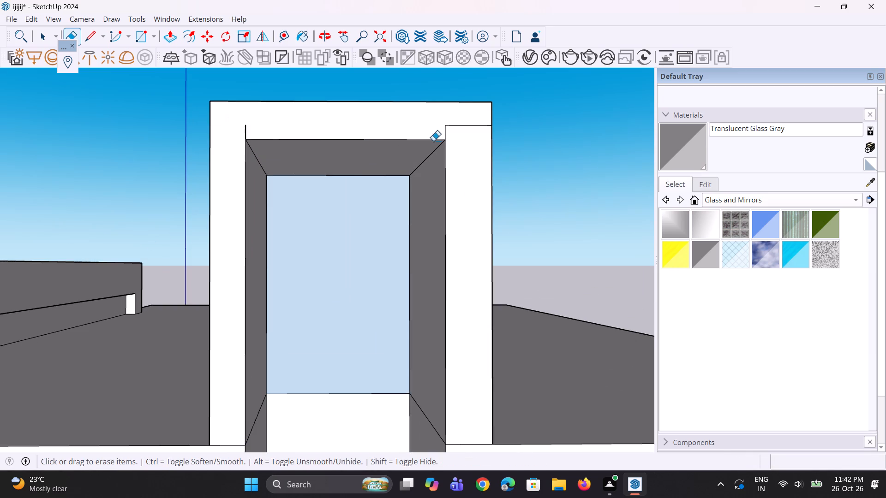
{"action": "left_click_drag", "start_coordinate": [459, 125], "coordinate": [444, 132]}
{"action": "scroll", "coordinate": [242, 130], "scroll_direction": "up", "scroll_amount": 2}
{"action": "left_click_drag", "start_coordinate": [239, 133], "coordinate": [254, 132]}
Pull the underside of the roof frame's cap down a further 7 3/8".
{"action": "scroll", "coordinate": [265, 240], "scroll_direction": "down", "scroll_amount": 4}
{"action": "middle_click_drag", "start_coordinate": [281, 234], "coordinate": [283, 214]}
{"action": "key", "text": "p"}
{"action": "scroll", "coordinate": [304, 178], "scroll_direction": "up", "scroll_amount": 2}
{"action": "left_click", "coordinate": [304, 176]}
{"action": "left_click", "coordinate": [304, 194]}
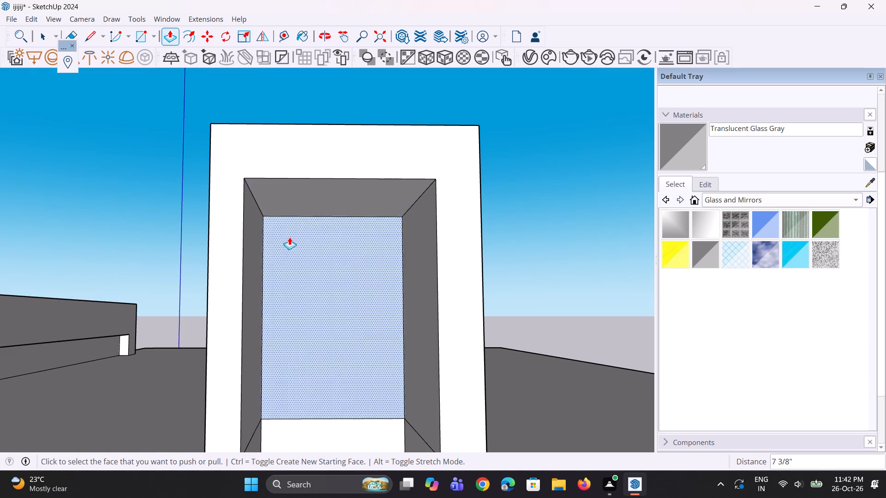
Offset the outline of the cap's underside slightly inward inside the roof frame.
{"action": "scroll", "coordinate": [288, 238], "scroll_direction": "down", "scroll_amount": 5}
{"action": "scroll", "coordinate": [302, 220], "scroll_direction": "up", "scroll_amount": 3}
{"action": "middle_click_drag", "start_coordinate": [301, 226], "coordinate": [299, 208]}
{"action": "key", "text": "f"}
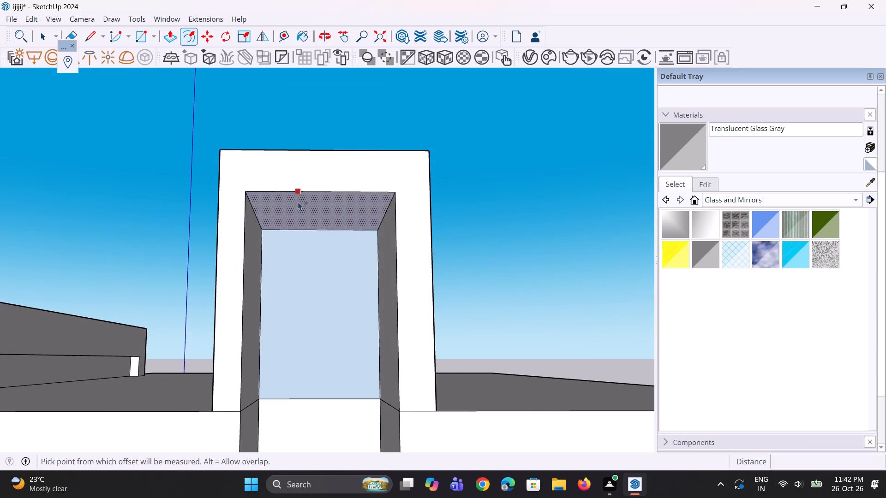
{"action": "left_click", "coordinate": [280, 215]}
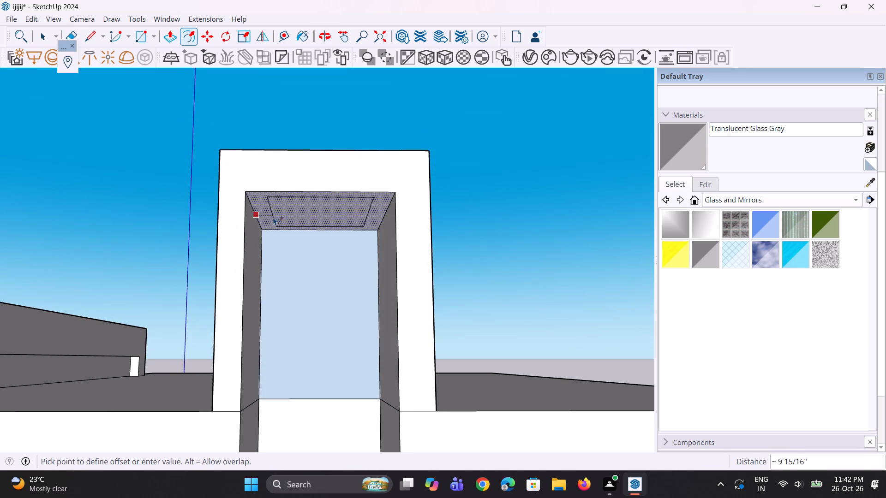
{"action": "left_click", "coordinate": [266, 219]}
Extrude the inner offset face of the cap's underside 8' 11 1/8" down to the base of the roof frame.
{"action": "key", "text": "p"}
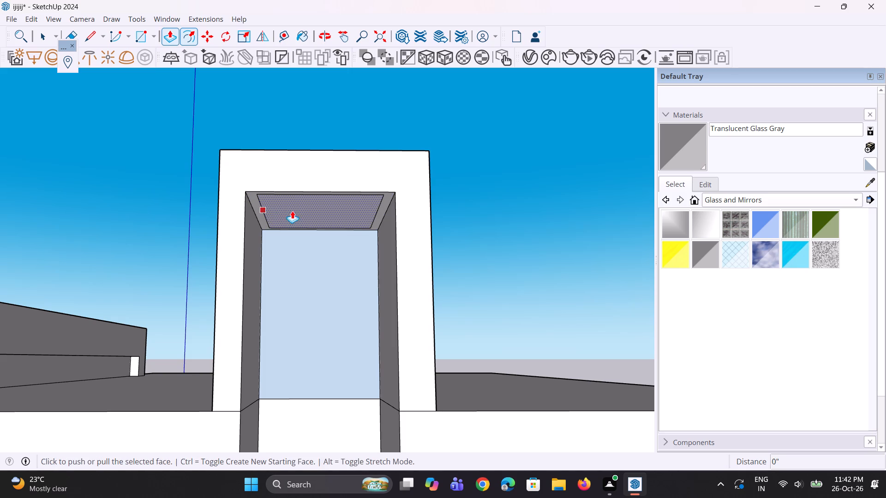
{"action": "left_click", "coordinate": [294, 209]}
{"action": "scroll", "coordinate": [294, 271], "scroll_direction": "down", "scroll_amount": 5}
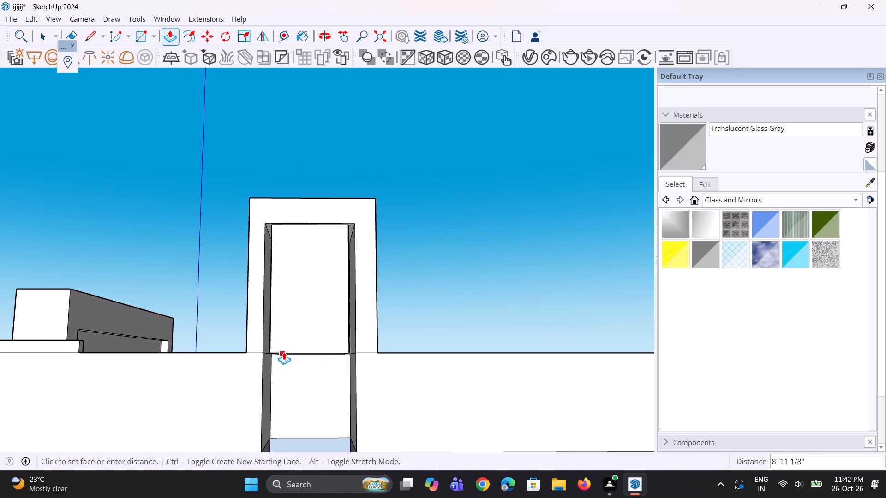
{"action": "left_click", "coordinate": [254, 352]}
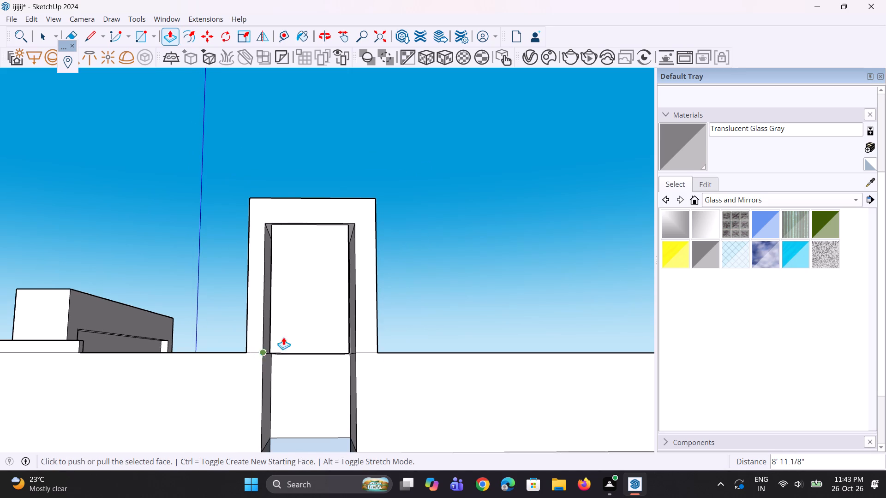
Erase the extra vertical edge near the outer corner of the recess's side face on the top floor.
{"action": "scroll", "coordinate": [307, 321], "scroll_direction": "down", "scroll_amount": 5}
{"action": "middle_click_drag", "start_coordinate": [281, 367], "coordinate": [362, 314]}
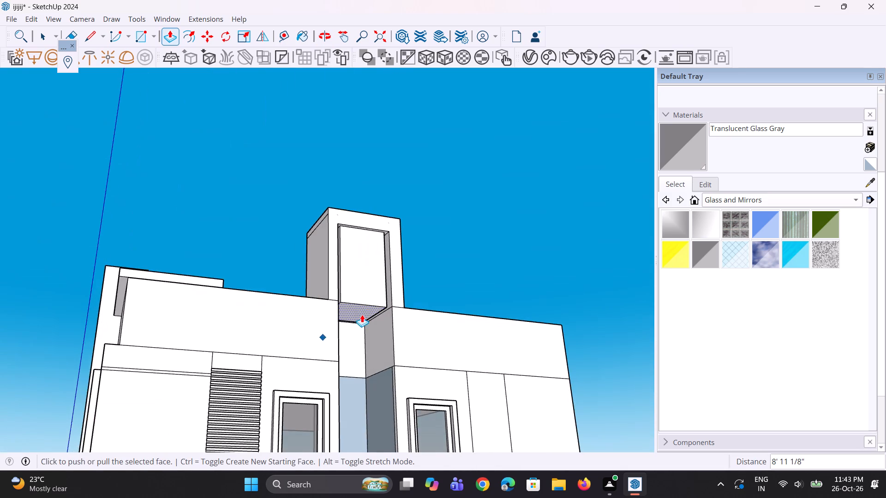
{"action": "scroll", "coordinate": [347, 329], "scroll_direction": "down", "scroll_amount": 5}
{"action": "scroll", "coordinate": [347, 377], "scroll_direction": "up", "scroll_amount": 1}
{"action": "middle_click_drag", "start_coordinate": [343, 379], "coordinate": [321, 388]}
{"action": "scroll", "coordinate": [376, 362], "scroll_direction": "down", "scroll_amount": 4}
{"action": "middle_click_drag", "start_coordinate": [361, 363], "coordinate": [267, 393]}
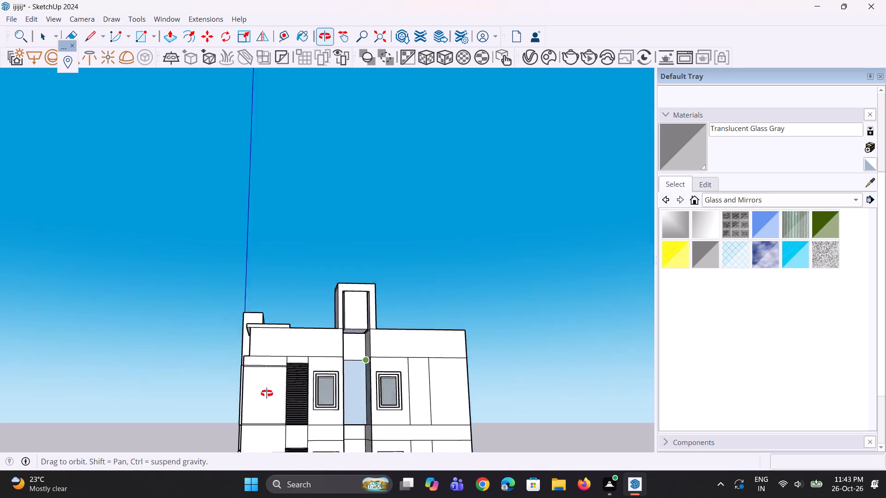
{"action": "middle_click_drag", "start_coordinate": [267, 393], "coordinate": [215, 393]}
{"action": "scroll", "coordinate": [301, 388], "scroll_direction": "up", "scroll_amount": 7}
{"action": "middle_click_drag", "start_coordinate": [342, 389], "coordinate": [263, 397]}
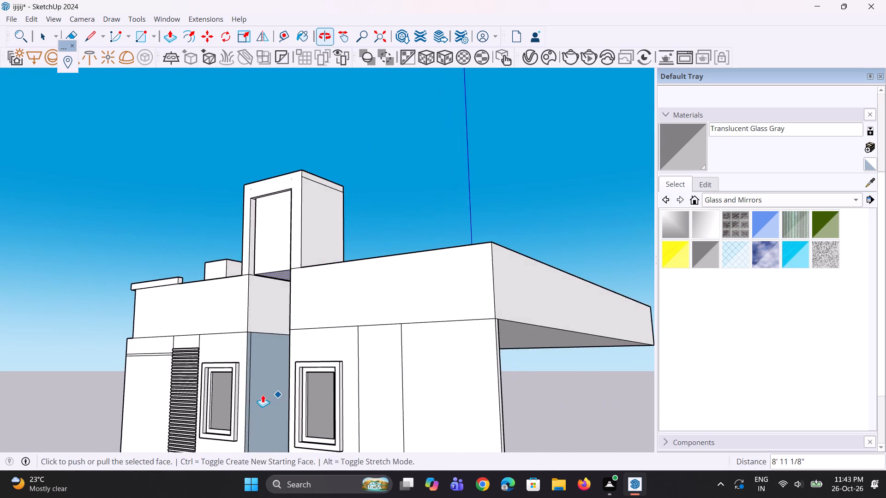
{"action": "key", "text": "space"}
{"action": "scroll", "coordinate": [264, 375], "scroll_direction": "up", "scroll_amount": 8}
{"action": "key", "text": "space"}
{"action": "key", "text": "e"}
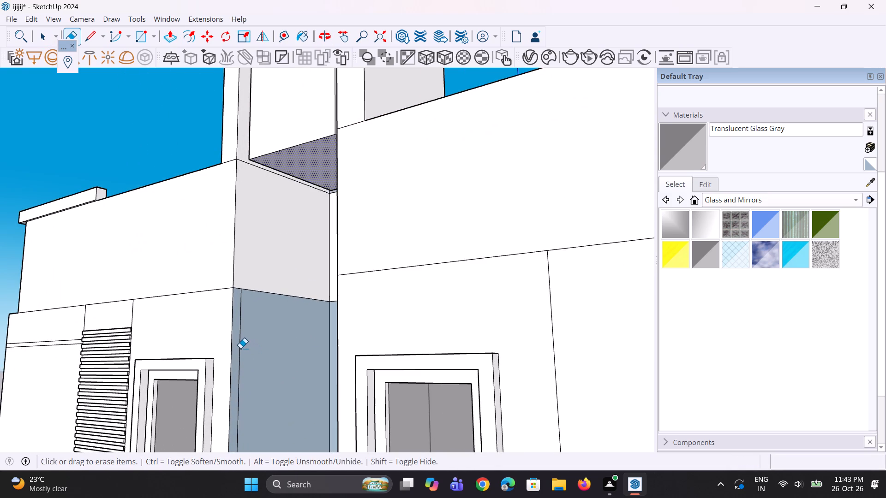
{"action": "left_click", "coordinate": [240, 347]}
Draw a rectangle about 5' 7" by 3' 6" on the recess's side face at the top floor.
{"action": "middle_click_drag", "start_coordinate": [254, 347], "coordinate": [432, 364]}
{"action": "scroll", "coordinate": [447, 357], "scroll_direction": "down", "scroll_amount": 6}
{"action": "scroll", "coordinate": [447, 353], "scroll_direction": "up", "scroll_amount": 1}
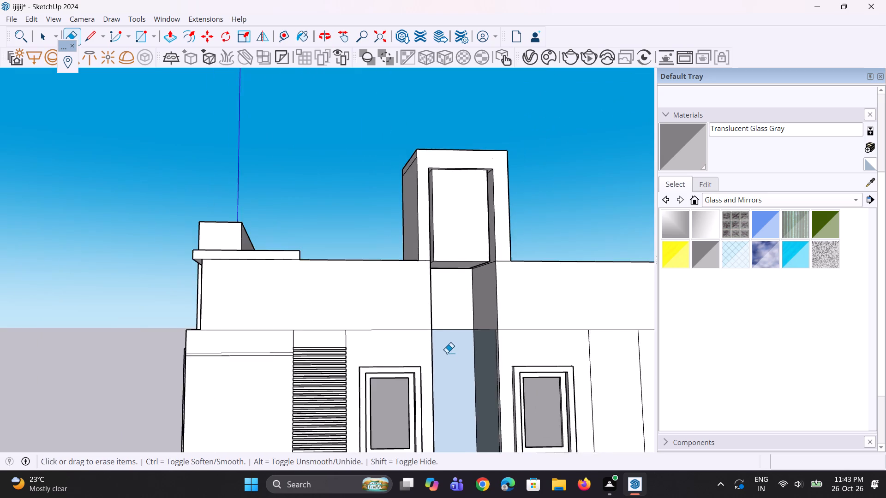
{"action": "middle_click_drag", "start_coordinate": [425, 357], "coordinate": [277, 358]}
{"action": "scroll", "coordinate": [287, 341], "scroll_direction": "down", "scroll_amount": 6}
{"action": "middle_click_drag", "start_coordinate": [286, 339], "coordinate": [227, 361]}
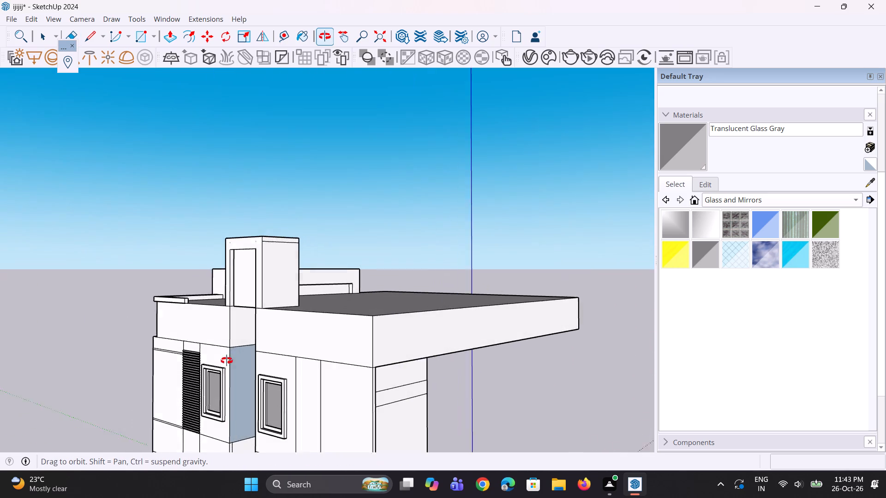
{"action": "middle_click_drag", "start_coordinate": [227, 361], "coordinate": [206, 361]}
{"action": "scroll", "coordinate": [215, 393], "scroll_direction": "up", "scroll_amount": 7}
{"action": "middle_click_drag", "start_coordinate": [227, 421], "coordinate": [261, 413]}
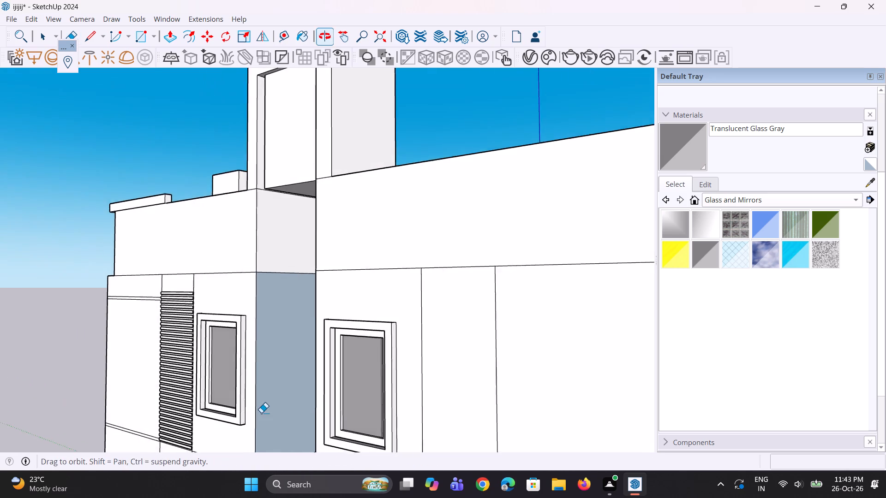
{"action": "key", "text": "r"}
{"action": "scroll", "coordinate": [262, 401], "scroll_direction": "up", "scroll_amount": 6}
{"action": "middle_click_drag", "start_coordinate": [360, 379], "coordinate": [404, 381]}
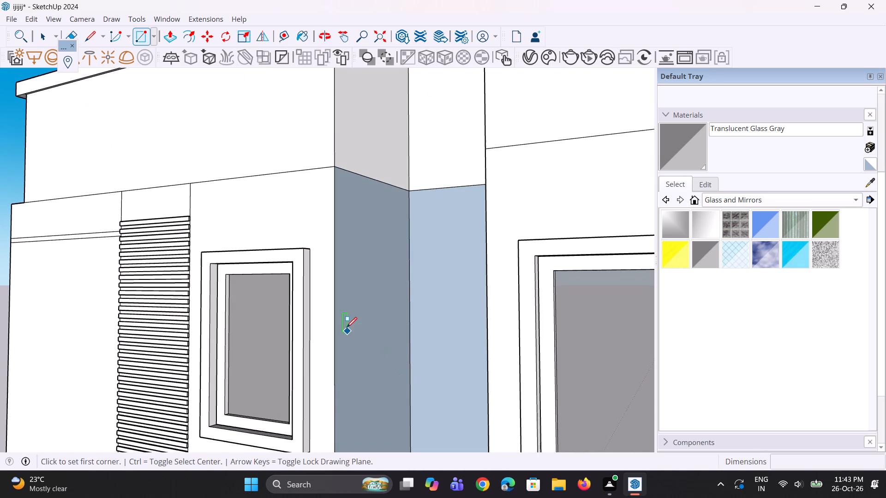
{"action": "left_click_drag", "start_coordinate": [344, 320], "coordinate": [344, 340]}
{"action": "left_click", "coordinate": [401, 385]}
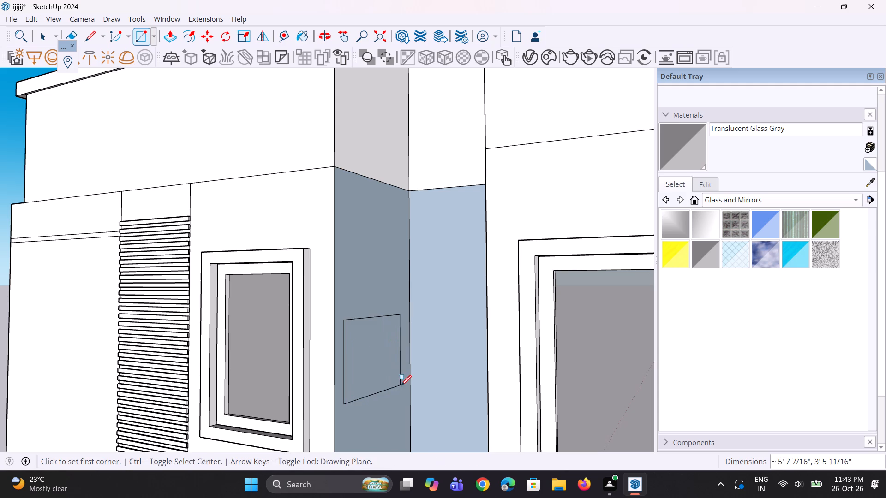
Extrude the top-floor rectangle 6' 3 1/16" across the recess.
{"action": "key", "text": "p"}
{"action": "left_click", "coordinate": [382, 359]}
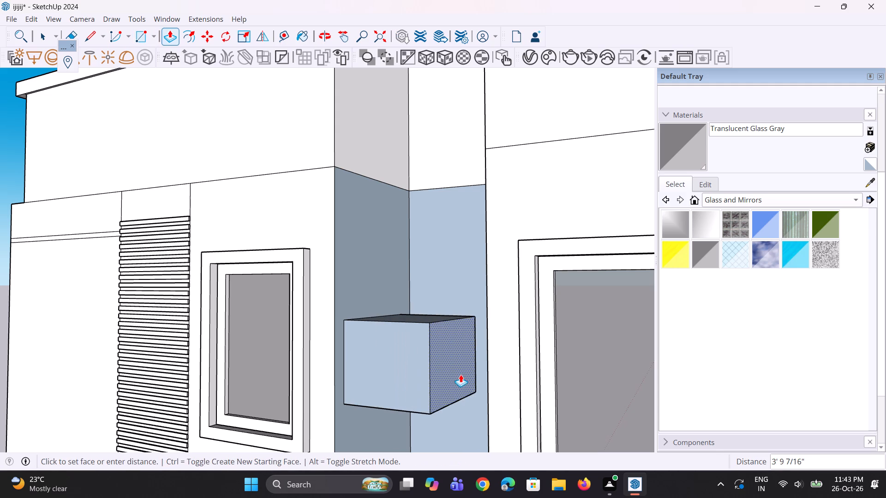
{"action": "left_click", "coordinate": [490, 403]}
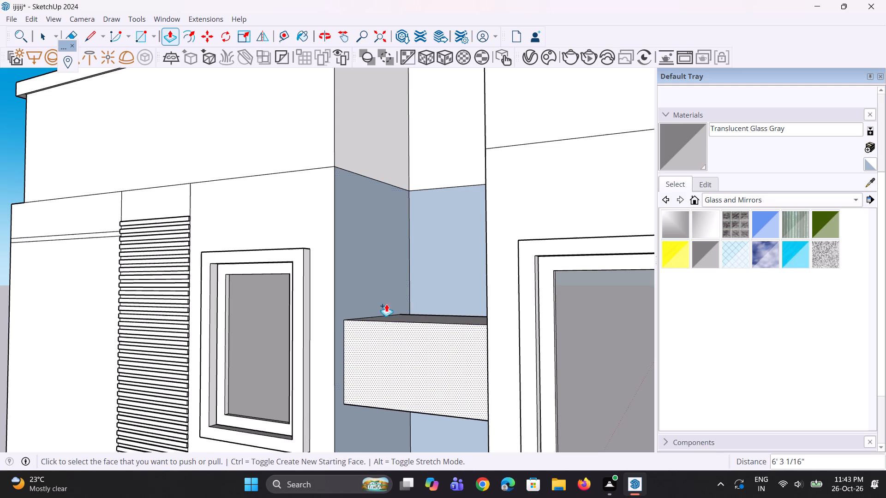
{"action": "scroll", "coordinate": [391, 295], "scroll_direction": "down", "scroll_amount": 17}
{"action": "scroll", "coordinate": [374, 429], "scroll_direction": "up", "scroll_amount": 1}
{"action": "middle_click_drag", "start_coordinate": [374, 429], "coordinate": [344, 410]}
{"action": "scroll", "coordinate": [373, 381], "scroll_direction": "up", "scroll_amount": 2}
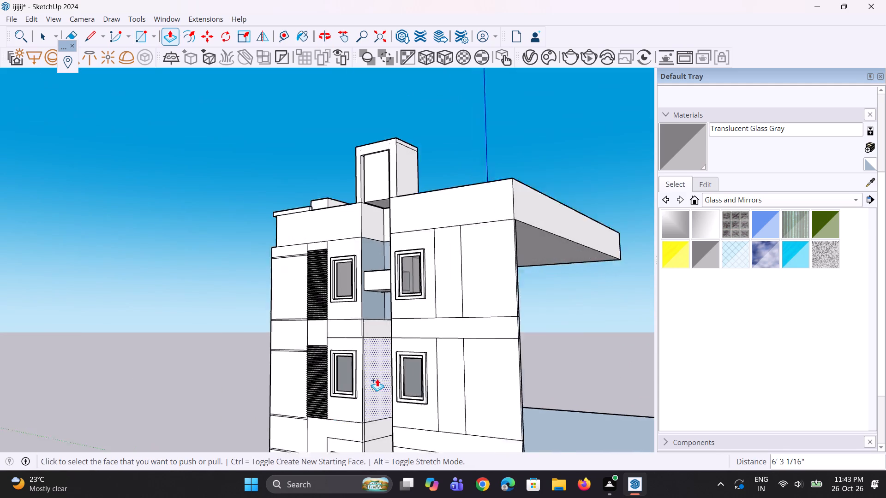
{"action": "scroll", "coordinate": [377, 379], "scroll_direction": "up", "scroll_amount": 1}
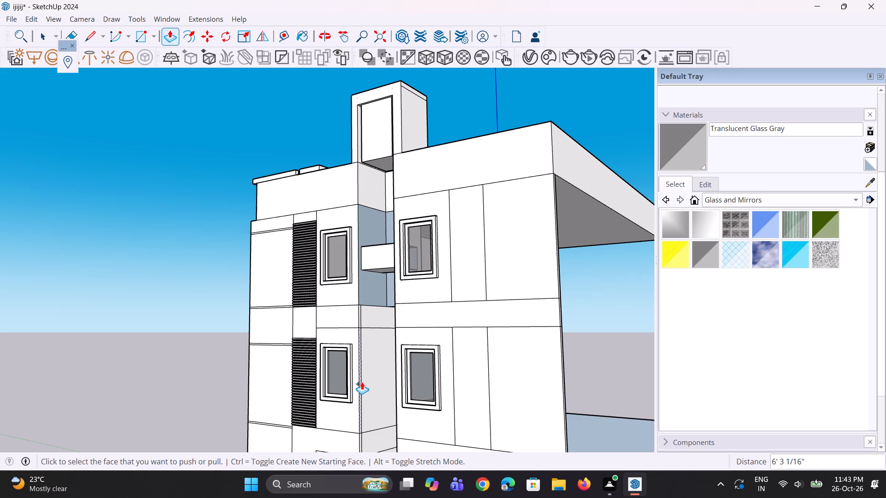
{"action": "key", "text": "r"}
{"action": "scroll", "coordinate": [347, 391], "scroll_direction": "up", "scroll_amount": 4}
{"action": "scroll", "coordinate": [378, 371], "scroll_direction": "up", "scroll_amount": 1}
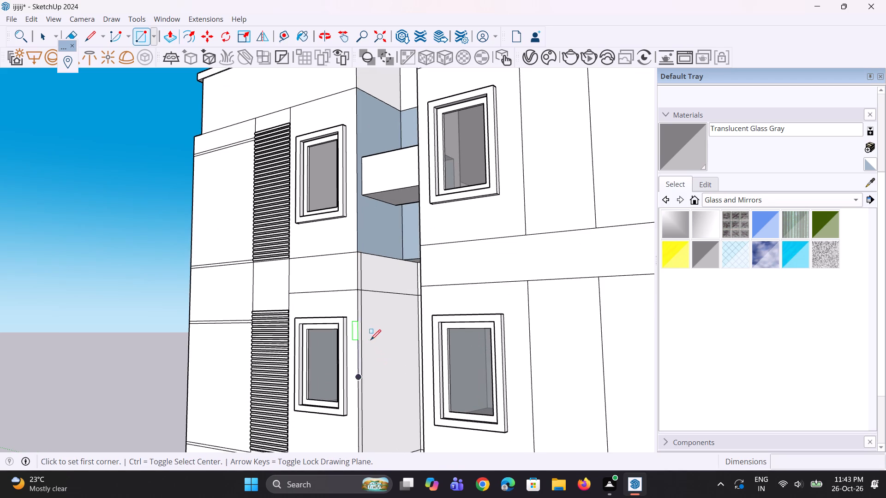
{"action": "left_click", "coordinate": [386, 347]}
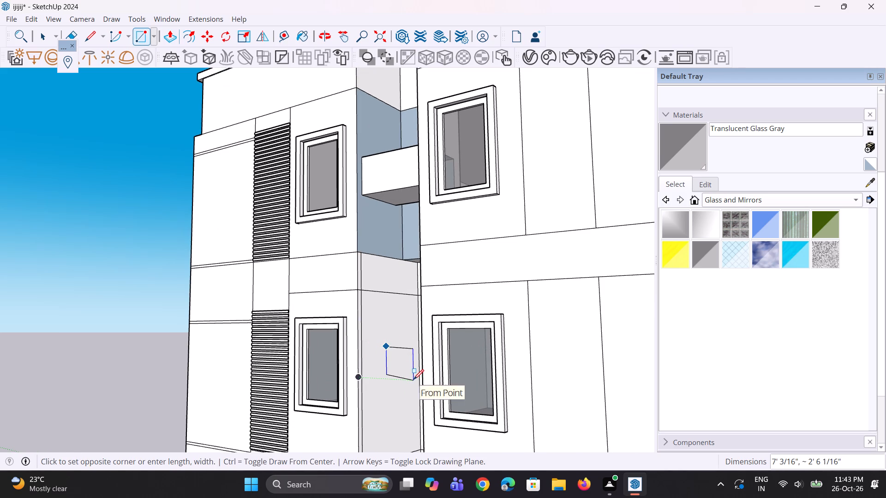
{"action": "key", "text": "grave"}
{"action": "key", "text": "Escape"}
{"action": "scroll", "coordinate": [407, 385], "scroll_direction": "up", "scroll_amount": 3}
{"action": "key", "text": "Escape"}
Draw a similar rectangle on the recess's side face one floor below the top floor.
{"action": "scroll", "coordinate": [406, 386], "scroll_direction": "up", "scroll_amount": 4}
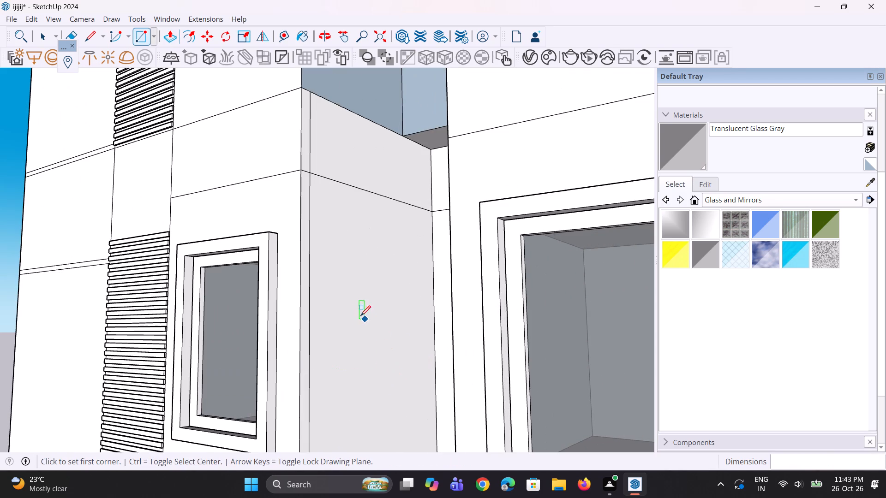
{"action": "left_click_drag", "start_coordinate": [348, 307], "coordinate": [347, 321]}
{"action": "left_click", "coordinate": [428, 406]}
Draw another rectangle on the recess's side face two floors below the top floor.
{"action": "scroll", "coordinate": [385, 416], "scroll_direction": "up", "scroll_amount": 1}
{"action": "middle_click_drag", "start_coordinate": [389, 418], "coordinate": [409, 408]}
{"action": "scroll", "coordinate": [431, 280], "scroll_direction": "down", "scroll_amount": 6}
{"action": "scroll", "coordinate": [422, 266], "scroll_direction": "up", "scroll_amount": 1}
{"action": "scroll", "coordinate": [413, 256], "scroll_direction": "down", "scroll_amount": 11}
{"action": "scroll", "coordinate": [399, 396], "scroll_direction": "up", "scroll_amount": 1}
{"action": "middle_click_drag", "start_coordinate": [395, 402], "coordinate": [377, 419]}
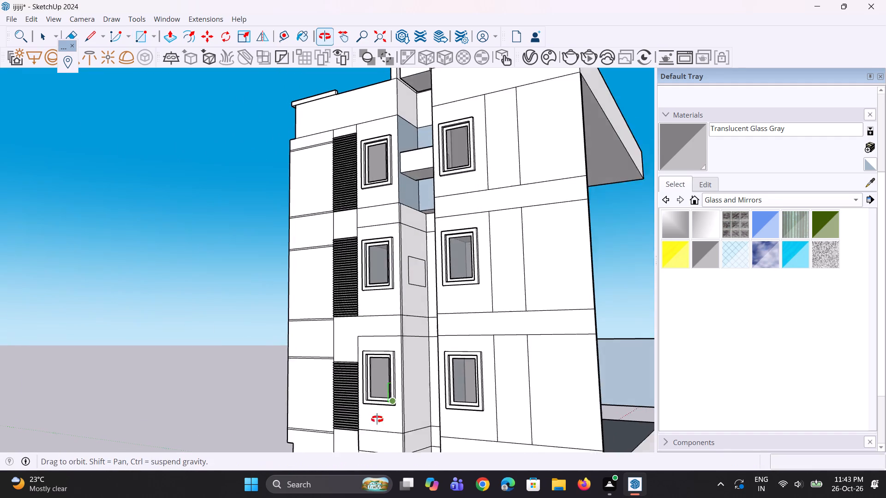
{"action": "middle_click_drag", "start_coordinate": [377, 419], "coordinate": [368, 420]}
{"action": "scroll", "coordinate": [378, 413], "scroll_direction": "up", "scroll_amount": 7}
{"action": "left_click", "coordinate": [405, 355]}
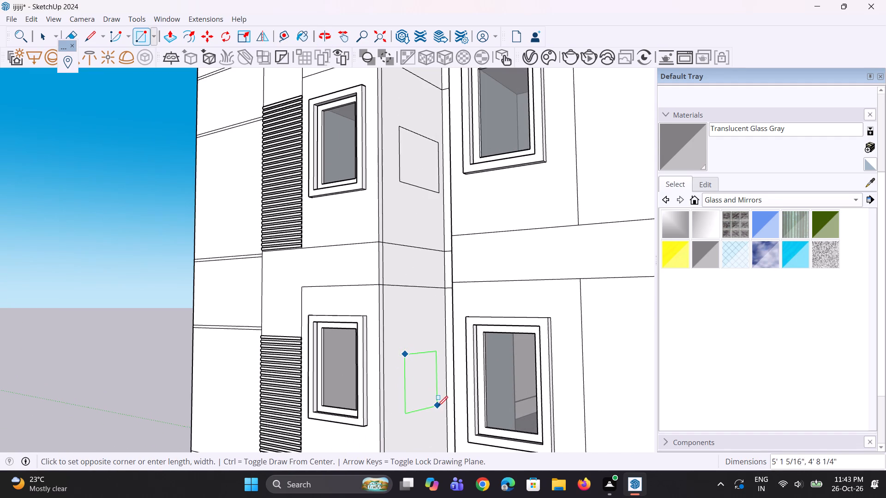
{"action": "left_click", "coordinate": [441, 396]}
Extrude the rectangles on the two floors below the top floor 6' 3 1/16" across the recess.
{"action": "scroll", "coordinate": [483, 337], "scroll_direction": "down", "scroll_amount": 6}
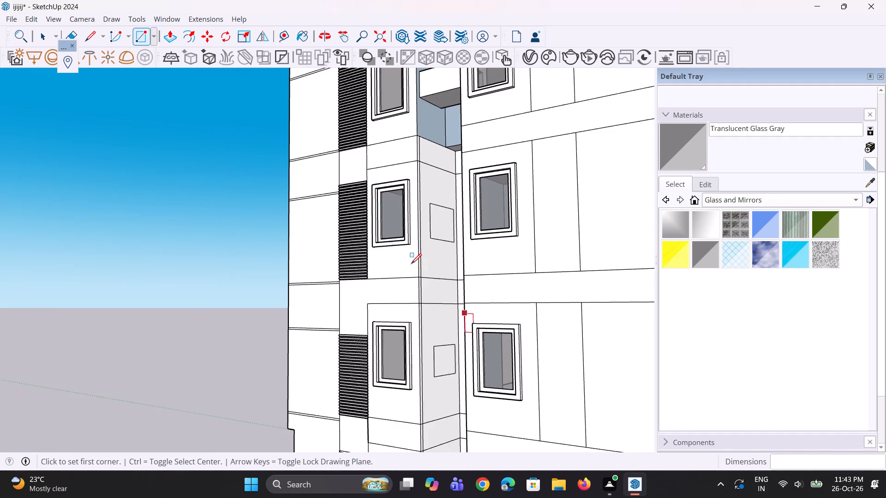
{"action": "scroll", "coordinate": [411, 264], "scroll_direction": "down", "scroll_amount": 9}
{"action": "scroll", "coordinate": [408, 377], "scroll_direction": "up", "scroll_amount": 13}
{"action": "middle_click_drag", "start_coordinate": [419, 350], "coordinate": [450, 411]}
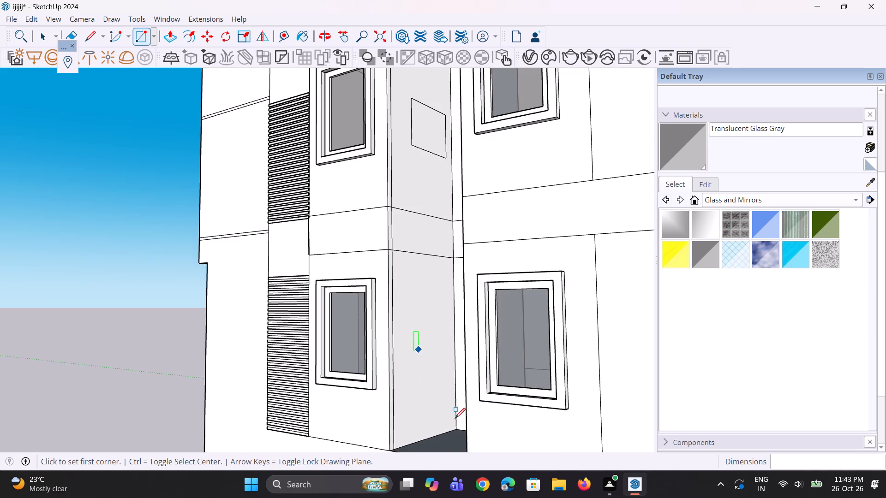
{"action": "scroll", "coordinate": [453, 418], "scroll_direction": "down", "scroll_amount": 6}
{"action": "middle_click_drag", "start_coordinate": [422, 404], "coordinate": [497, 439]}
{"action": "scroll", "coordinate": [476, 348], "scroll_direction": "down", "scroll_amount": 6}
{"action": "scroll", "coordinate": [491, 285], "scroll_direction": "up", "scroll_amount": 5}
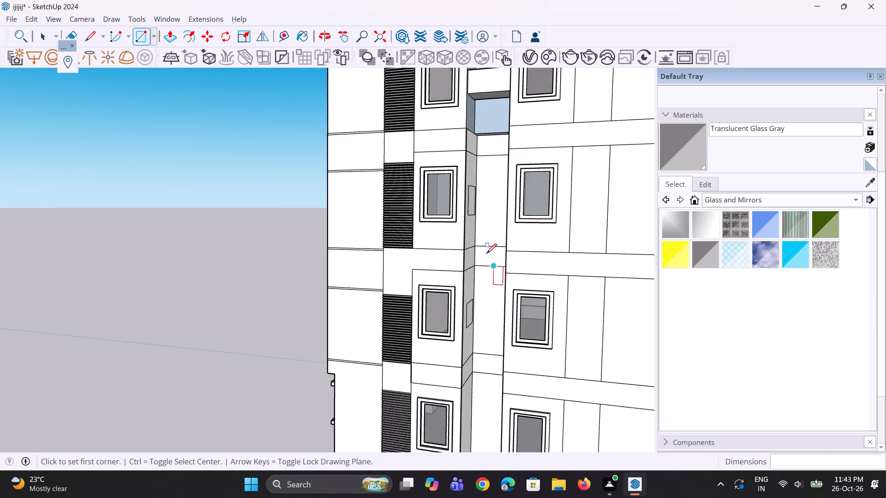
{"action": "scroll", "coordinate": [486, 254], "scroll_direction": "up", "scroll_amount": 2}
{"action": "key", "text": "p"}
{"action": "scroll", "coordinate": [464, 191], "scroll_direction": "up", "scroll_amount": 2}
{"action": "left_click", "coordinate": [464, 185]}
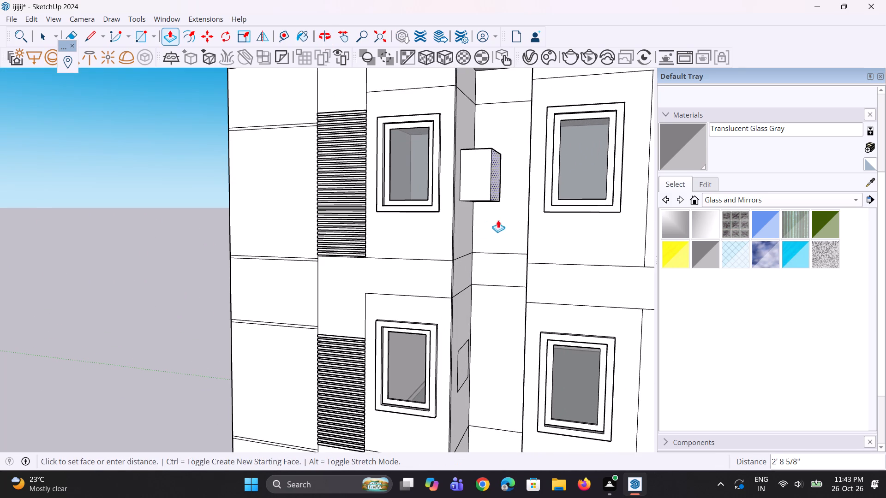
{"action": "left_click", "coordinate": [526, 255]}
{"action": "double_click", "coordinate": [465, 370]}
Examine the three blocks spanning the recess and the roof frame from all around the building.
{"action": "scroll", "coordinate": [466, 274], "scroll_direction": "down", "scroll_amount": 5}
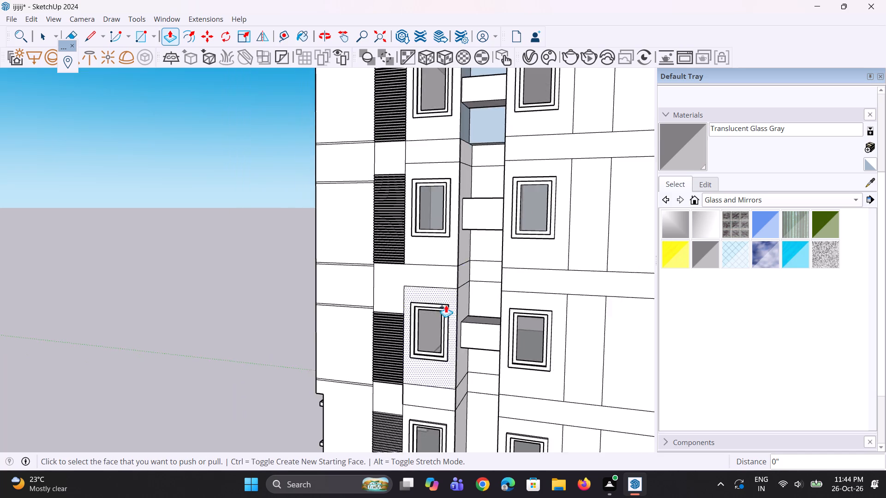
{"action": "middle_click_drag", "start_coordinate": [449, 309], "coordinate": [485, 335]}
{"action": "scroll", "coordinate": [410, 303], "scroll_direction": "up", "scroll_amount": 1}
{"action": "scroll", "coordinate": [410, 303], "scroll_direction": "down", "scroll_amount": 6}
{"action": "middle_click_drag", "start_coordinate": [467, 337], "coordinate": [462, 289]}
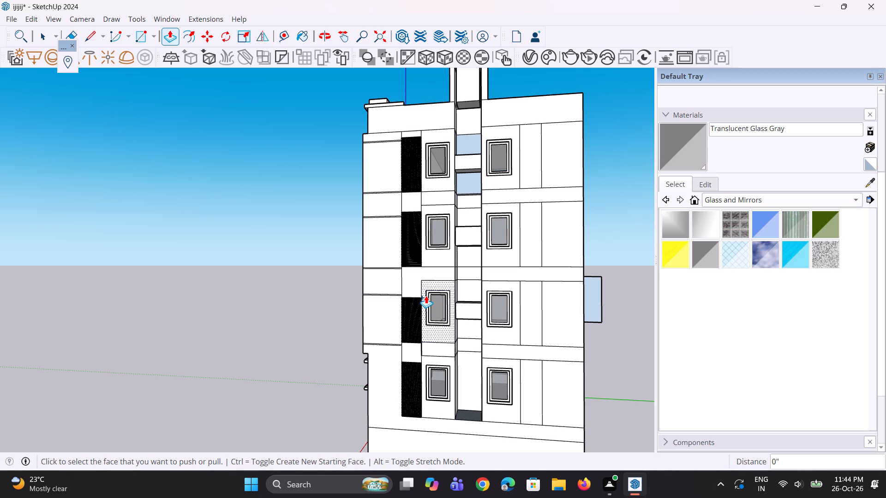
{"action": "scroll", "coordinate": [422, 297], "scroll_direction": "down", "scroll_amount": 4}
{"action": "middle_click_drag", "start_coordinate": [440, 299], "coordinate": [108, 318]}
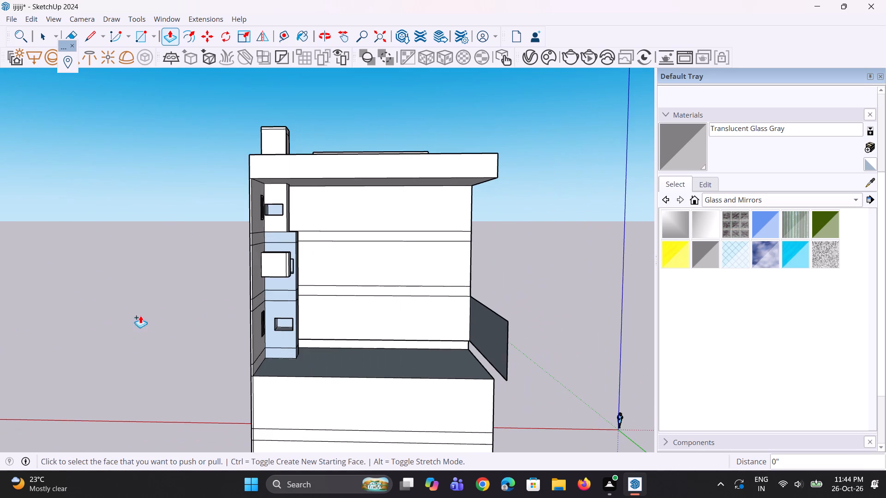
{"action": "scroll", "coordinate": [260, 362], "scroll_direction": "down", "scroll_amount": 3}
{"action": "middle_click_drag", "start_coordinate": [290, 362], "coordinate": [634, 325]}
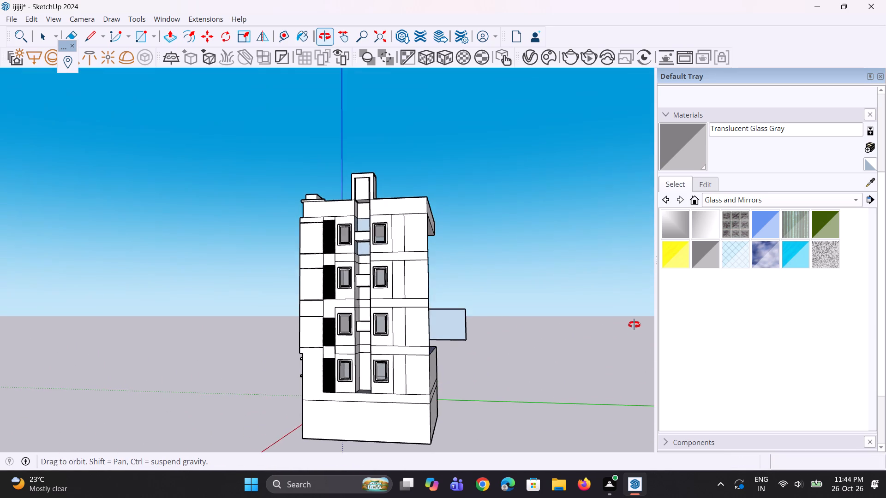
{"action": "middle_click_drag", "start_coordinate": [634, 325], "coordinate": [402, 406]}
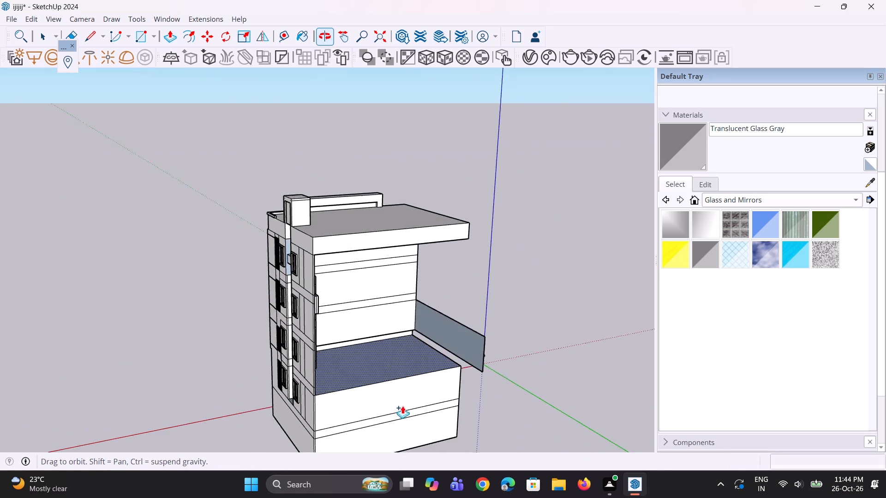
{"action": "middle_click_drag", "start_coordinate": [402, 406], "coordinate": [402, 406]}
{"action": "scroll", "coordinate": [387, 385], "scroll_direction": "down", "scroll_amount": 5}
{"action": "scroll", "coordinate": [319, 365], "scroll_direction": "up", "scroll_amount": 1}
{"action": "middle_click_drag", "start_coordinate": [319, 365], "coordinate": [169, 294]}
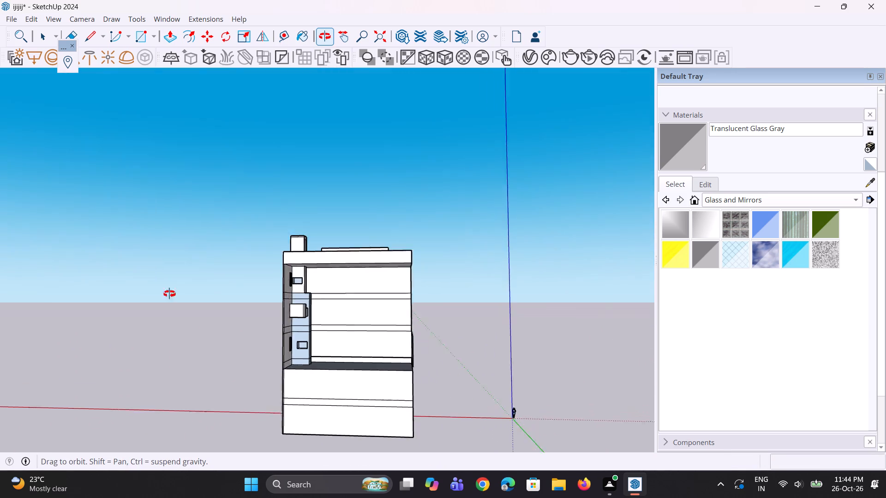
{"action": "middle_click_drag", "start_coordinate": [169, 294], "coordinate": [427, 326]}
{"action": "scroll", "coordinate": [361, 326], "scroll_direction": "up", "scroll_amount": 6}
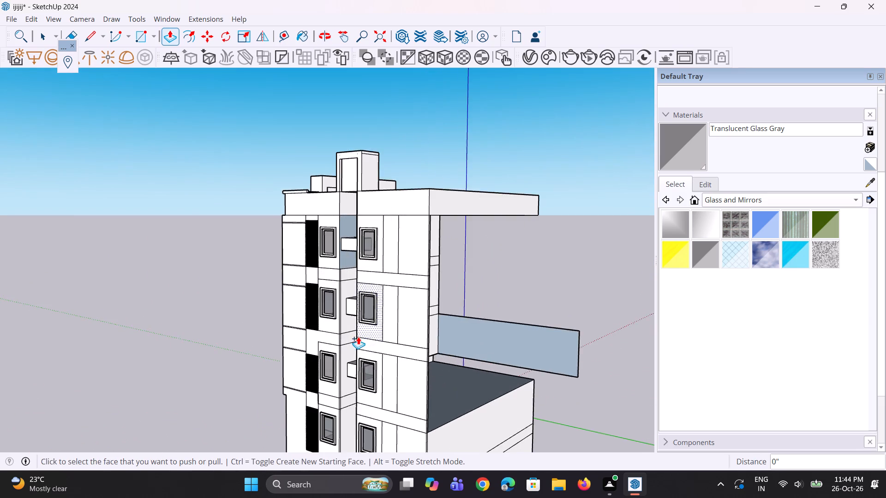
{"action": "scroll", "coordinate": [358, 337], "scroll_direction": "up", "scroll_amount": 5}
{"action": "middle_click_drag", "start_coordinate": [340, 424], "coordinate": [406, 357]}
{"action": "scroll", "coordinate": [406, 365], "scroll_direction": "up", "scroll_amount": 5}
{"action": "middle_click_drag", "start_coordinate": [411, 379], "coordinate": [396, 405]}
{"action": "scroll", "coordinate": [373, 410], "scroll_direction": "down", "scroll_amount": 10}
{"action": "scroll", "coordinate": [405, 351], "scroll_direction": "up", "scroll_amount": 2}
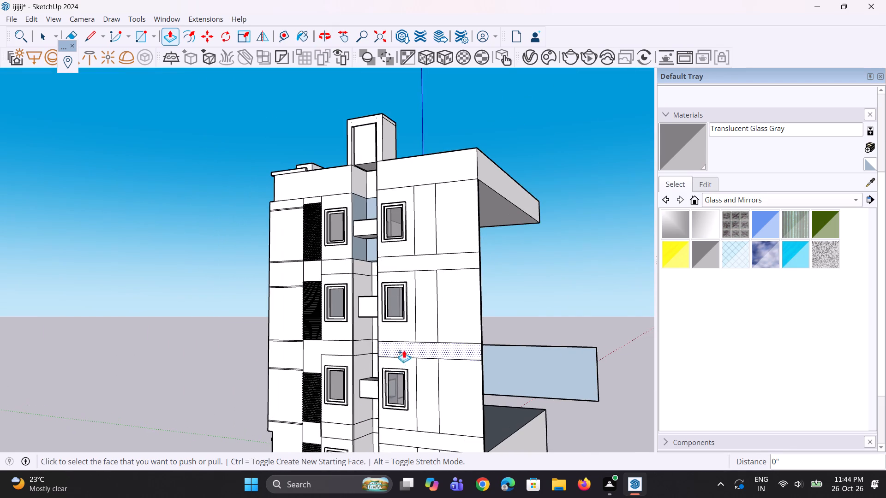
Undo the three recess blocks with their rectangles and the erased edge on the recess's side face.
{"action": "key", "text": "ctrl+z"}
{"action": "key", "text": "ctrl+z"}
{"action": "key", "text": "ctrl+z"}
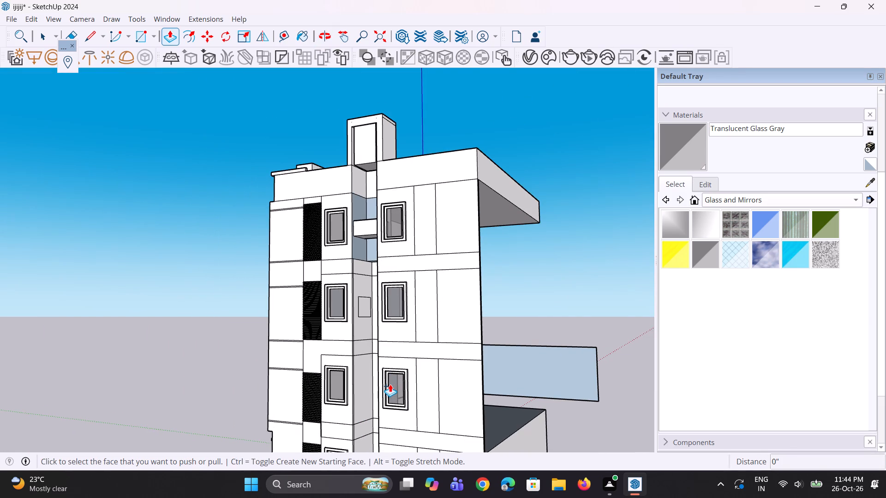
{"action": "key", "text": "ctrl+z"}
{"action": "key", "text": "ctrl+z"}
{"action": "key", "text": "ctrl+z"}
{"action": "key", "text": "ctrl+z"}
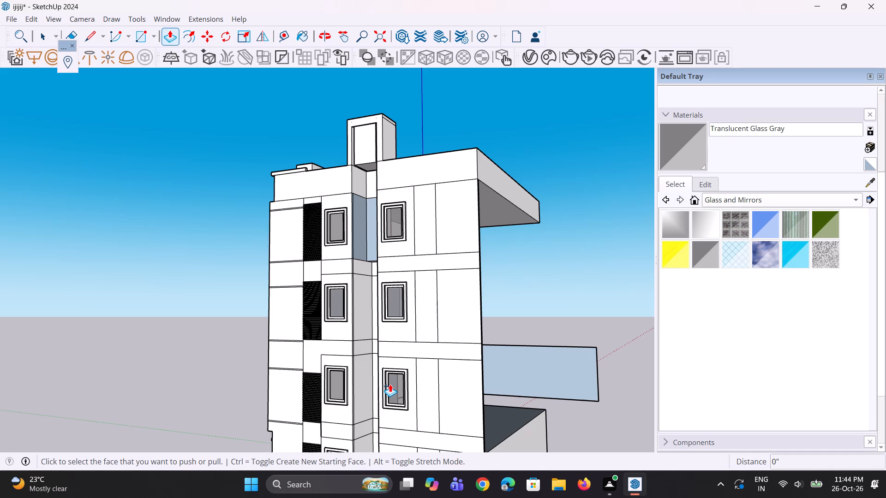
Undo the extrusion that fills the roof frame's opening.
{"action": "key", "text": "ctrl+z"}
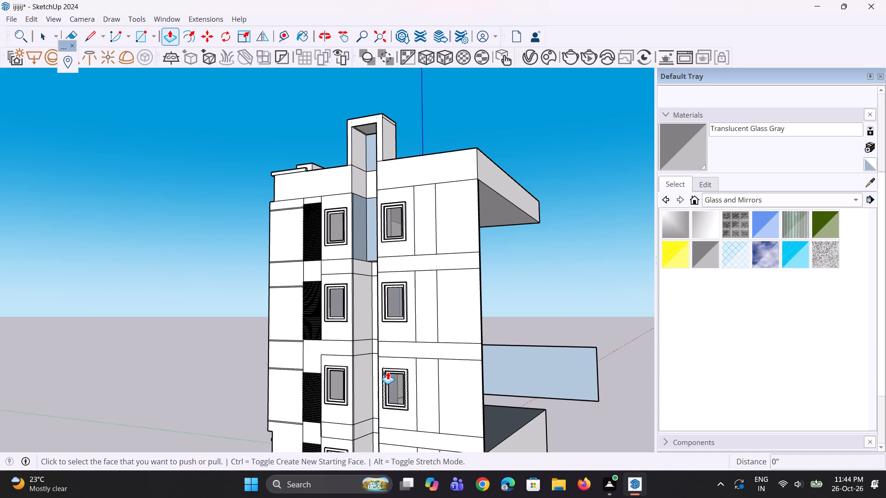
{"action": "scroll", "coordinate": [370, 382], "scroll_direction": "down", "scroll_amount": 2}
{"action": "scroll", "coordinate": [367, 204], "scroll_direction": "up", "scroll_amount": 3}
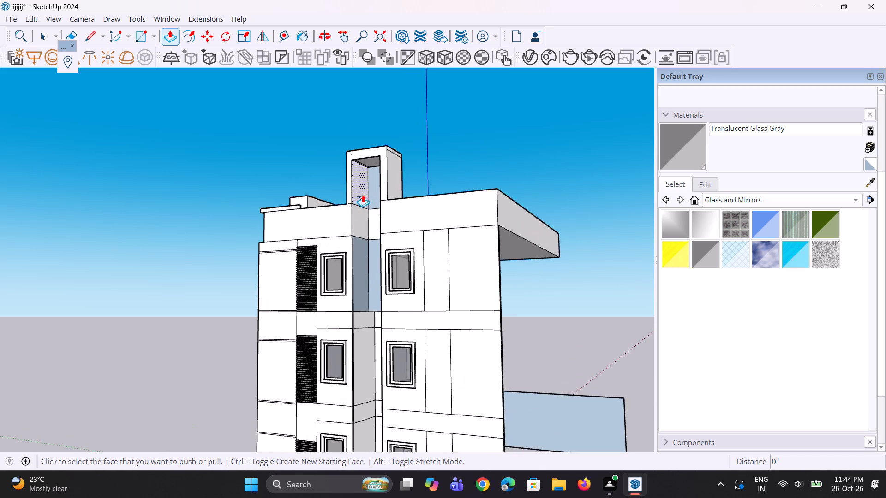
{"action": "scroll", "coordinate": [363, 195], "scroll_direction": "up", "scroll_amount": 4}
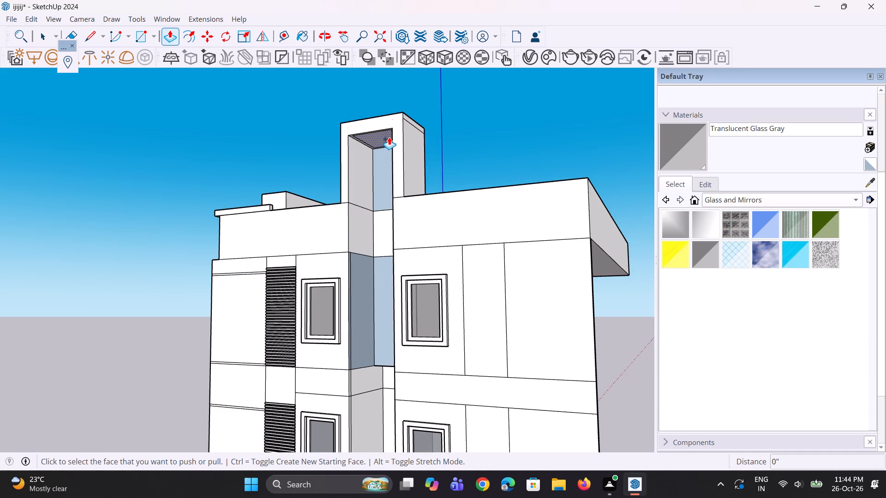
Extrude the underside of the roof frame's cap 7' 5 3/16" down to fill the frame's opening.
{"action": "scroll", "coordinate": [389, 137], "scroll_direction": "up", "scroll_amount": 1}
{"action": "left_click", "coordinate": [382, 137]}
{"action": "left_click", "coordinate": [384, 199]}
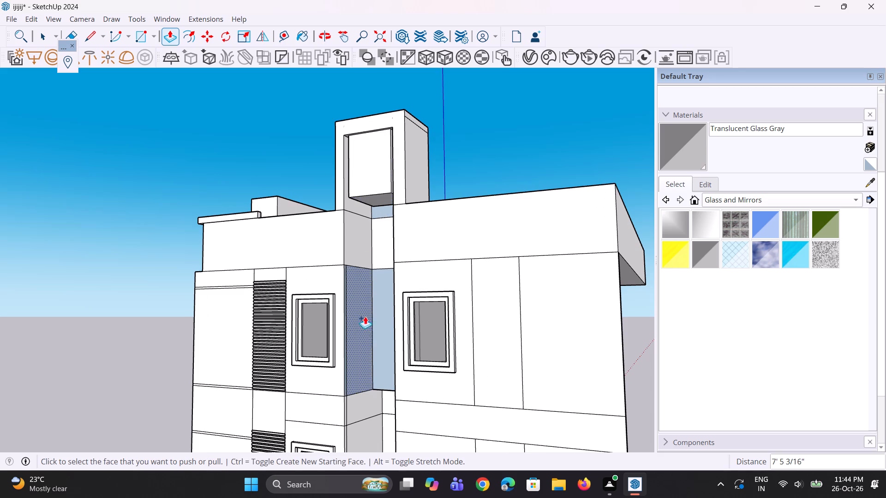
Draw a rectangle on the top floor's side face of the recess and extrude it across to the opposite side.
{"action": "middle_click_drag", "start_coordinate": [366, 332], "coordinate": [336, 333]}
{"action": "scroll", "coordinate": [327, 358], "scroll_direction": "up", "scroll_amount": 2}
{"action": "key", "text": "r"}
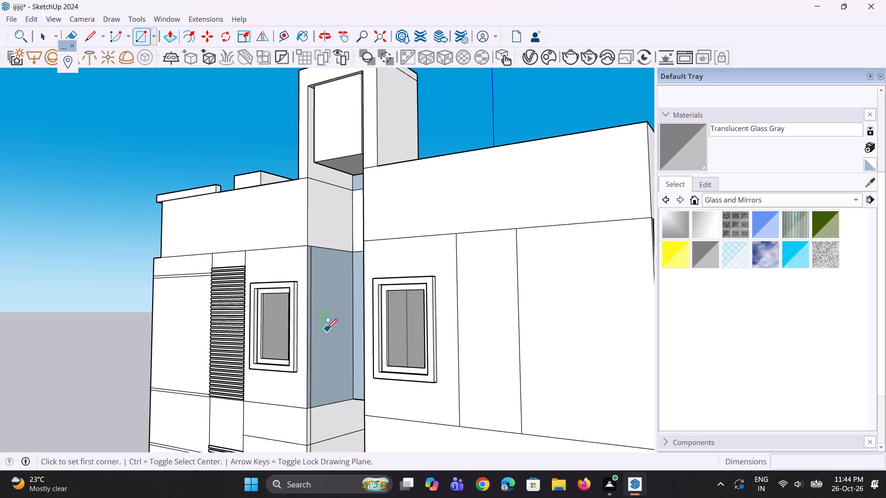
{"action": "left_click_drag", "start_coordinate": [321, 305], "coordinate": [321, 313]}
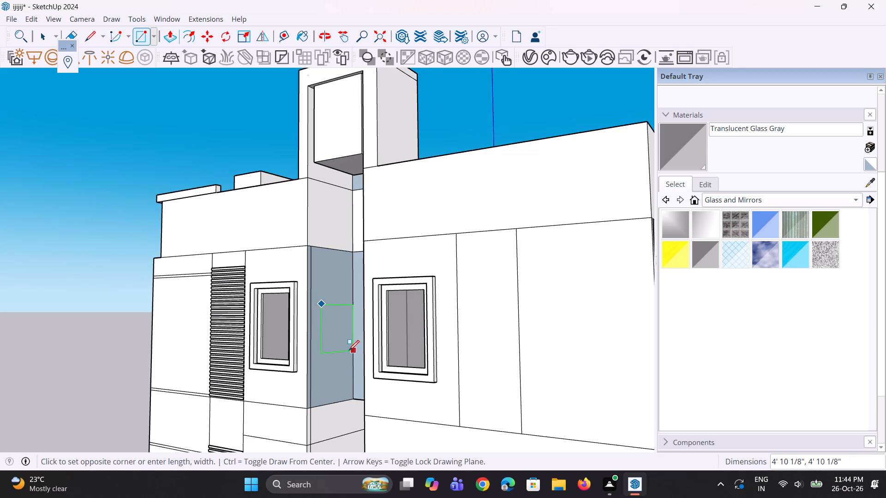
{"action": "left_click", "coordinate": [345, 349]}
{"action": "key", "text": "p"}
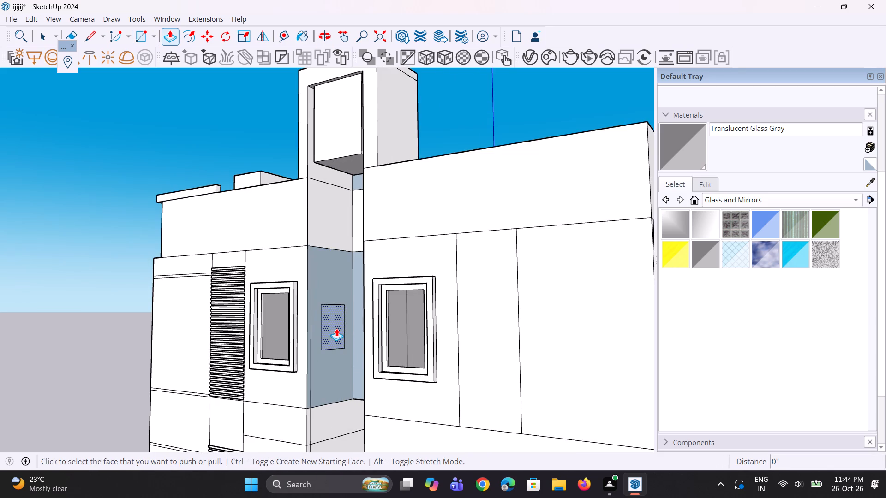
{"action": "left_click", "coordinate": [336, 328]}
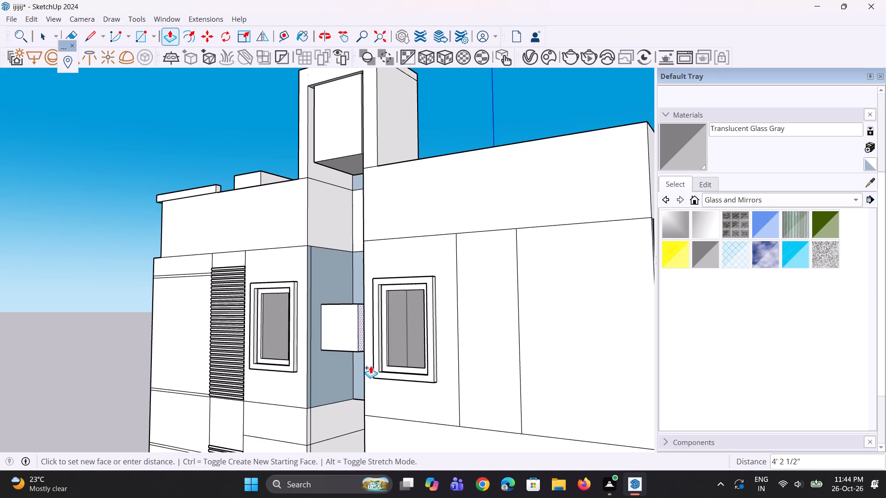
{"action": "left_click", "coordinate": [365, 375]}
Draw a rectangle about 6' 0" by 4' 3 1/2" on the recess's side face, one floor below the top floor.
{"action": "scroll", "coordinate": [341, 317], "scroll_direction": "down", "scroll_amount": 11}
{"action": "scroll", "coordinate": [310, 400], "scroll_direction": "up", "scroll_amount": 1}
{"action": "middle_click_drag", "start_coordinate": [309, 400], "coordinate": [309, 400]}
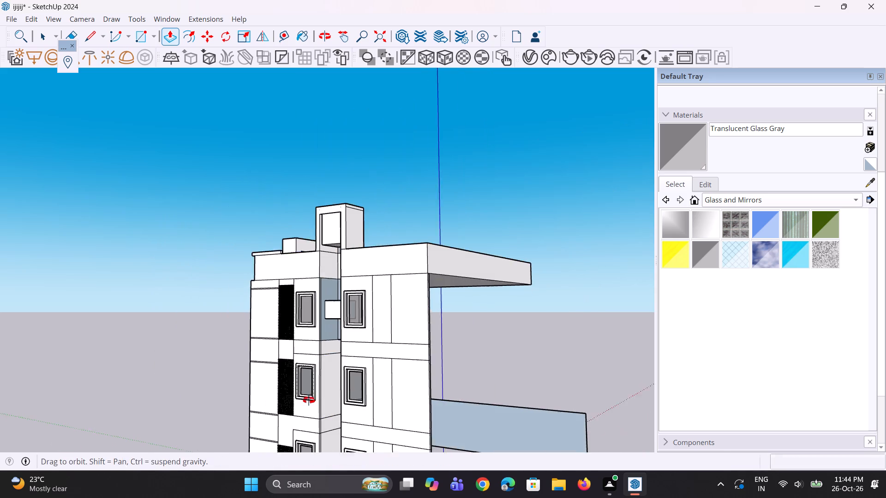
{"action": "middle_click_drag", "start_coordinate": [309, 400], "coordinate": [291, 391]}
{"action": "scroll", "coordinate": [312, 385], "scroll_direction": "up", "scroll_amount": 7}
{"action": "key", "text": "r"}
{"action": "scroll", "coordinate": [315, 387], "scroll_direction": "up", "scroll_amount": 1}
{"action": "middle_click_drag", "start_coordinate": [315, 387], "coordinate": [337, 394]}
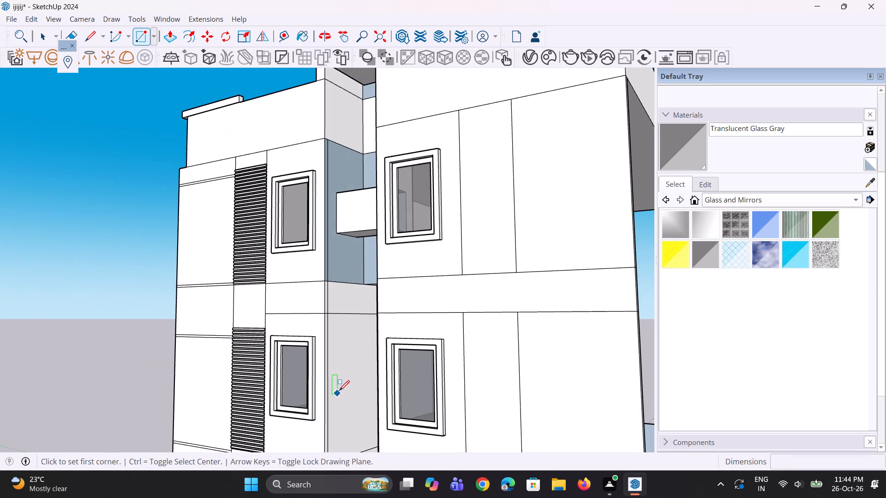
{"action": "scroll", "coordinate": [342, 385], "scroll_direction": "up", "scroll_amount": 2}
{"action": "left_click", "coordinate": [338, 361]}
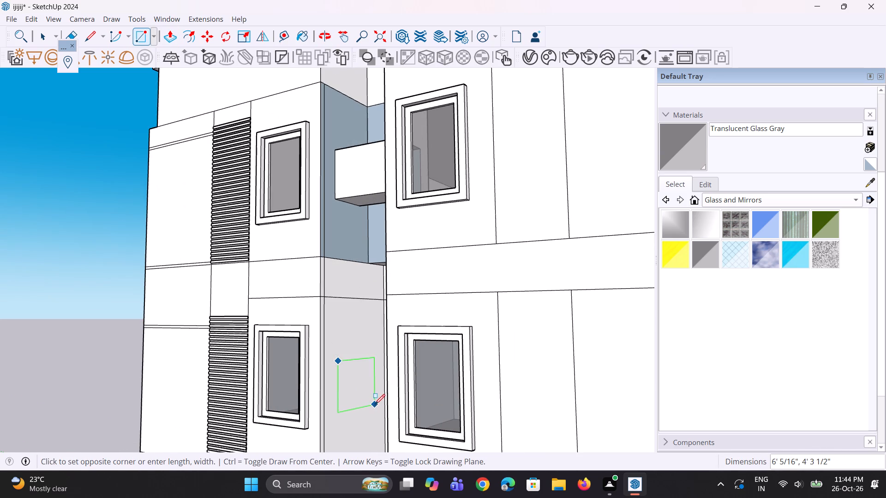
{"action": "left_click", "coordinate": [375, 404]}
Draw a rectangle about 5' 1" square on the recess's side face, two floors below the top floor.
{"action": "scroll", "coordinate": [362, 316], "scroll_direction": "down", "scroll_amount": 10}
{"action": "scroll", "coordinate": [334, 443], "scroll_direction": "up", "scroll_amount": 8}
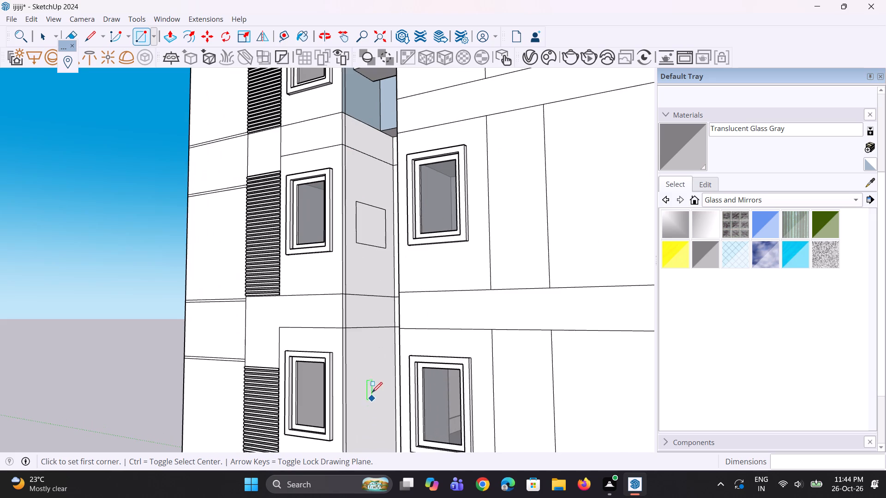
{"action": "left_click_drag", "start_coordinate": [363, 385], "coordinate": [362, 394]}
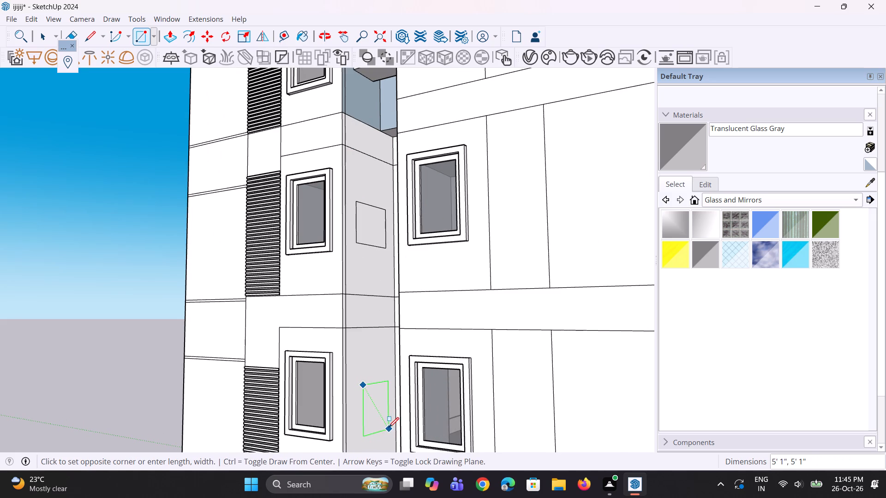
{"action": "left_click", "coordinate": [389, 427]}
Draw a matching rectangle on the recess's side face at the lowest windowed floor.
{"action": "scroll", "coordinate": [384, 395], "scroll_direction": "down", "scroll_amount": 5}
{"action": "scroll", "coordinate": [275, 139], "scroll_direction": "down", "scroll_amount": 5}
{"action": "scroll", "coordinate": [327, 308], "scroll_direction": "up", "scroll_amount": 6}
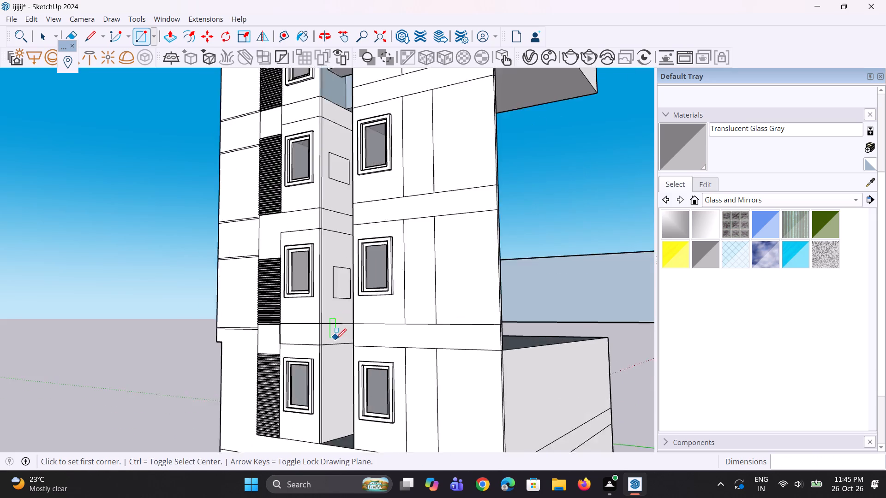
{"action": "scroll", "coordinate": [345, 348], "scroll_direction": "up", "scroll_amount": 3}
{"action": "scroll", "coordinate": [329, 405], "scroll_direction": "up", "scroll_amount": 1}
{"action": "left_click", "coordinate": [319, 380]}
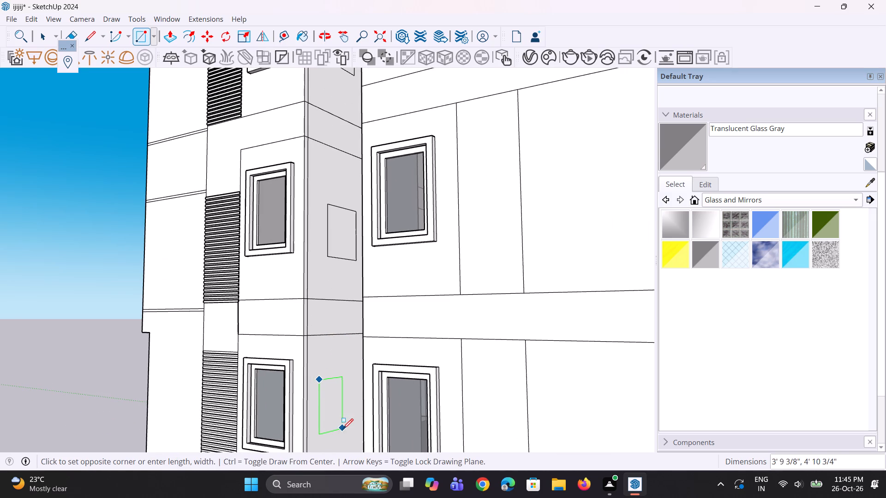
{"action": "left_click", "coordinate": [354, 423]}
Extrude the rectangle two floors below the top floor across the recess to the opposite side.
{"action": "scroll", "coordinate": [359, 443], "scroll_direction": "down", "scroll_amount": 5}
{"action": "scroll", "coordinate": [378, 363], "scroll_direction": "up", "scroll_amount": 2}
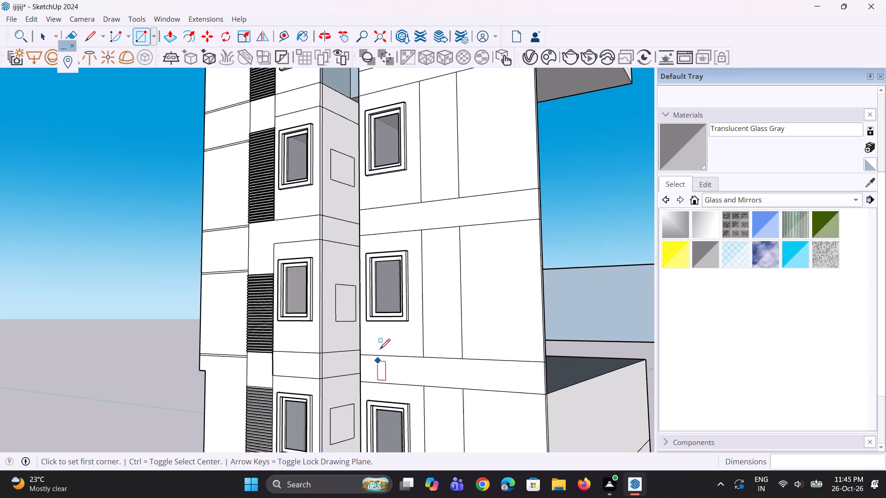
{"action": "key", "text": "p"}
{"action": "double_click", "coordinate": [343, 296]}
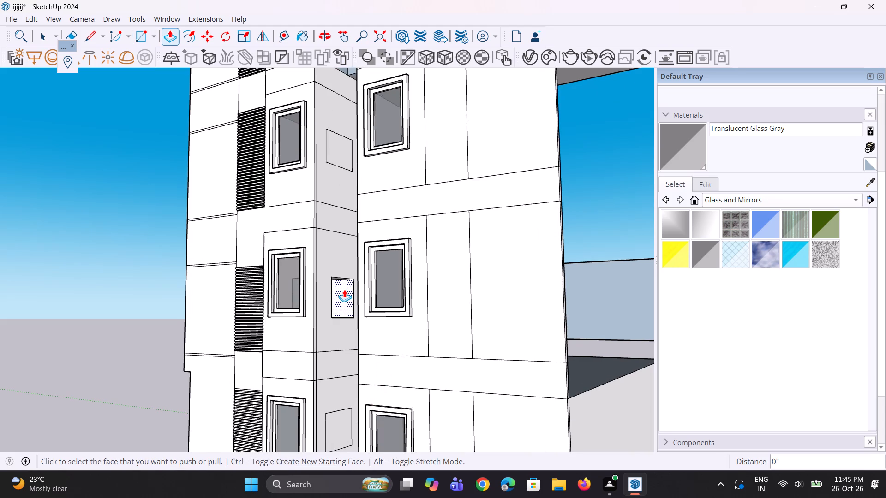
{"action": "key", "text": "ctrl+z"}
{"action": "left_click", "coordinate": [343, 299]}
{"action": "left_click", "coordinate": [348, 298]}
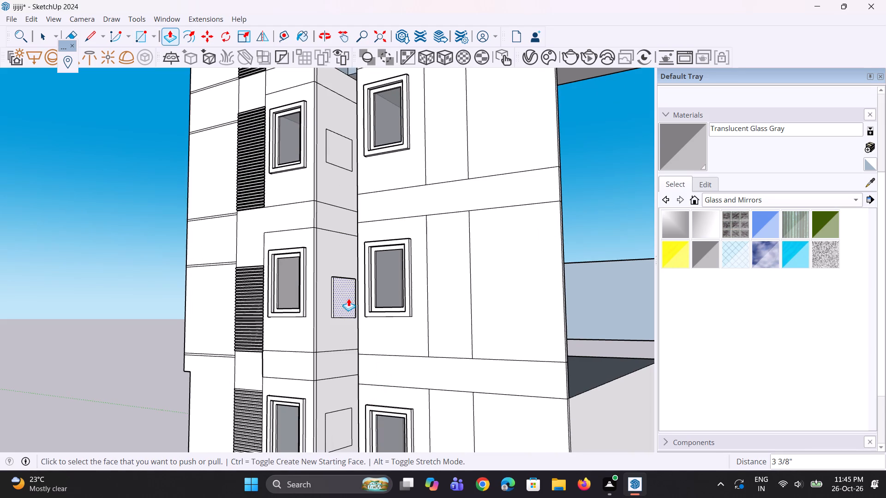
{"action": "left_click", "coordinate": [359, 335]}
Extrude the rectangles one floor below the top and on the lowest windowed floor 6' 3 13/16" across the recess.
{"action": "left_click", "coordinate": [344, 154]}
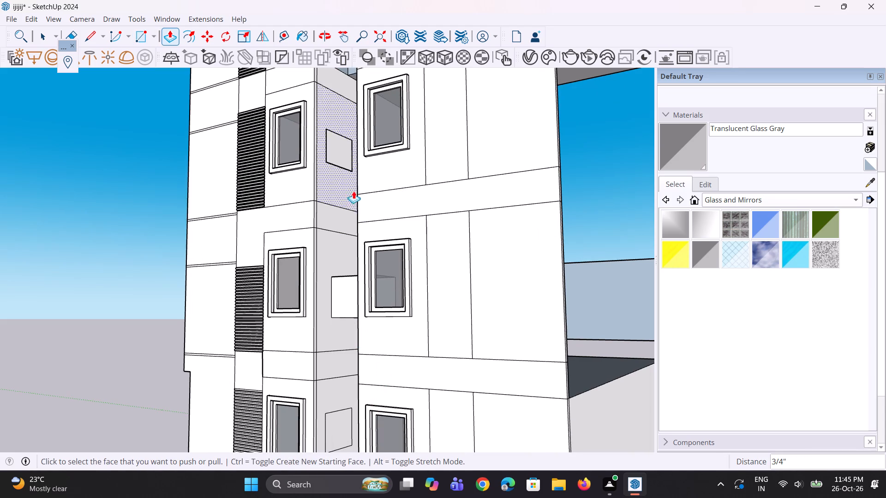
{"action": "left_click", "coordinate": [344, 159]}
{"action": "left_click", "coordinate": [357, 183]}
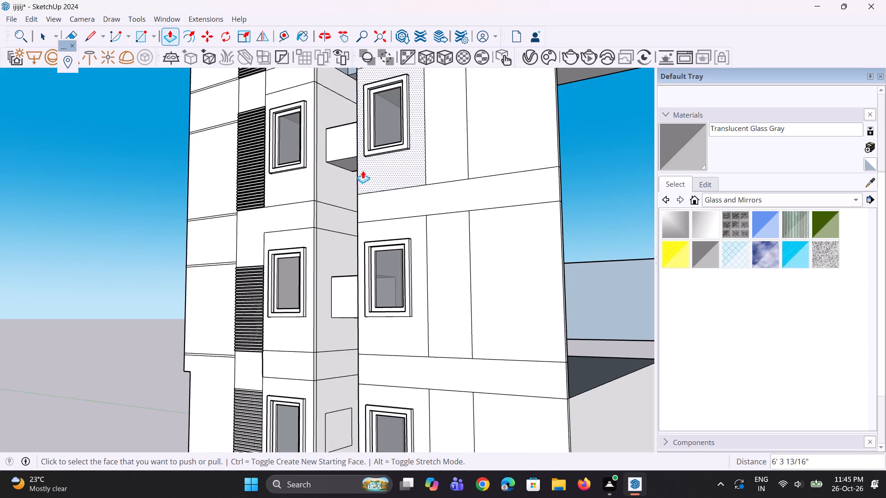
{"action": "scroll", "coordinate": [363, 171], "scroll_direction": "down", "scroll_amount": 5}
{"action": "scroll", "coordinate": [341, 341], "scroll_direction": "up", "scroll_amount": 4}
{"action": "double_click", "coordinate": [343, 341]}
{"action": "scroll", "coordinate": [342, 350], "scroll_direction": "down", "scroll_amount": 5}
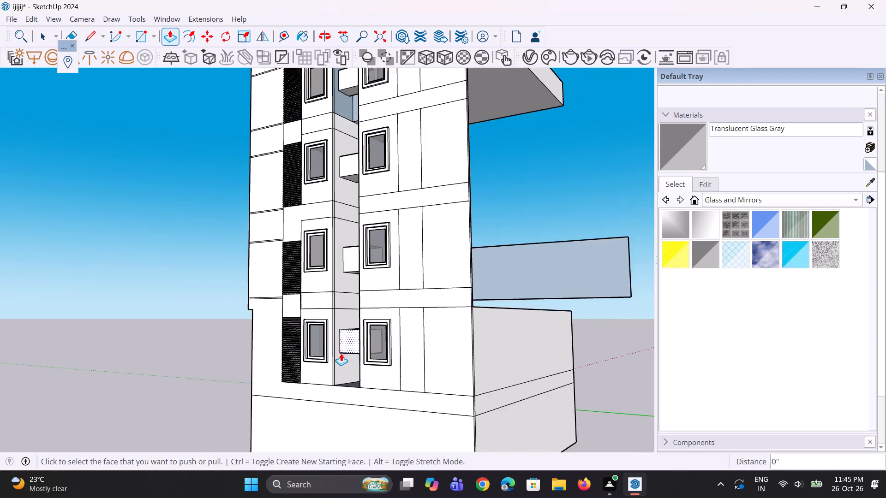
Pull the front face of the top floor's recess block about 1' 1" out to the wall's outer face.
{"action": "middle_click_drag", "start_coordinate": [347, 361], "coordinate": [496, 385]}
{"action": "scroll", "coordinate": [438, 369], "scroll_direction": "down", "scroll_amount": 5}
{"action": "scroll", "coordinate": [456, 237], "scroll_direction": "up", "scroll_amount": 6}
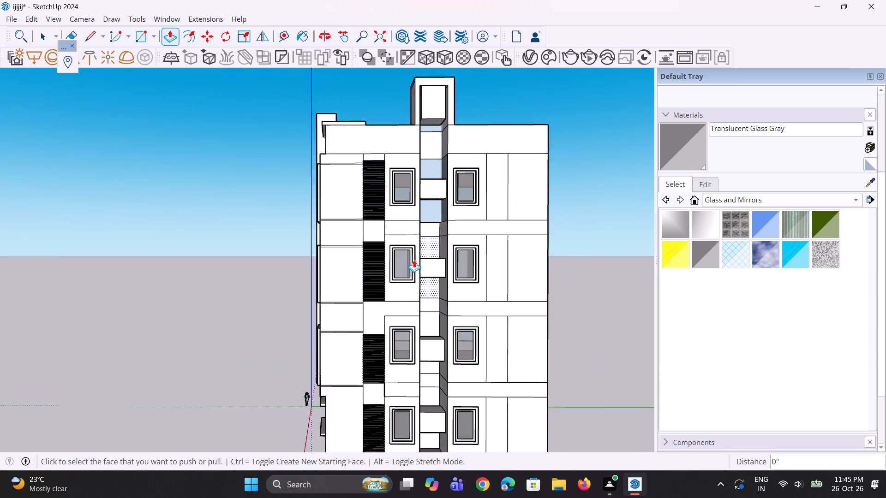
{"action": "middle_click_drag", "start_coordinate": [400, 272], "coordinate": [316, 355]}
{"action": "scroll", "coordinate": [382, 227], "scroll_direction": "up", "scroll_amount": 4}
{"action": "left_click", "coordinate": [383, 240]}
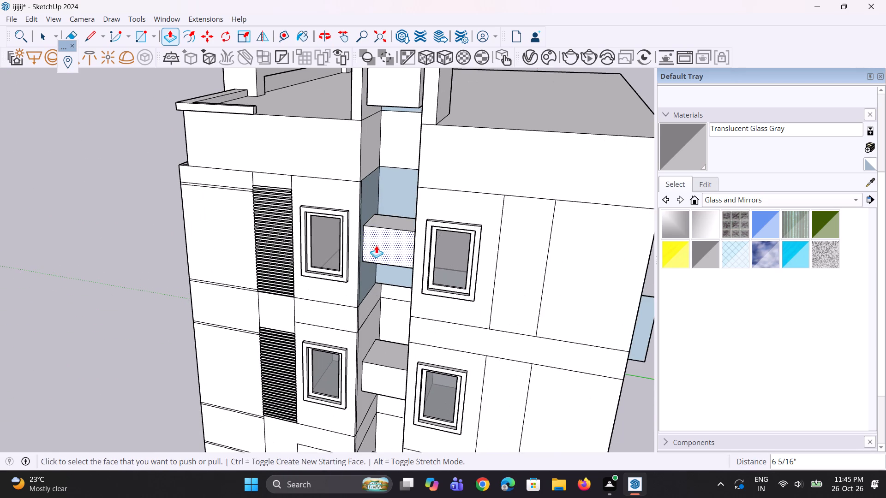
{"action": "left_click", "coordinate": [371, 250]}
{"action": "scroll", "coordinate": [369, 249], "scroll_direction": "up", "scroll_amount": 9}
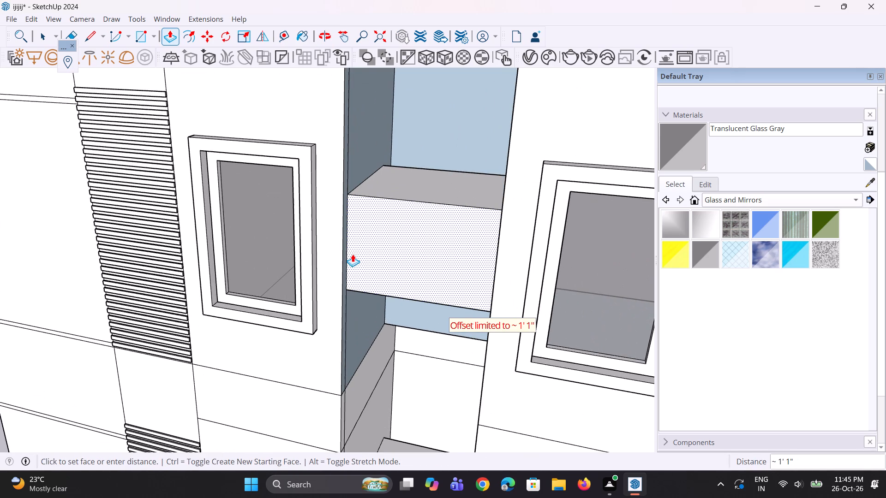
{"action": "left_click", "coordinate": [348, 263]}
Pull the front face of the block one floor below out to align with the top floor's block, about 1' 2 15/16".
{"action": "scroll", "coordinate": [376, 207], "scroll_direction": "down", "scroll_amount": 10}
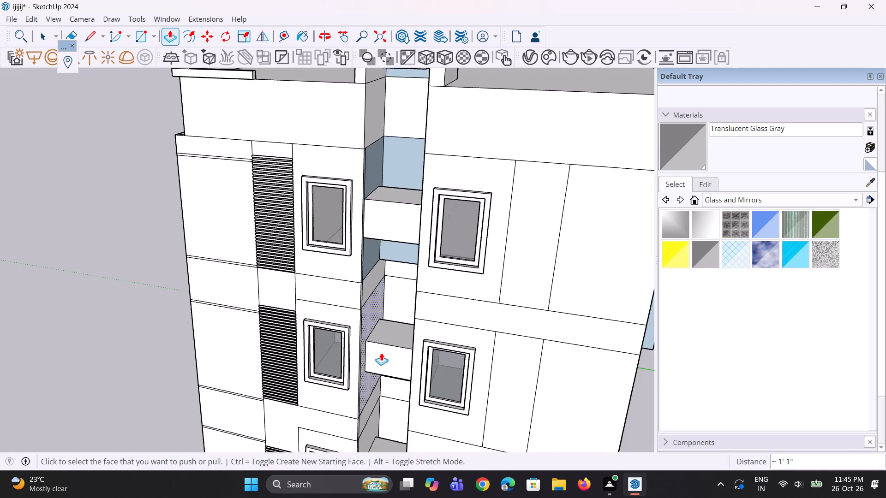
{"action": "scroll", "coordinate": [381, 360], "scroll_direction": "up", "scroll_amount": 2}
{"action": "double_click", "coordinate": [380, 361]}
{"action": "left_click_drag", "start_coordinate": [376, 366], "coordinate": [377, 361]}
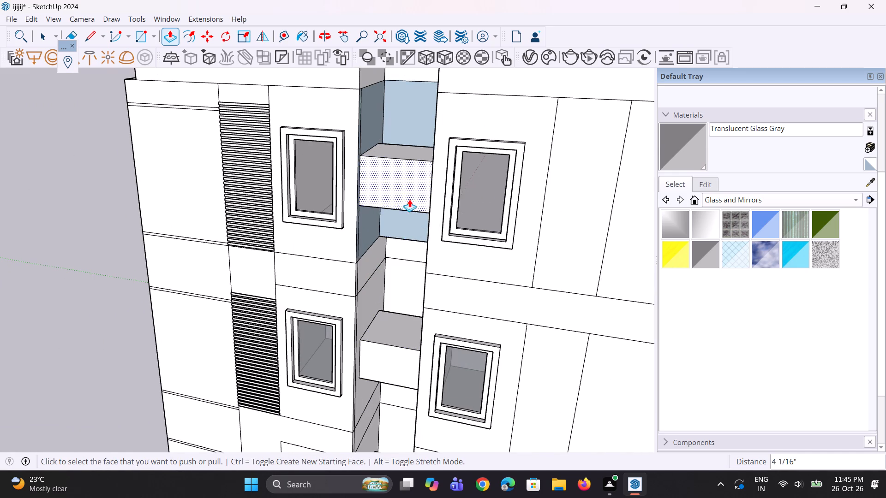
{"action": "left_click", "coordinate": [377, 355]}
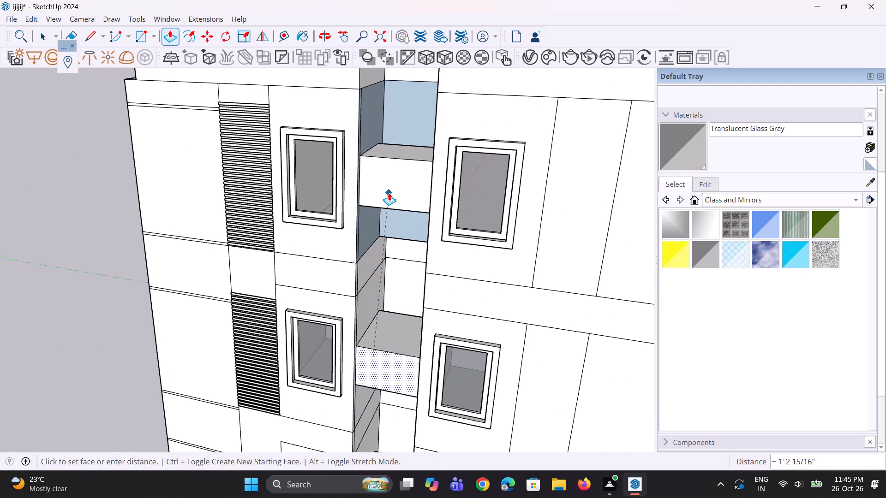
{"action": "left_click", "coordinate": [389, 193]}
Pull the front faces of the two lowest blocks out to align with the blocks above, the upper of them about 3' 1 7/8".
{"action": "scroll", "coordinate": [355, 161], "scroll_direction": "down", "scroll_amount": 9}
{"action": "scroll", "coordinate": [351, 344], "scroll_direction": "up", "scroll_amount": 4}
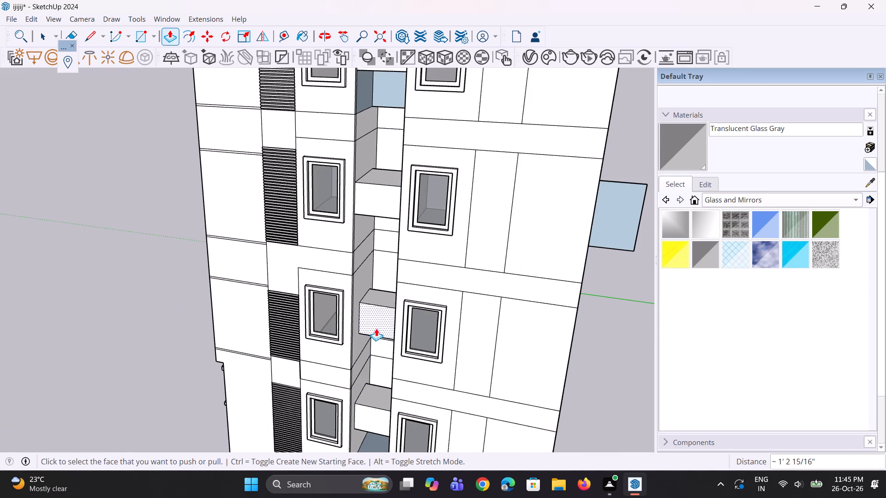
{"action": "left_click", "coordinate": [376, 328]}
{"action": "left_click", "coordinate": [380, 205]}
{"action": "scroll", "coordinate": [349, 200], "scroll_direction": "down", "scroll_amount": 4}
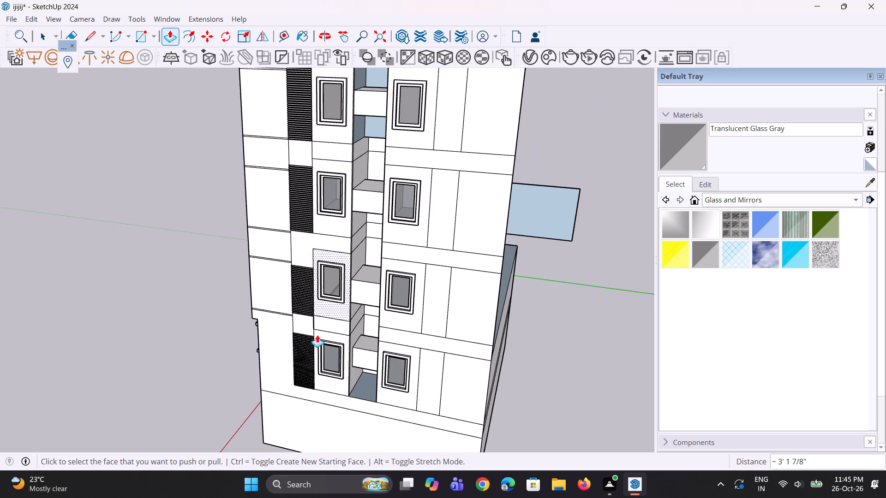
{"action": "scroll", "coordinate": [347, 394], "scroll_direction": "up", "scroll_amount": 2}
{"action": "left_click", "coordinate": [375, 360]}
{"action": "left_click", "coordinate": [369, 275]}
Extend the underside of the lowest block about 6' 2 3/8" down to the base of the recess.
{"action": "scroll", "coordinate": [352, 401], "scroll_direction": "up", "scroll_amount": 1}
{"action": "middle_click_drag", "start_coordinate": [352, 402], "coordinate": [359, 401]}
{"action": "scroll", "coordinate": [335, 443], "scroll_direction": "down", "scroll_amount": 5}
{"action": "middle_click_drag", "start_coordinate": [347, 415], "coordinate": [419, 209]}
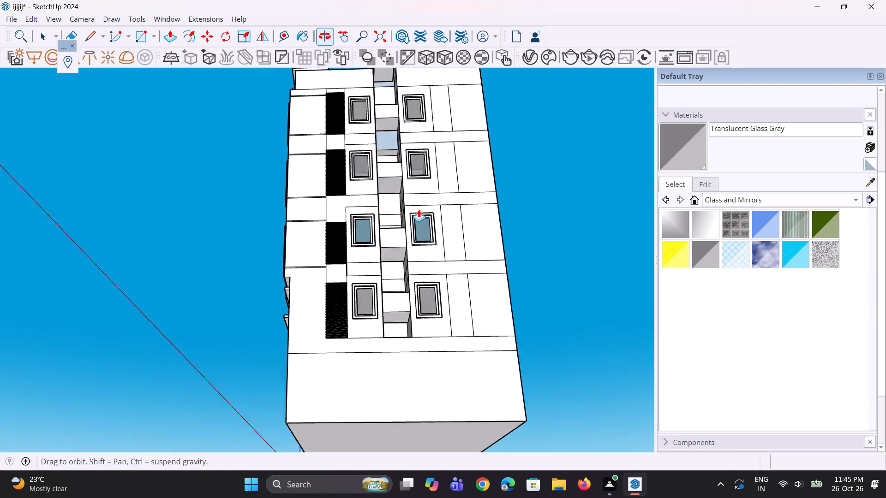
{"action": "scroll", "coordinate": [391, 295], "scroll_direction": "up", "scroll_amount": 6}
{"action": "left_click", "coordinate": [396, 316]}
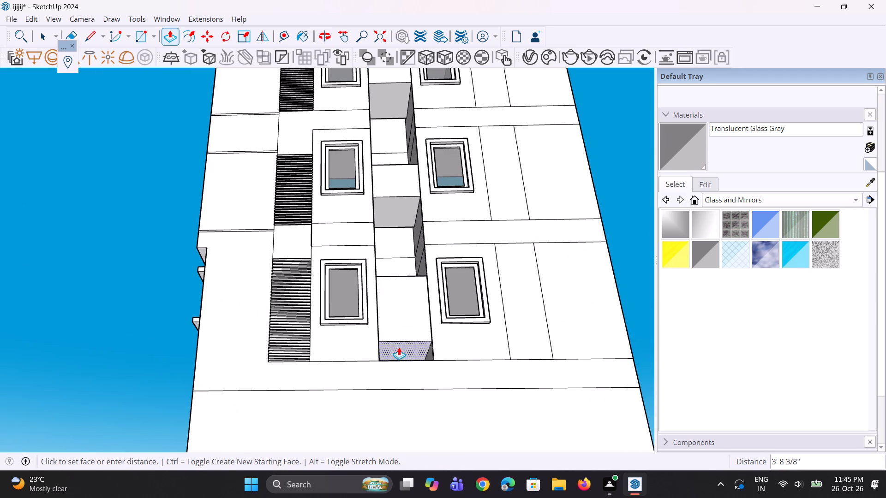
{"action": "left_click", "coordinate": [391, 363]}
Examine the blocks spanning the recess from the lowest floor up to the roof frame.
{"action": "middle_click_drag", "start_coordinate": [436, 330], "coordinate": [344, 455]}
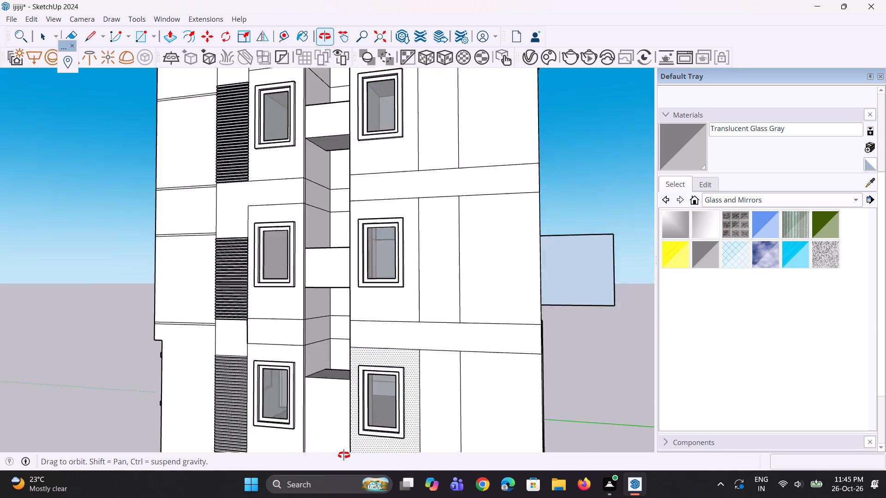
{"action": "middle_click_drag", "start_coordinate": [344, 455], "coordinate": [344, 456]}
{"action": "scroll", "coordinate": [332, 398], "scroll_direction": "down", "scroll_amount": 12}
{"action": "scroll", "coordinate": [330, 338], "scroll_direction": "up", "scroll_amount": 1}
{"action": "middle_click_drag", "start_coordinate": [330, 338], "coordinate": [353, 307]}
{"action": "scroll", "coordinate": [357, 243], "scroll_direction": "up", "scroll_amount": 5}
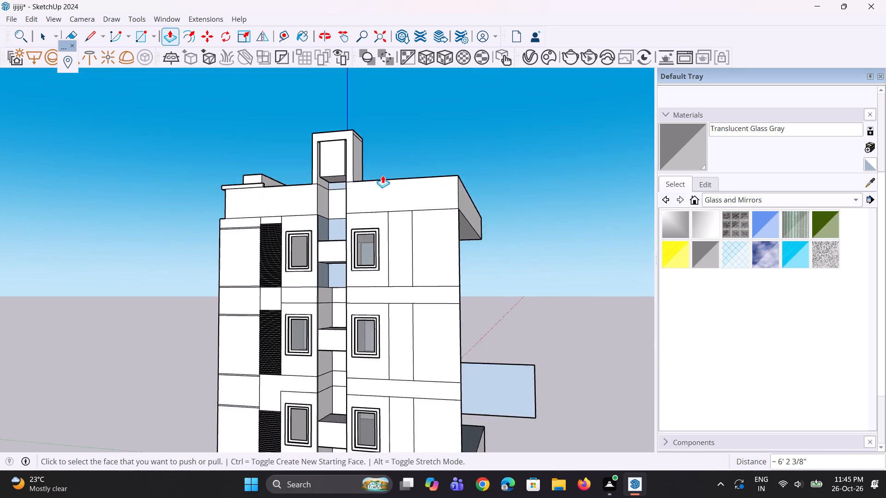
{"action": "scroll", "coordinate": [383, 175], "scroll_direction": "up", "scroll_amount": 3}
{"action": "scroll", "coordinate": [311, 316], "scroll_direction": "up", "scroll_amount": 3}
{"action": "middle_click_drag", "start_coordinate": [310, 281], "coordinate": [377, 290]}
{"action": "scroll", "coordinate": [379, 345], "scroll_direction": "up", "scroll_amount": 3}
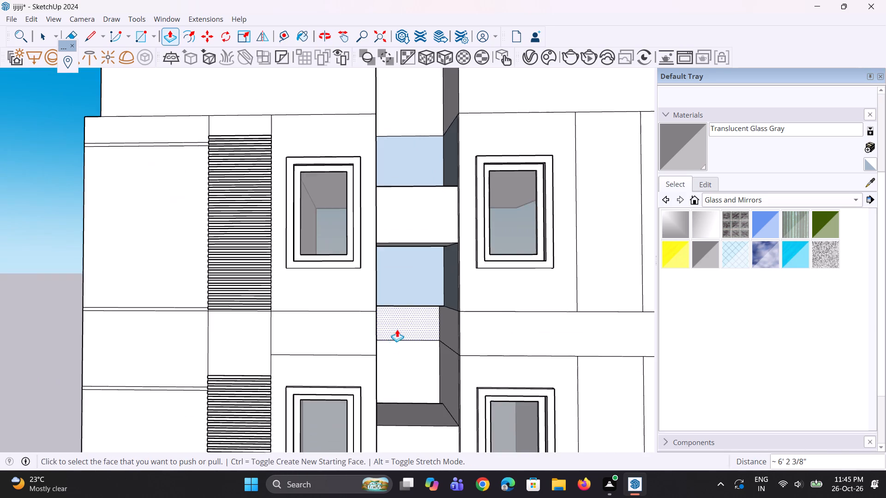
Draw a rectangle closing the building's open side, from the roof slab's lower corner to the opposite corner of the lower deck.
{"action": "middle_click_drag", "start_coordinate": [400, 325], "coordinate": [71, 284]}
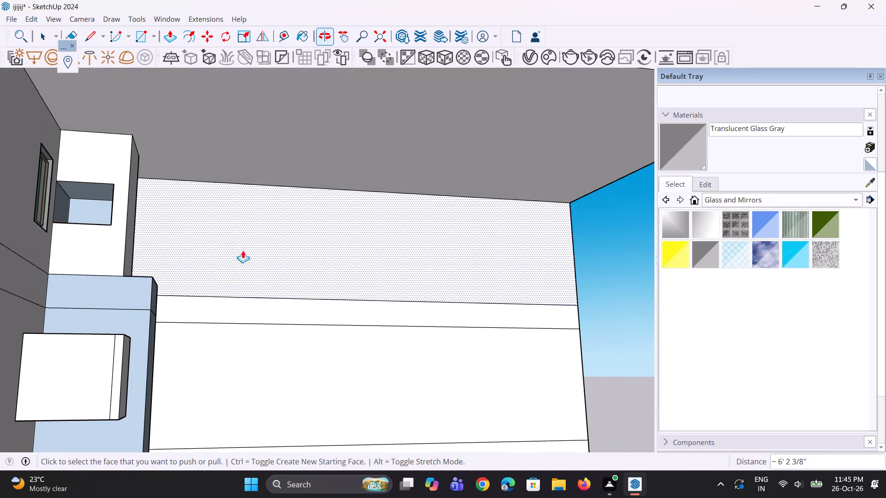
{"action": "scroll", "coordinate": [255, 241], "scroll_direction": "down", "scroll_amount": 11}
{"action": "middle_click_drag", "start_coordinate": [250, 246], "coordinate": [232, 303]}
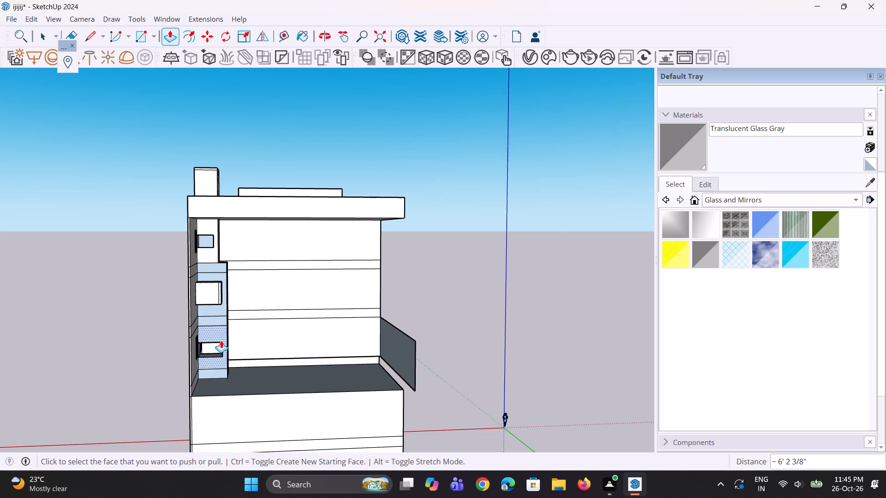
{"action": "key", "text": "r"}
{"action": "scroll", "coordinate": [206, 285], "scroll_direction": "up", "scroll_amount": 2}
{"action": "left_click", "coordinate": [187, 202]}
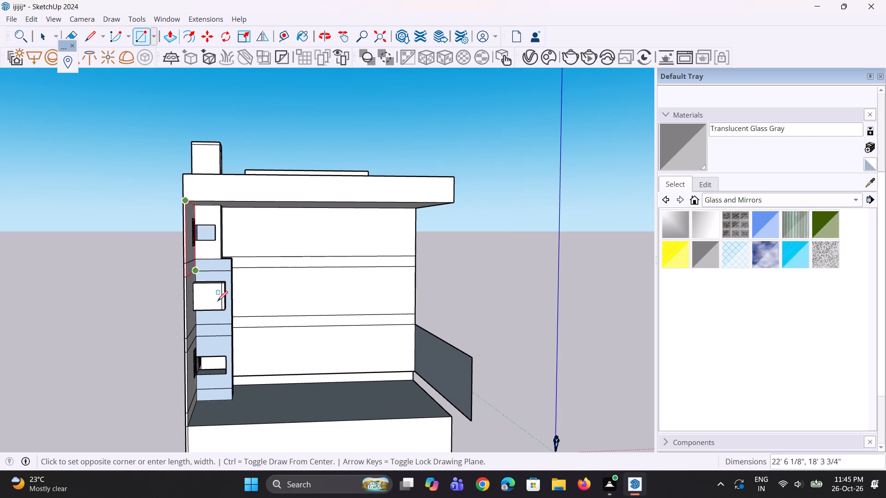
{"action": "left_click", "coordinate": [450, 420]}
{"action": "middle_click_drag", "start_coordinate": [439, 409], "coordinate": [234, 395]}
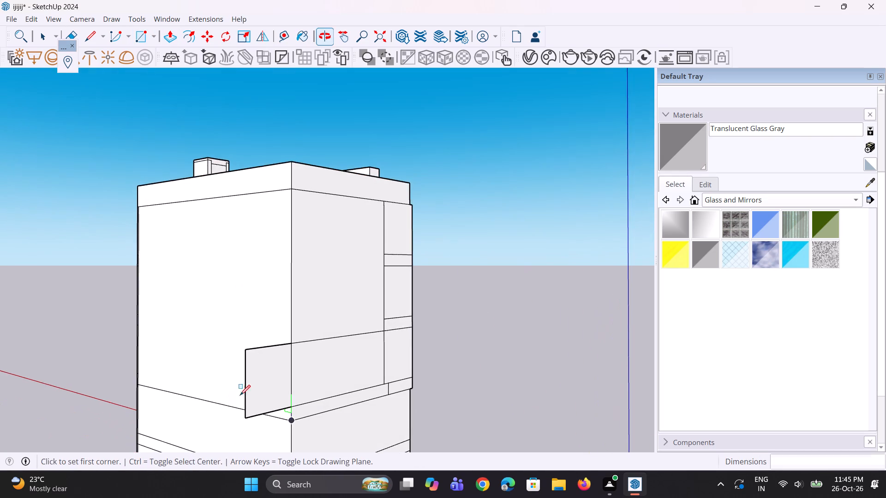
Erase the edges of the closing rectangle's portion that projects past the building's corner.
{"action": "scroll", "coordinate": [259, 381], "scroll_direction": "down", "scroll_amount": 5}
{"action": "middle_click_drag", "start_coordinate": [223, 380], "coordinate": [0, 332]}
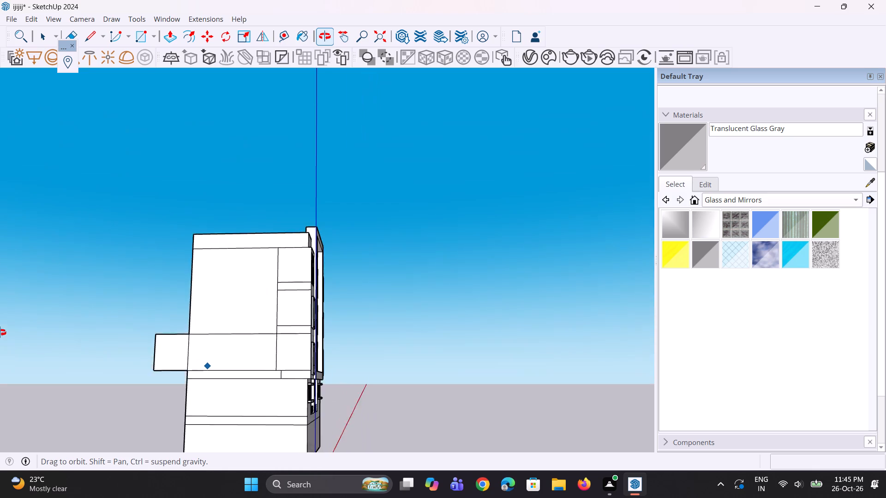
{"action": "middle_click_drag", "start_coordinate": [0, 332], "coordinate": [139, 341]}
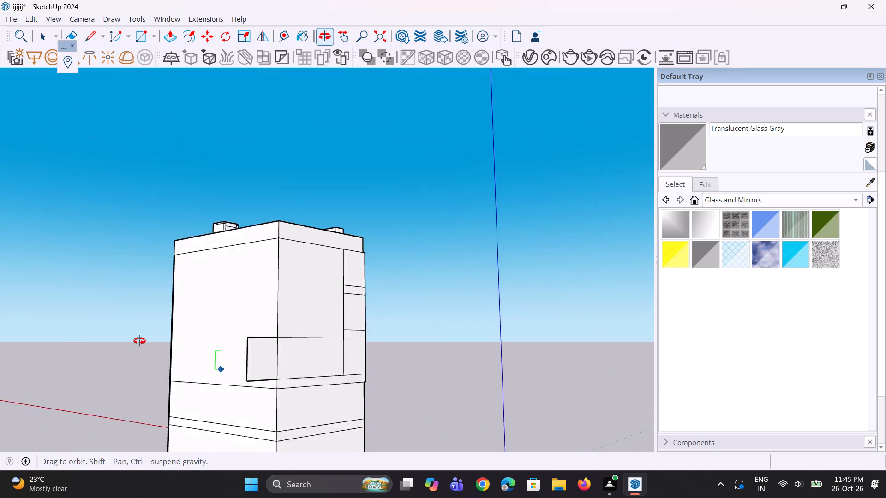
{"action": "middle_click_drag", "start_coordinate": [139, 341], "coordinate": [100, 336]}
{"action": "scroll", "coordinate": [179, 340], "scroll_direction": "up", "scroll_amount": 5}
{"action": "key", "text": "e"}
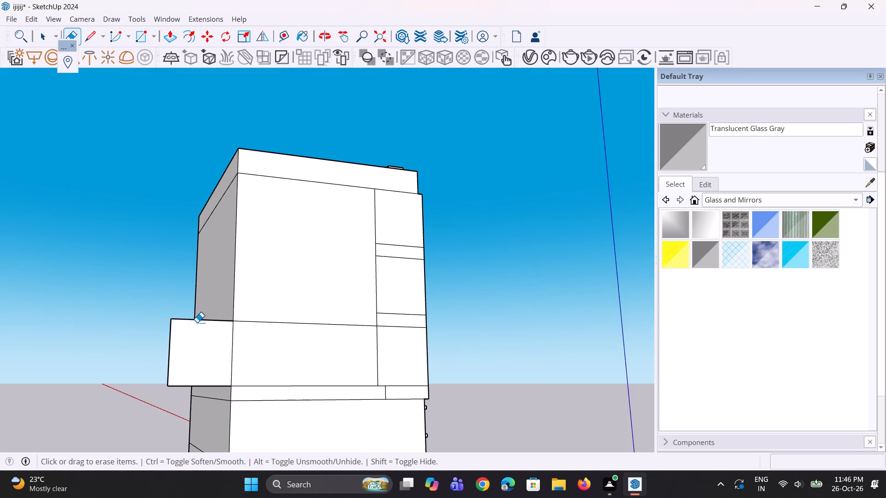
{"action": "left_click", "coordinate": [197, 321]}
{"action": "left_click_drag", "start_coordinate": [171, 337], "coordinate": [170, 343]}
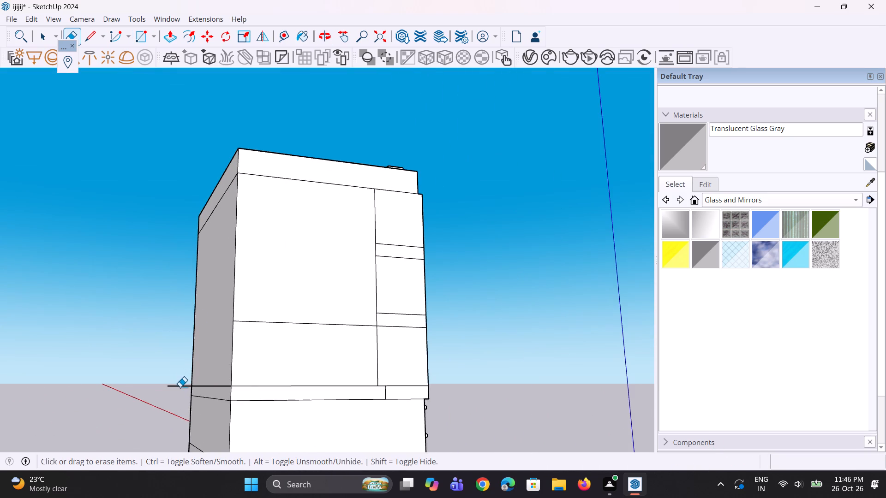
{"action": "left_click", "coordinate": [180, 387]}
Erase the leftover horizontal dividing lines across the building's newly closed side so it reads as one face.
{"action": "scroll", "coordinate": [317, 376], "scroll_direction": "up", "scroll_amount": 1}
{"action": "scroll", "coordinate": [309, 385], "scroll_direction": "down", "scroll_amount": 3}
{"action": "left_click_drag", "start_coordinate": [296, 332], "coordinate": [293, 345]}
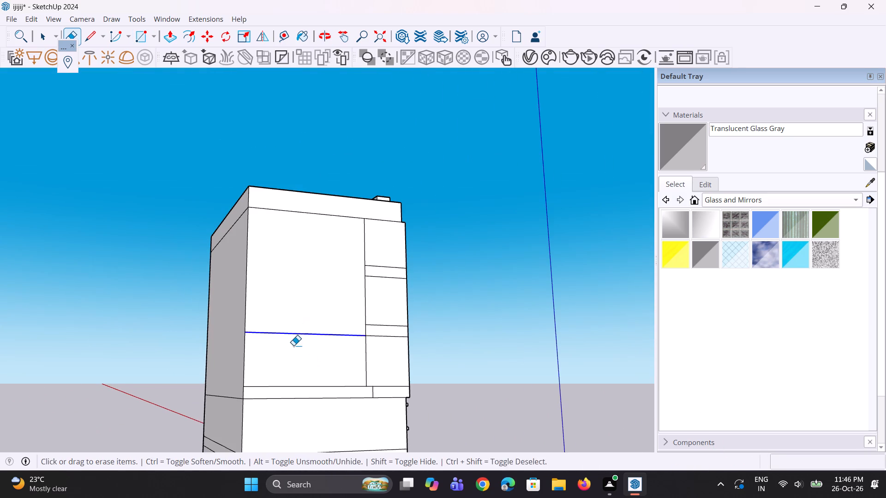
{"action": "left_click_drag", "start_coordinate": [293, 345], "coordinate": [293, 349]}
{"action": "left_click_drag", "start_coordinate": [281, 382], "coordinate": [283, 393]}
Erase the floor lines on the back and left side faces of the recess below the second block from the top.
{"action": "middle_click_drag", "start_coordinate": [220, 377], "coordinate": [476, 409]}
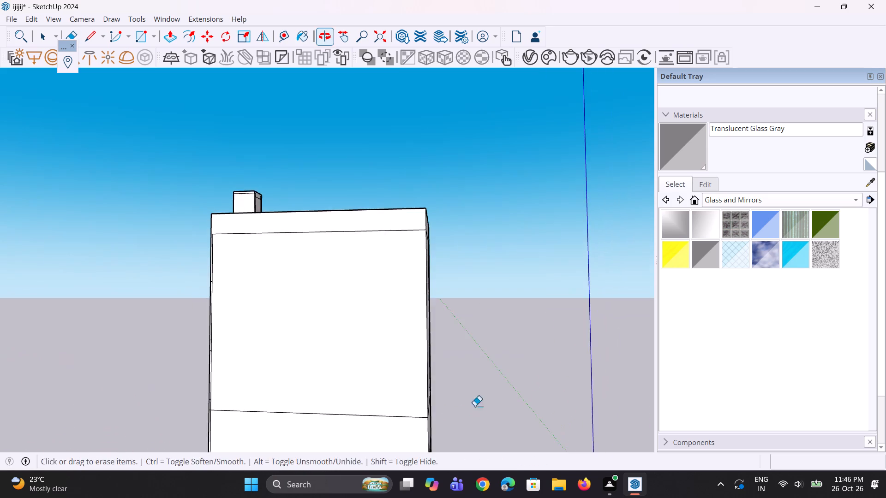
{"action": "scroll", "coordinate": [262, 385], "scroll_direction": "down", "scroll_amount": 1}
{"action": "middle_click_drag", "start_coordinate": [274, 385], "coordinate": [548, 417]}
{"action": "middle_click_drag", "start_coordinate": [339, 385], "coordinate": [485, 368]}
{"action": "scroll", "coordinate": [423, 323], "scroll_direction": "up", "scroll_amount": 7}
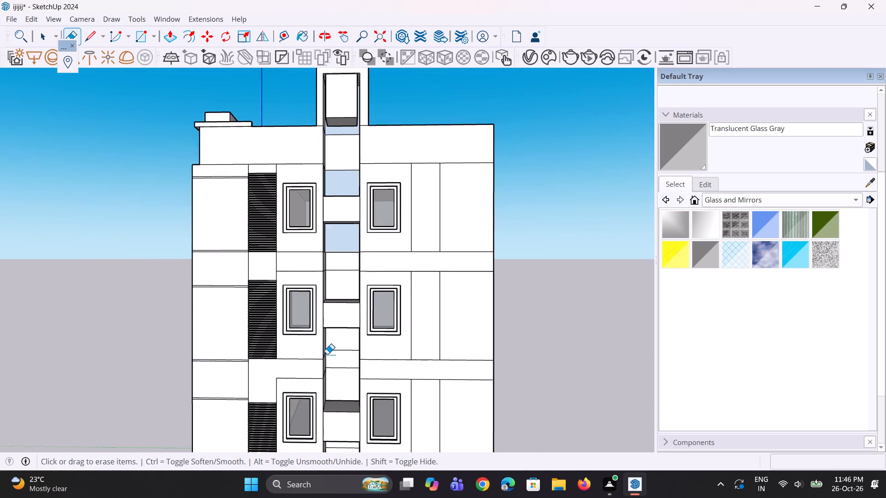
{"action": "scroll", "coordinate": [327, 354], "scroll_direction": "up", "scroll_amount": 1}
{"action": "middle_click_drag", "start_coordinate": [327, 354], "coordinate": [340, 281]}
{"action": "scroll", "coordinate": [367, 334], "scroll_direction": "up", "scroll_amount": 7}
{"action": "middle_click_drag", "start_coordinate": [370, 329], "coordinate": [329, 397]}
{"action": "scroll", "coordinate": [327, 396], "scroll_direction": "down", "scroll_amount": 1}
{"action": "scroll", "coordinate": [273, 370], "scroll_direction": "up", "scroll_amount": 2}
{"action": "left_click_drag", "start_coordinate": [282, 357], "coordinate": [283, 362]}
{"action": "left_click_drag", "start_coordinate": [277, 395], "coordinate": [277, 407]}
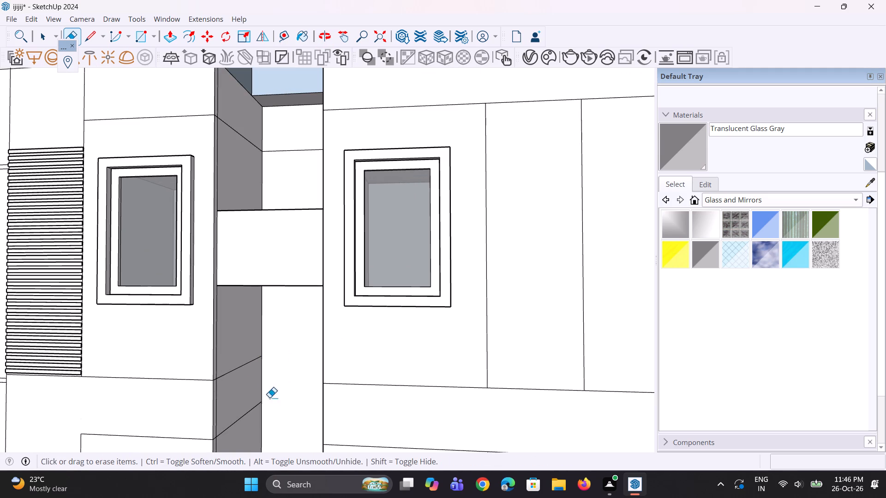
{"action": "left_click_drag", "start_coordinate": [236, 357], "coordinate": [240, 376]}
{"action": "left_click_drag", "start_coordinate": [237, 412], "coordinate": [240, 425]}
Erase the matching floor lines on the recess's right side face below the second block from the top.
{"action": "scroll", "coordinate": [275, 374], "scroll_direction": "down", "scroll_amount": 4}
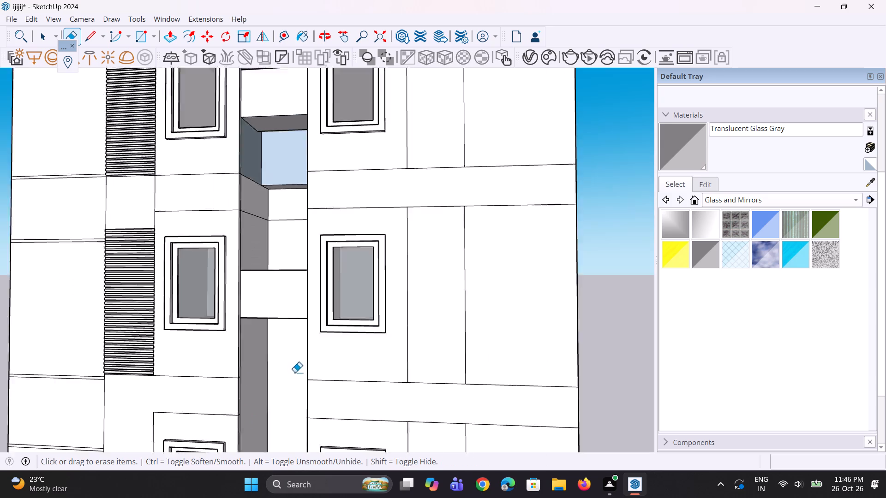
{"action": "scroll", "coordinate": [295, 372], "scroll_direction": "down", "scroll_amount": 7}
{"action": "middle_click_drag", "start_coordinate": [275, 407], "coordinate": [334, 422]}
{"action": "scroll", "coordinate": [327, 405], "scroll_direction": "up", "scroll_amount": 5}
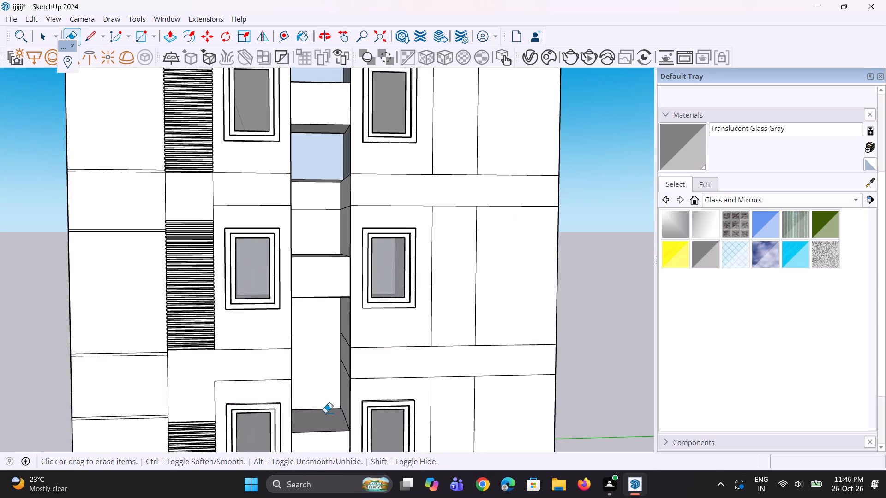
{"action": "middle_click_drag", "start_coordinate": [325, 413], "coordinate": [377, 387]}
{"action": "scroll", "coordinate": [394, 343], "scroll_direction": "up", "scroll_amount": 4}
{"action": "left_click_drag", "start_coordinate": [401, 308], "coordinate": [395, 374]}
Erase the floor lines on the side and back faces of the recess between the two uppermost blocks.
{"action": "scroll", "coordinate": [364, 413], "scroll_direction": "down", "scroll_amount": 5}
{"action": "scroll", "coordinate": [384, 209], "scroll_direction": "up", "scroll_amount": 2}
{"action": "left_click_drag", "start_coordinate": [375, 219], "coordinate": [374, 242]}
{"action": "middle_click_drag", "start_coordinate": [374, 242], "coordinate": [347, 249]}
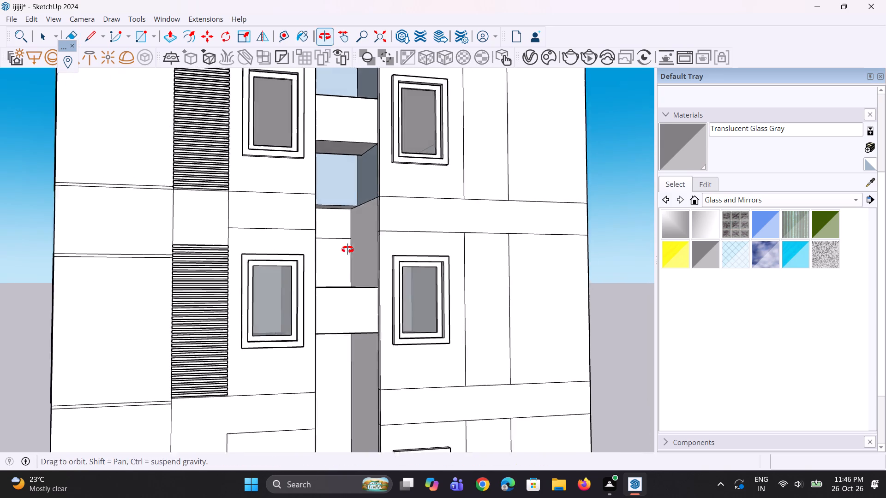
{"action": "middle_click_drag", "start_coordinate": [347, 249], "coordinate": [305, 248]}
{"action": "scroll", "coordinate": [309, 239], "scroll_direction": "up", "scroll_amount": 3}
{"action": "left_click", "coordinate": [310, 239]}
{"action": "scroll", "coordinate": [252, 232], "scroll_direction": "up", "scroll_amount": 1}
{"action": "left_click", "coordinate": [245, 239]}
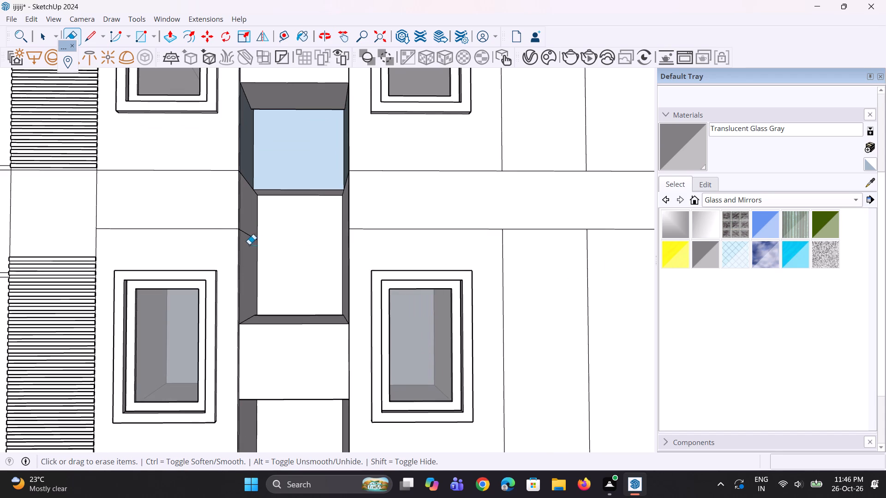
{"action": "left_click", "coordinate": [245, 233]}
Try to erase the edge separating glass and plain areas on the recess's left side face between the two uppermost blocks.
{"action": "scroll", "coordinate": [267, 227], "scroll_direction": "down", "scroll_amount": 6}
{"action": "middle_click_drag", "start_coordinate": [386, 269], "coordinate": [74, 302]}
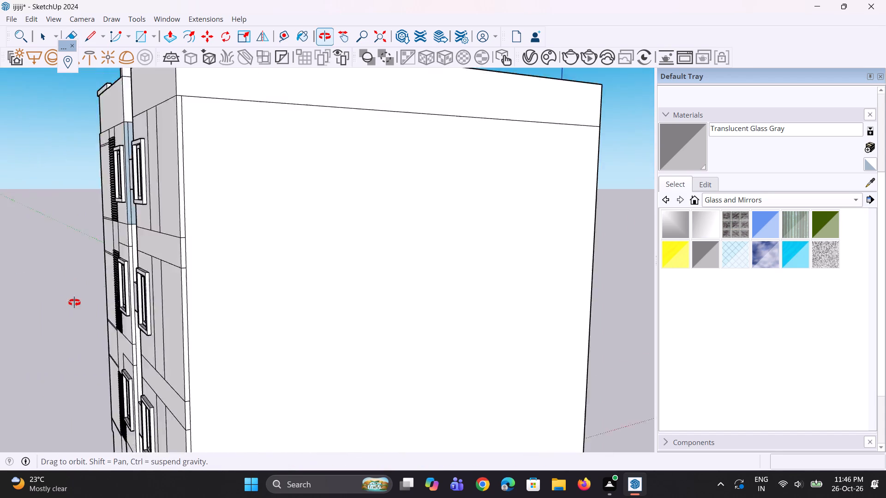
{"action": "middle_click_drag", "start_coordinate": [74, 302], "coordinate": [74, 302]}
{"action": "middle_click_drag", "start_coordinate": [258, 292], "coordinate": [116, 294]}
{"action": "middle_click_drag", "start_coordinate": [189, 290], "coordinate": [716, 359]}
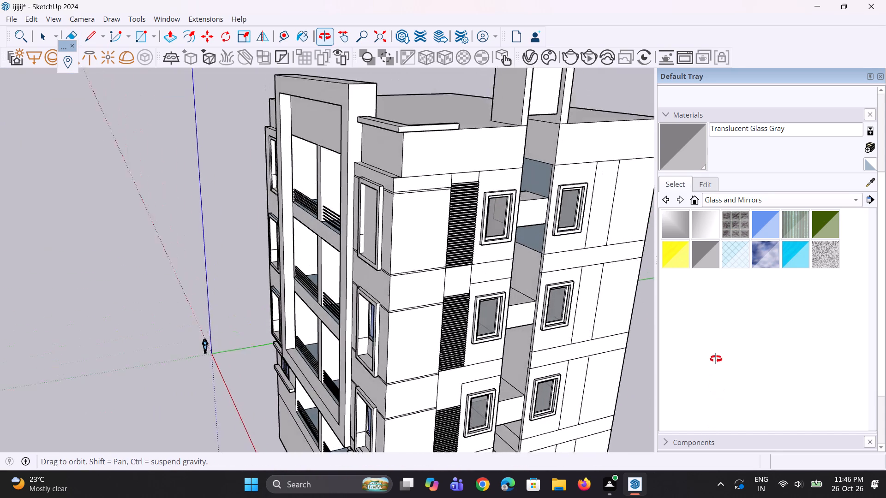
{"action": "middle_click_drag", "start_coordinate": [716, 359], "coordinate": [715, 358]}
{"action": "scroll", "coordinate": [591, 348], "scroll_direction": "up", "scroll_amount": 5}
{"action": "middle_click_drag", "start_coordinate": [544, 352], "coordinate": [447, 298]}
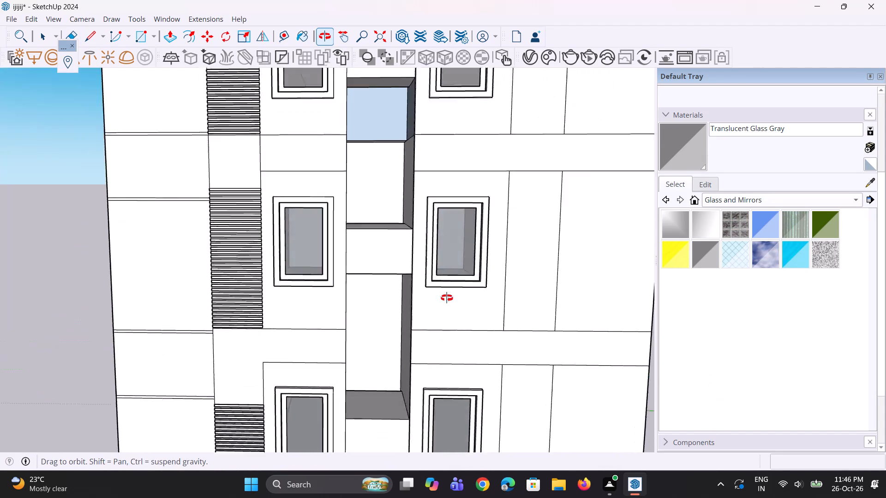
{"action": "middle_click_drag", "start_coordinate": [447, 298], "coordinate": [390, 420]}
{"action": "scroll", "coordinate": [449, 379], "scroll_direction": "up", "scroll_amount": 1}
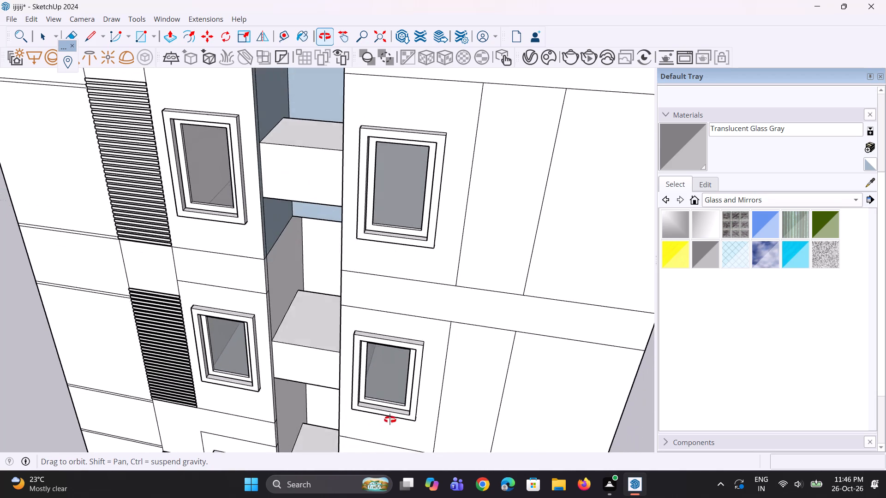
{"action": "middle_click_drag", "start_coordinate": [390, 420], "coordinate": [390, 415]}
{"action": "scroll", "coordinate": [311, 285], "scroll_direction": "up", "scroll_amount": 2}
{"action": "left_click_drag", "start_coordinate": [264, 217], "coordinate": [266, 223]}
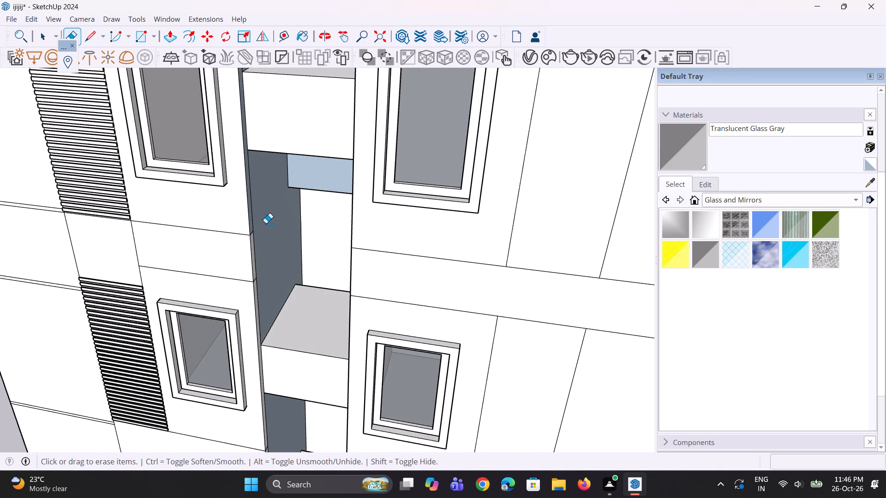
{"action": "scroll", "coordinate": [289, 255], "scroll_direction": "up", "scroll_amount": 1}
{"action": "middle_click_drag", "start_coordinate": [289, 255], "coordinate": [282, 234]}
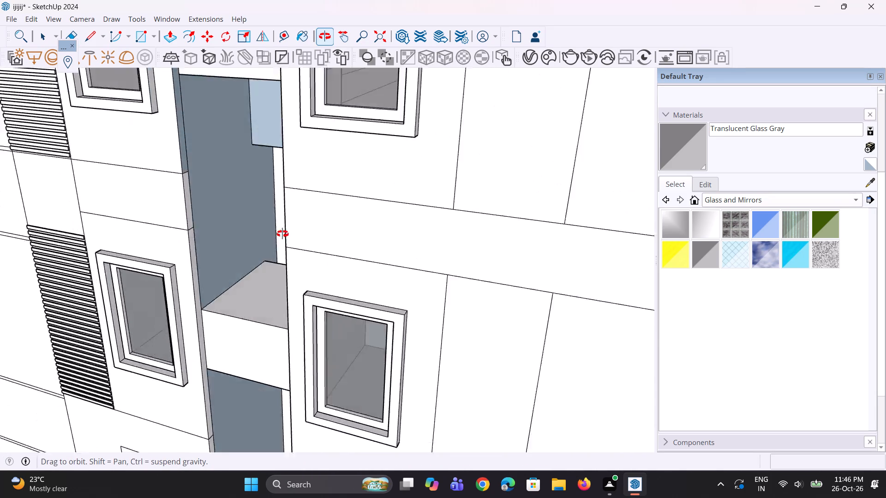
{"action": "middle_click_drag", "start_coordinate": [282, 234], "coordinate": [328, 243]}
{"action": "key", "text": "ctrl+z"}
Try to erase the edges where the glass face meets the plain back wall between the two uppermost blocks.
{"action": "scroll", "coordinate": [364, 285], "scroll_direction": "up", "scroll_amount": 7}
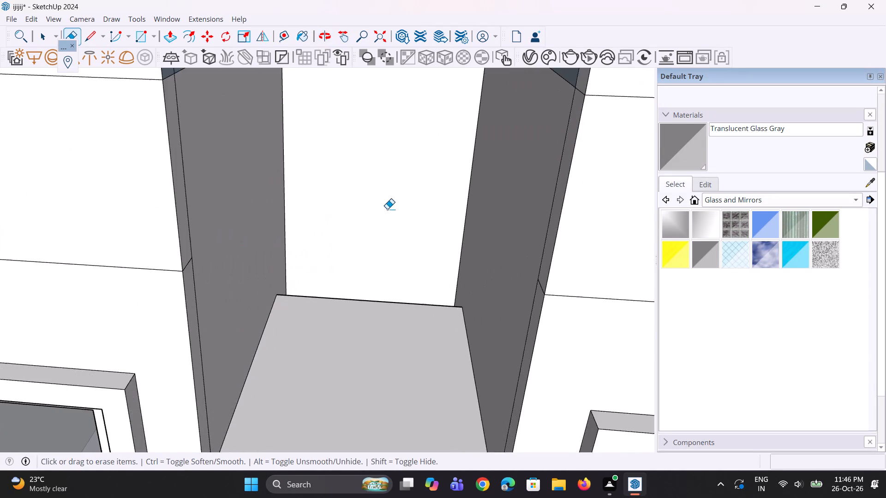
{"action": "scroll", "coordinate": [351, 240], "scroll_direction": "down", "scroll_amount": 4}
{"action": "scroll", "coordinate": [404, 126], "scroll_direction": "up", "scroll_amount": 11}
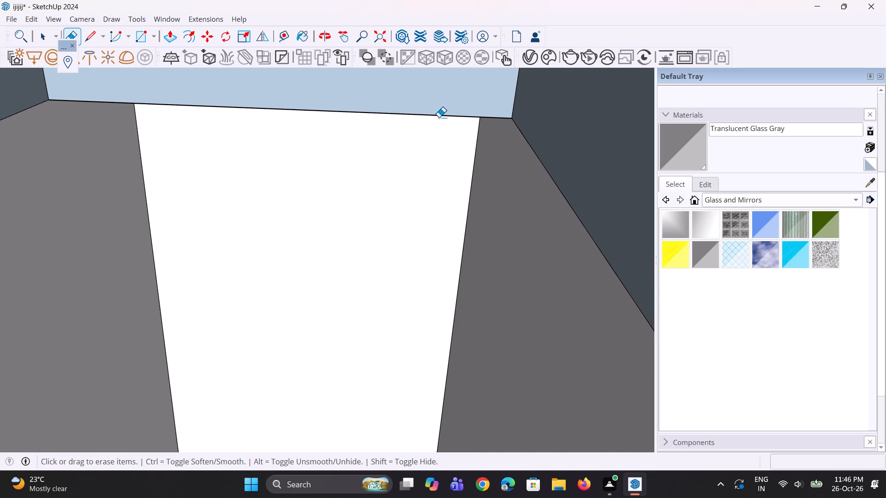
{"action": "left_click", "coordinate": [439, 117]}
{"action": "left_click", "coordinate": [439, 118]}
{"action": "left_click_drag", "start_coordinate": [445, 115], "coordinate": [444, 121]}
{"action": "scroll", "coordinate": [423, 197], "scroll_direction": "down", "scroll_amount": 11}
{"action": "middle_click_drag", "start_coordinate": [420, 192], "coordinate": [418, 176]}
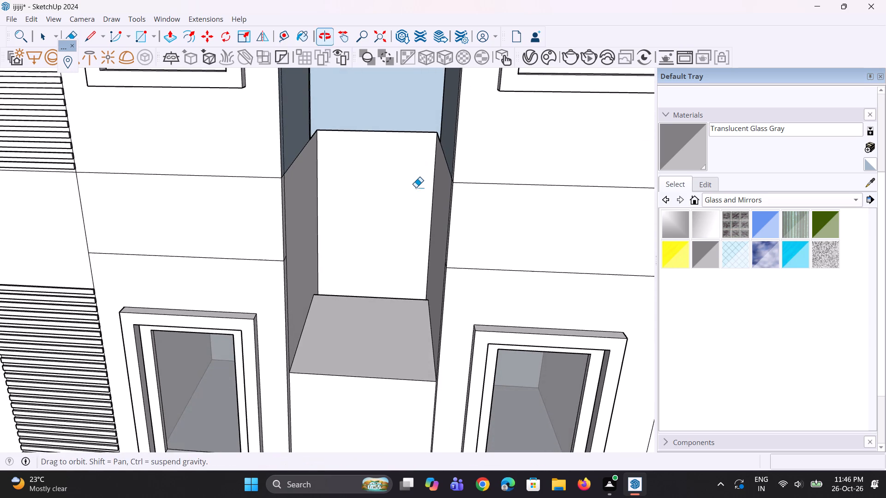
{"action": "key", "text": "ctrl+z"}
Erase the floor lines on the back and both side faces of the lowest opening in the recess.
{"action": "middle_click_drag", "start_coordinate": [412, 197], "coordinate": [355, 233]}
{"action": "scroll", "coordinate": [363, 245], "scroll_direction": "down", "scroll_amount": 6}
{"action": "middle_click_drag", "start_coordinate": [353, 255], "coordinate": [436, 148]}
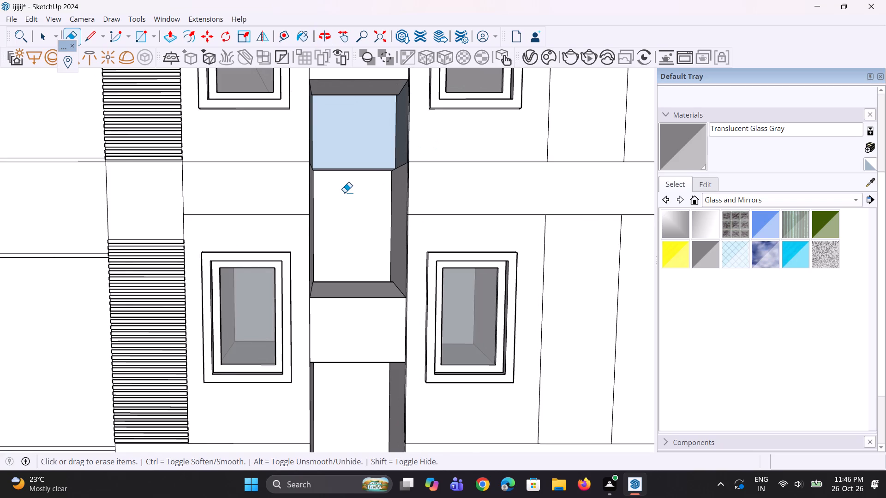
{"action": "scroll", "coordinate": [345, 192], "scroll_direction": "down", "scroll_amount": 12}
{"action": "scroll", "coordinate": [346, 352], "scroll_direction": "up", "scroll_amount": 7}
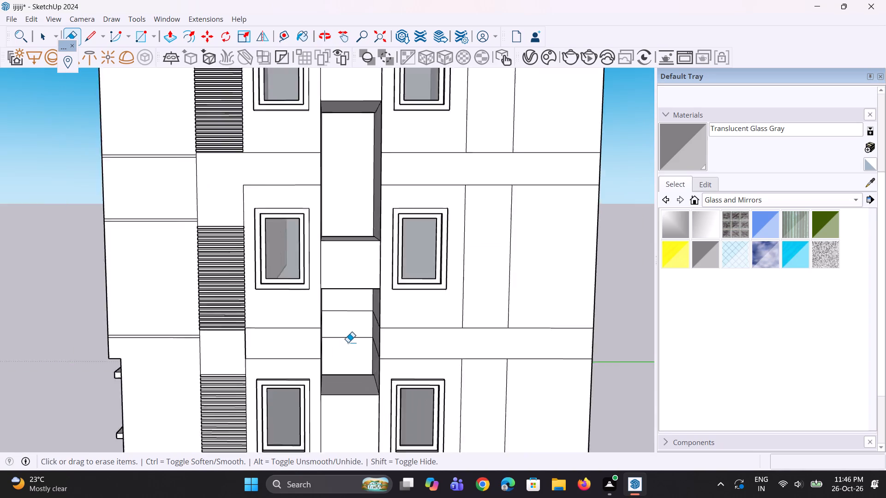
{"action": "scroll", "coordinate": [348, 342], "scroll_direction": "up", "scroll_amount": 5}
{"action": "left_click_drag", "start_coordinate": [363, 290], "coordinate": [350, 344]}
{"action": "scroll", "coordinate": [407, 324], "scroll_direction": "up", "scroll_amount": 2}
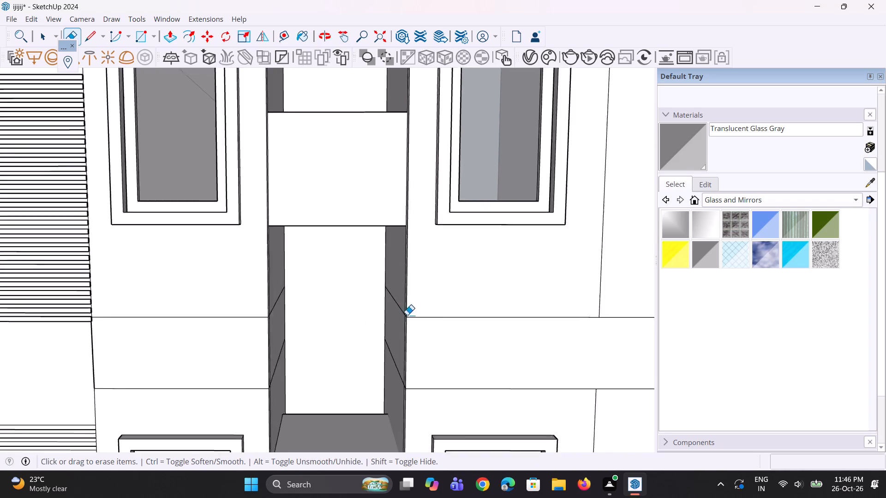
{"action": "scroll", "coordinate": [407, 315], "scroll_direction": "up", "scroll_amount": 5}
{"action": "left_click_drag", "start_coordinate": [394, 304], "coordinate": [393, 314]}
{"action": "scroll", "coordinate": [384, 367], "scroll_direction": "up", "scroll_amount": 3}
{"action": "left_click_drag", "start_coordinate": [384, 368], "coordinate": [382, 373]}
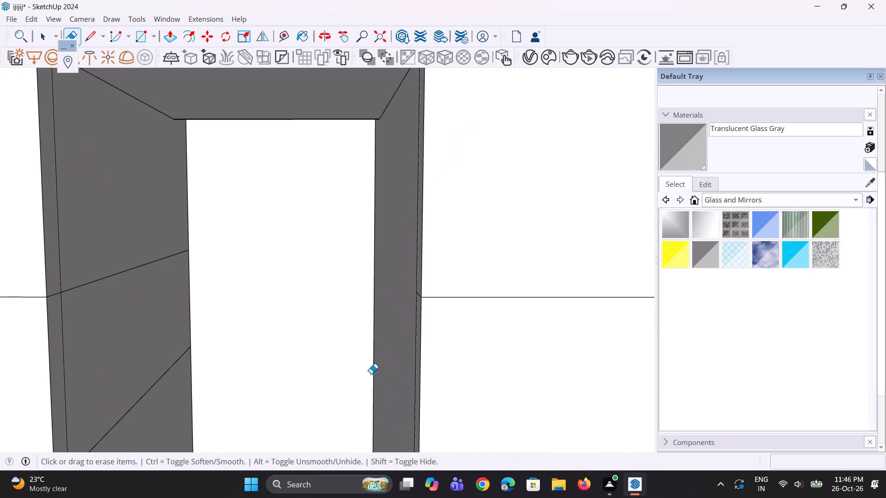
{"action": "left_click_drag", "start_coordinate": [139, 246], "coordinate": [141, 265]}
{"action": "left_click_drag", "start_coordinate": [142, 305], "coordinate": [164, 386]}
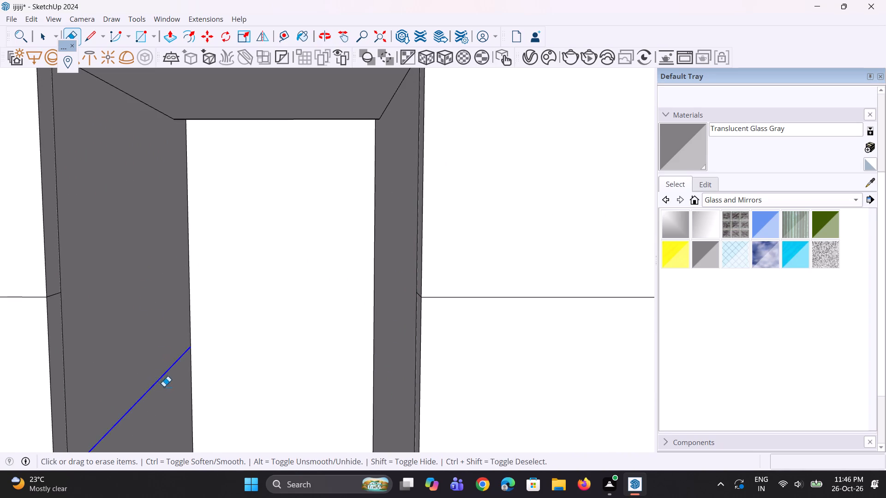
{"action": "left_click_drag", "start_coordinate": [164, 386], "coordinate": [164, 386]}
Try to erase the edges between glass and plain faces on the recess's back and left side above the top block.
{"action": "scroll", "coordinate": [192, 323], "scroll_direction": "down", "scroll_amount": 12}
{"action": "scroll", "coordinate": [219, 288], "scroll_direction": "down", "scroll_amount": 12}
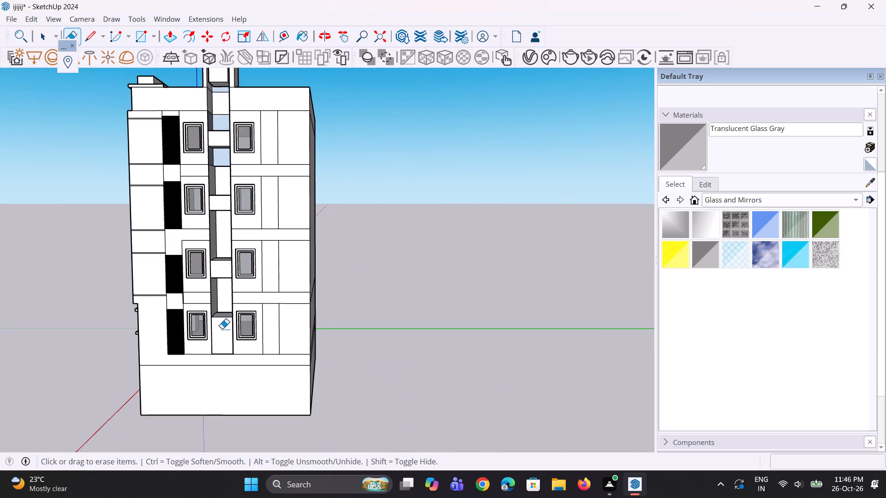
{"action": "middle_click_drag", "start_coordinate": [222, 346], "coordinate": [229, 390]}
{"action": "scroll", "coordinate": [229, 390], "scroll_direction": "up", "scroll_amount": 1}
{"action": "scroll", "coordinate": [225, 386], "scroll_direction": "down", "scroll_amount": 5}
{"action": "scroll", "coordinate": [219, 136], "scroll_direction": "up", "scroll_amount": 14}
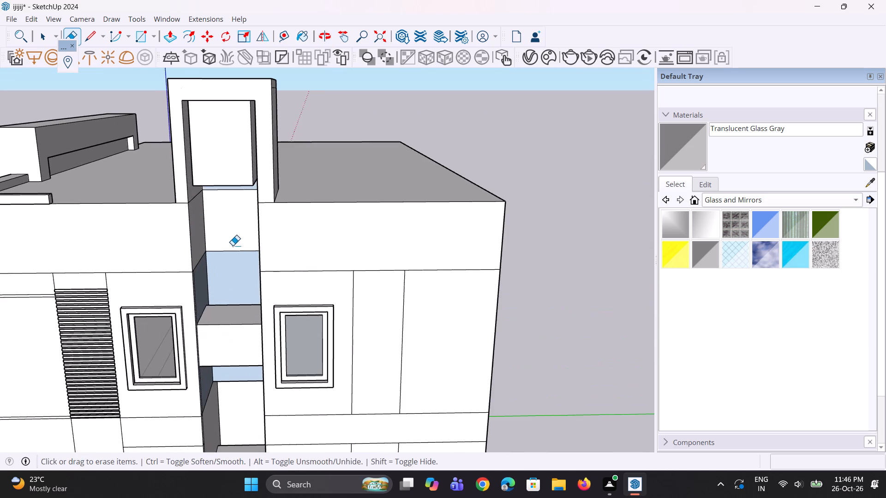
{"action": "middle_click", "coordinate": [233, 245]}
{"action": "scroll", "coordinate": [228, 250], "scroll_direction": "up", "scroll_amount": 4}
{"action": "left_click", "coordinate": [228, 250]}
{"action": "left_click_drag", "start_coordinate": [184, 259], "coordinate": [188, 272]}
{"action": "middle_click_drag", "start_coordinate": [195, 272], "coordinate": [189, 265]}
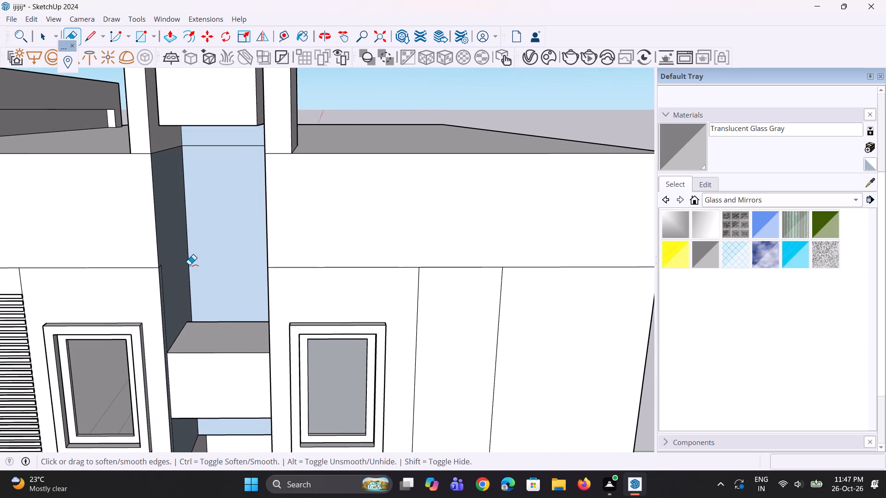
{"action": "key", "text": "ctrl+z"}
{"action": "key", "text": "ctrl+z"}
Pull the plain back wall above the top block and the glass face below it out about 8 5/8" each, making them flush.
{"action": "scroll", "coordinate": [216, 252], "scroll_direction": "up", "scroll_amount": 12, "text": "ctrl"}
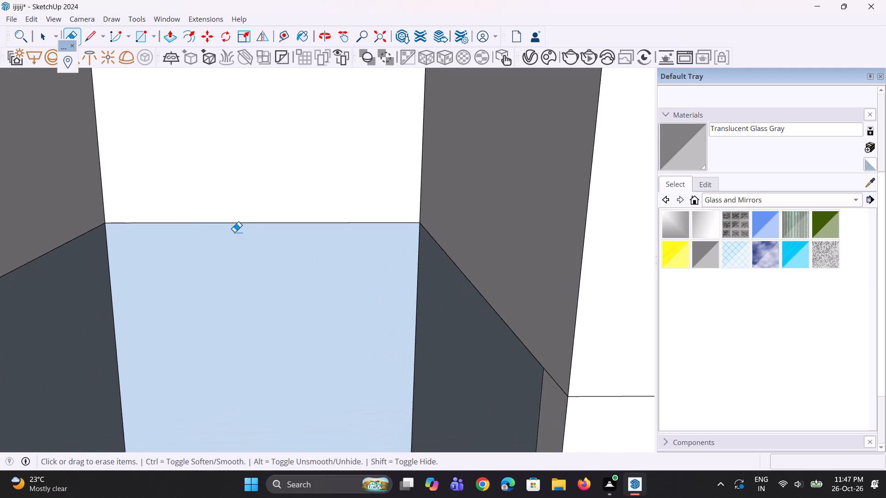
{"action": "scroll", "coordinate": [234, 232], "scroll_direction": "up", "scroll_amount": 3, "text": "ctrl"}
{"action": "key", "text": "p"}
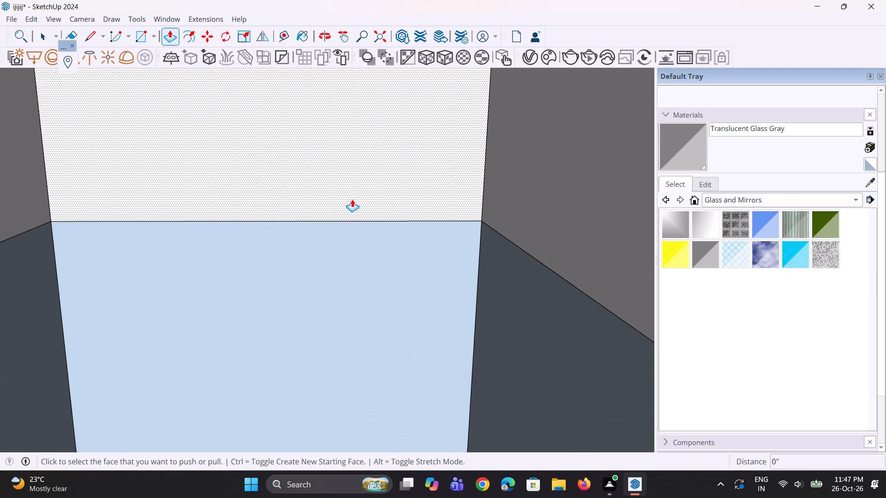
{"action": "left_click", "coordinate": [352, 199]}
{"action": "left_click", "coordinate": [359, 206]}
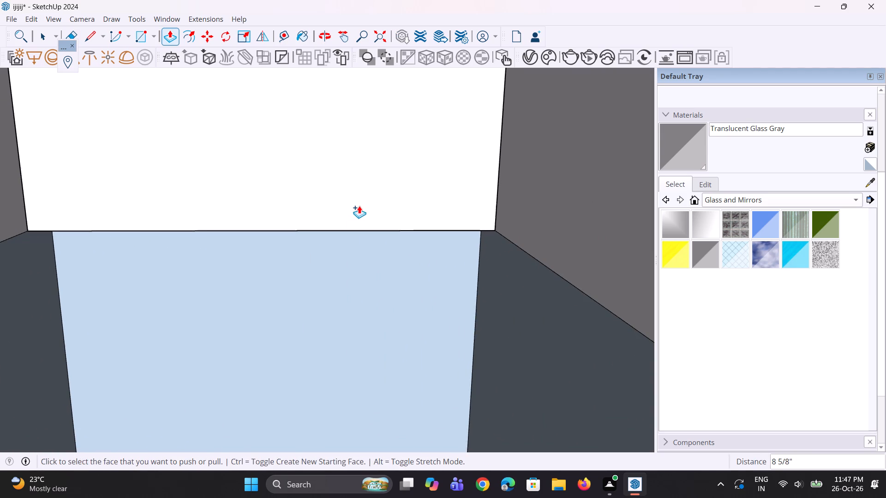
{"action": "double_click", "coordinate": [341, 269]}
{"action": "left_click", "coordinate": [341, 255]}
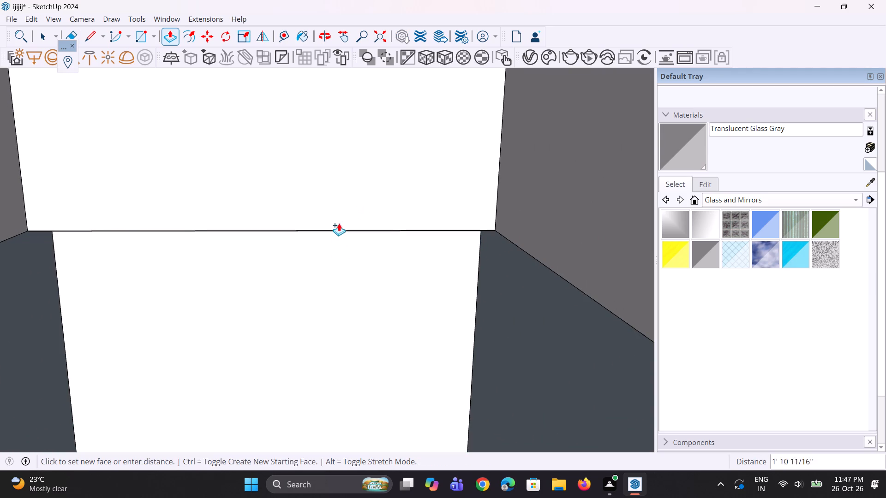
{"action": "scroll", "coordinate": [362, 269], "scroll_direction": "up", "scroll_amount": 1}
{"action": "middle_click_drag", "start_coordinate": [362, 269], "coordinate": [350, 205]}
{"action": "left_click", "coordinate": [353, 192]}
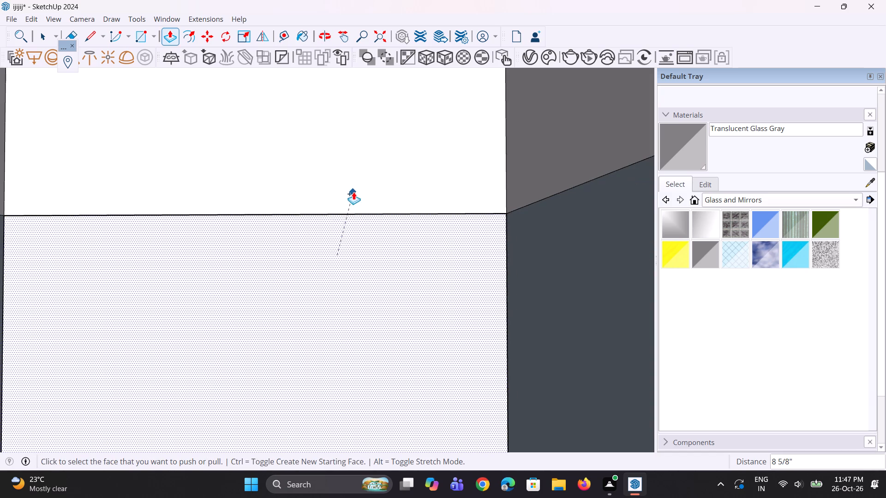
Push/pull the recess's right glass side face level with the plain face above and erase the dividing edges on the side and back.
{"action": "double_click", "coordinate": [533, 284]}
{"action": "left_click", "coordinate": [511, 273]}
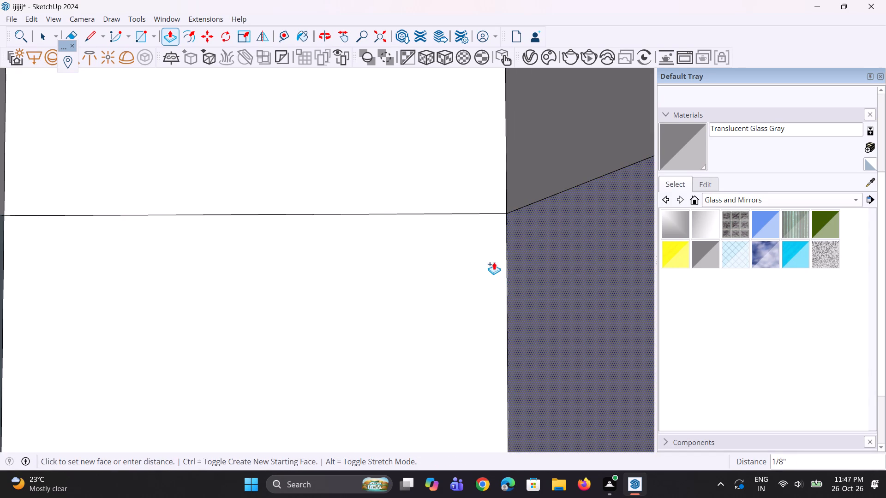
{"action": "key", "text": "Escape"}
{"action": "scroll", "coordinate": [515, 230], "scroll_direction": "up", "scroll_amount": 2}
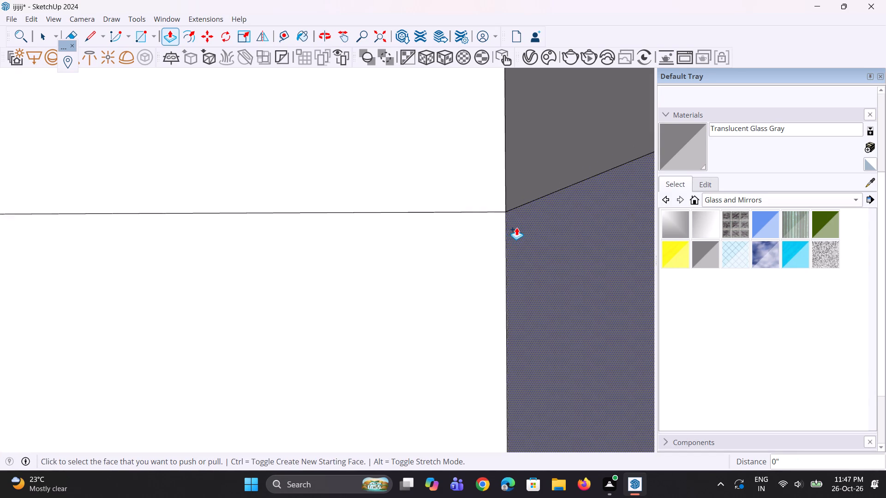
{"action": "key", "text": "e"}
{"action": "left_click_drag", "start_coordinate": [534, 183], "coordinate": [537, 212]}
{"action": "left_click_drag", "start_coordinate": [470, 202], "coordinate": [466, 219]}
Push/pull the glass face and its narrow outer strip on the recess's left side above the top block into plain faces.
{"action": "scroll", "coordinate": [479, 224], "scroll_direction": "down", "scroll_amount": 13}
{"action": "middle_click_drag", "start_coordinate": [398, 226], "coordinate": [350, 268]}
{"action": "scroll", "coordinate": [242, 306], "scroll_direction": "up", "scroll_amount": 3}
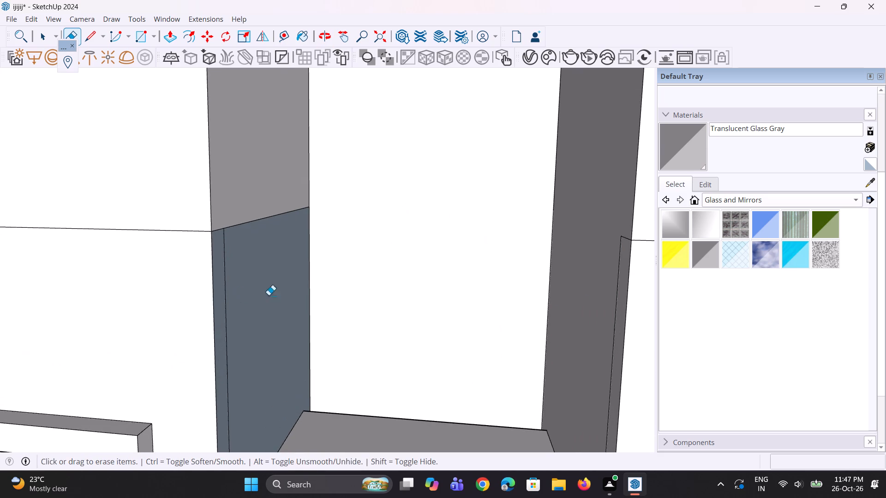
{"action": "key", "text": "p"}
{"action": "double_click", "coordinate": [285, 271]}
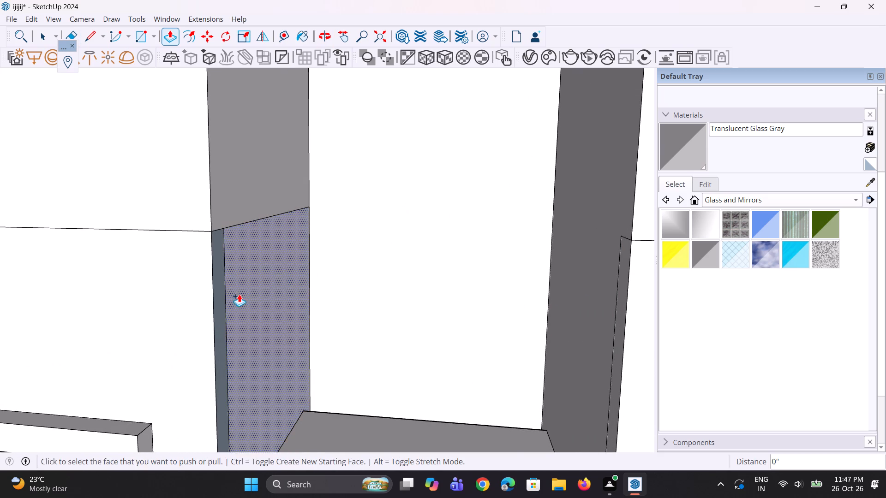
{"action": "scroll", "coordinate": [226, 301], "scroll_direction": "up", "scroll_amount": 3}
{"action": "double_click", "coordinate": [225, 300]}
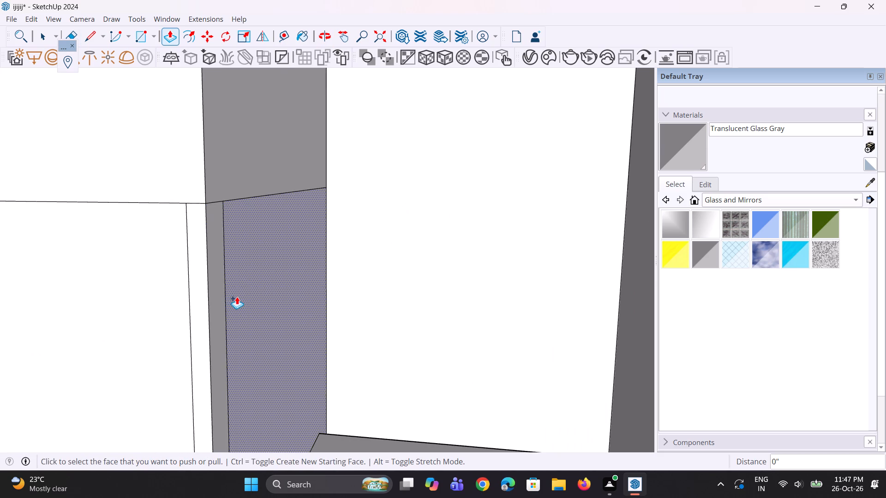
Erase the leftover strip edges and the horizontal dividing line on and beside the recess's left side above the top block.
{"action": "key", "text": "e"}
{"action": "left_click", "coordinate": [227, 284]}
{"action": "left_click_drag", "start_coordinate": [223, 288], "coordinate": [232, 293]}
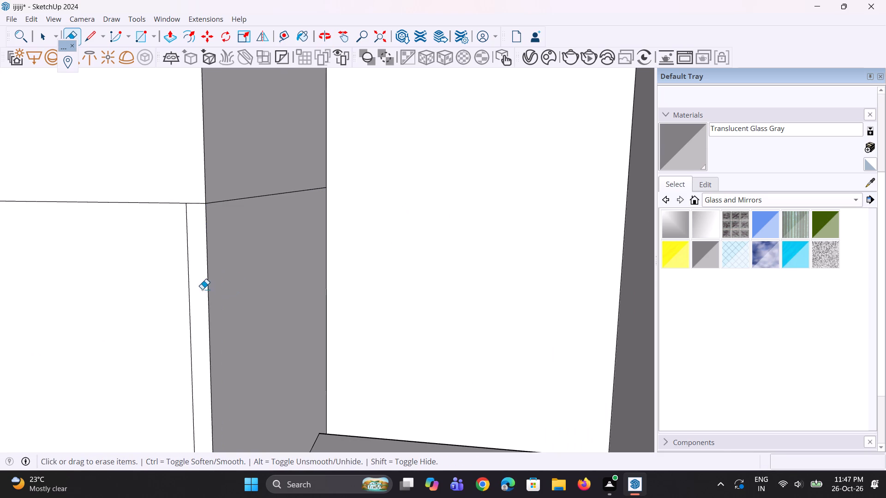
{"action": "left_click_drag", "start_coordinate": [186, 283], "coordinate": [196, 287]}
{"action": "left_click_drag", "start_coordinate": [248, 190], "coordinate": [250, 213]}
{"action": "scroll", "coordinate": [237, 206], "scroll_direction": "down", "scroll_amount": 5}
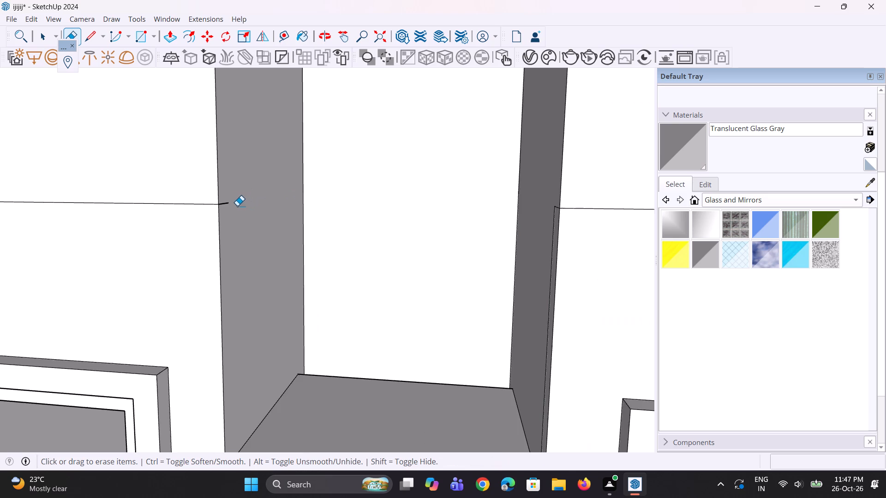
{"action": "left_click", "coordinate": [225, 208]}
Erase the narrow strip's vertical and top edges on the recess's right side above the top block.
{"action": "scroll", "coordinate": [223, 204], "scroll_direction": "down", "scroll_amount": 6}
{"action": "scroll", "coordinate": [247, 241], "scroll_direction": "up", "scroll_amount": 1}
{"action": "middle_click_drag", "start_coordinate": [251, 244], "coordinate": [307, 261]}
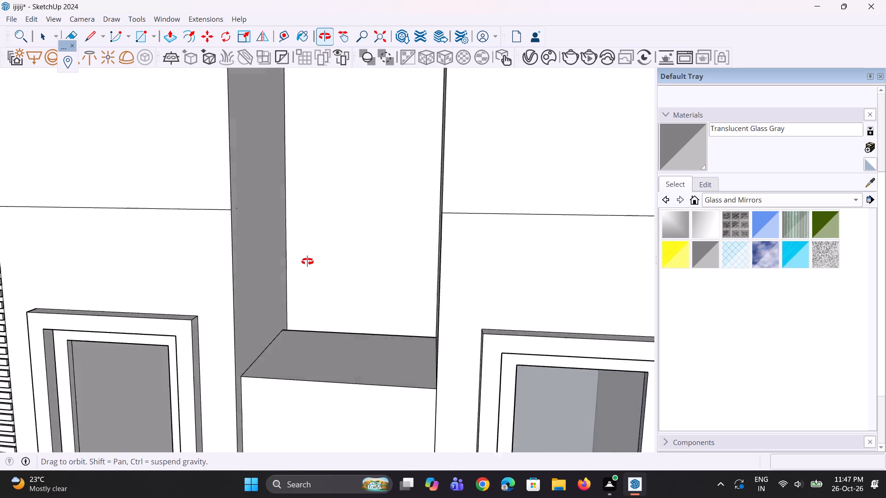
{"action": "middle_click_drag", "start_coordinate": [307, 261], "coordinate": [370, 245]}
{"action": "scroll", "coordinate": [282, 214], "scroll_direction": "down", "scroll_amount": 4}
{"action": "scroll", "coordinate": [549, 264], "scroll_direction": "up", "scroll_amount": 9}
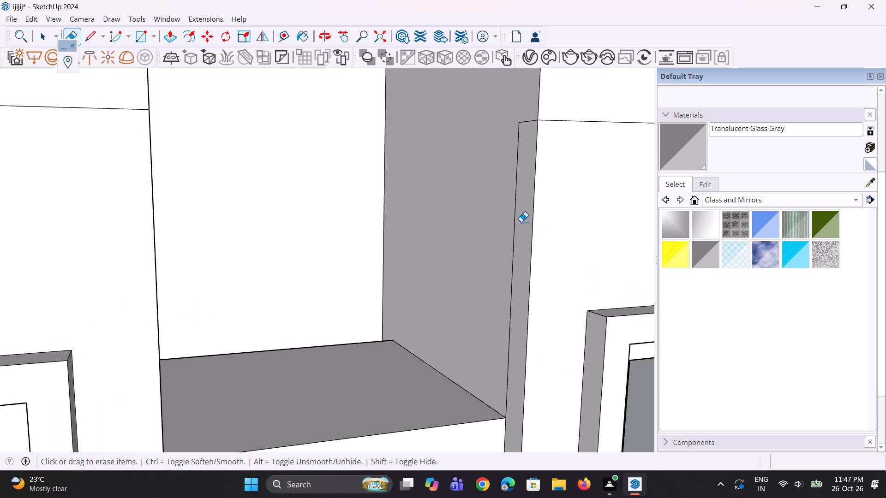
{"action": "scroll", "coordinate": [521, 222], "scroll_direction": "up", "scroll_amount": 2}
{"action": "left_click_drag", "start_coordinate": [519, 220], "coordinate": [512, 213]}
{"action": "left_click_drag", "start_coordinate": [530, 102], "coordinate": [525, 117]}
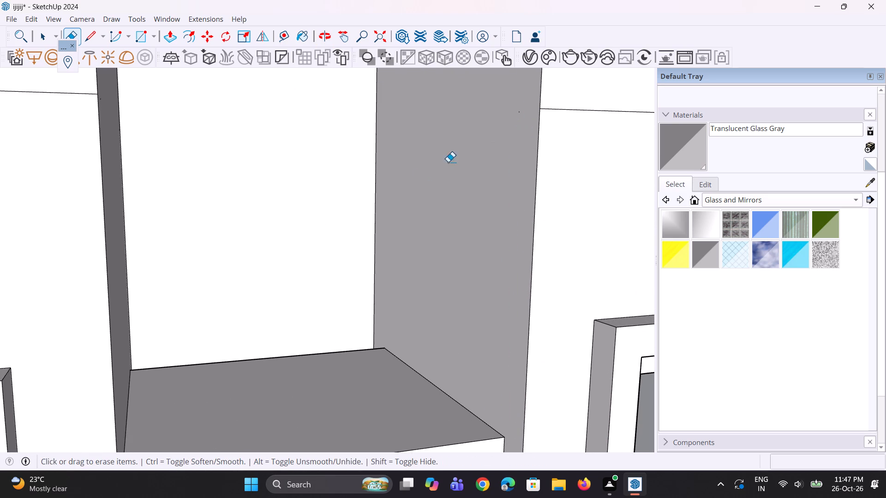
Erase the two lines running across the ledge's underside on the back wall between the two uppermost blocks.
{"action": "scroll", "coordinate": [410, 187], "scroll_direction": "down", "scroll_amount": 12}
{"action": "middle_click_drag", "start_coordinate": [407, 211], "coordinate": [362, 219]}
{"action": "scroll", "coordinate": [358, 212], "scroll_direction": "up", "scroll_amount": 1}
{"action": "scroll", "coordinate": [349, 181], "scroll_direction": "down", "scroll_amount": 5}
{"action": "middle_click_drag", "start_coordinate": [324, 305], "coordinate": [324, 305]}
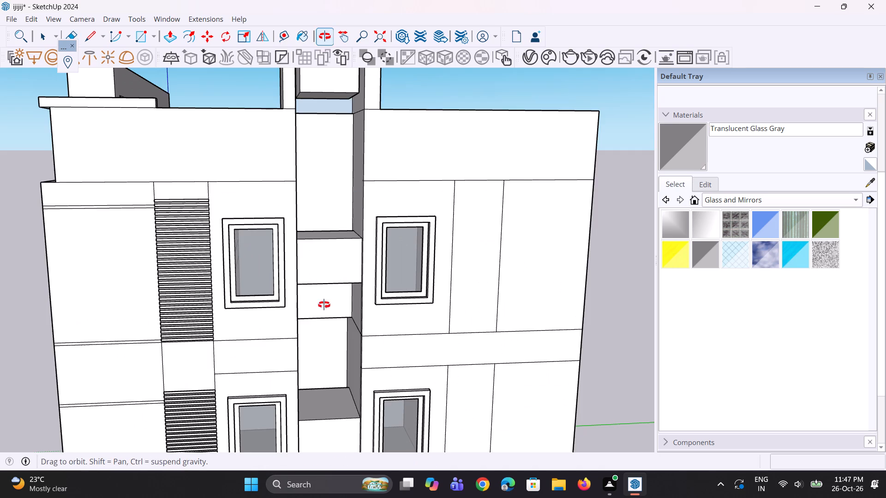
{"action": "middle_click_drag", "start_coordinate": [324, 305], "coordinate": [310, 259]}
{"action": "scroll", "coordinate": [308, 273], "scroll_direction": "up", "scroll_amount": 10}
{"action": "middle_click_drag", "start_coordinate": [333, 275], "coordinate": [289, 254]}
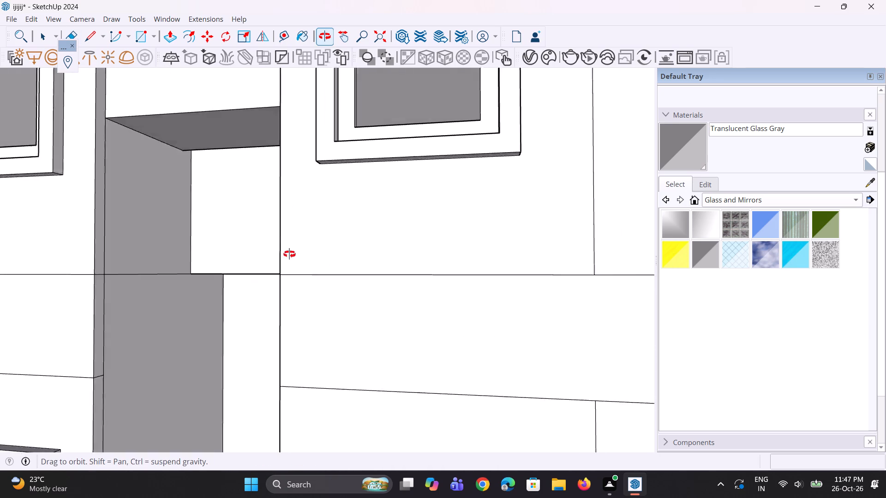
{"action": "middle_click_drag", "start_coordinate": [289, 254], "coordinate": [358, 203]}
{"action": "scroll", "coordinate": [337, 219], "scroll_direction": "up", "scroll_amount": 4}
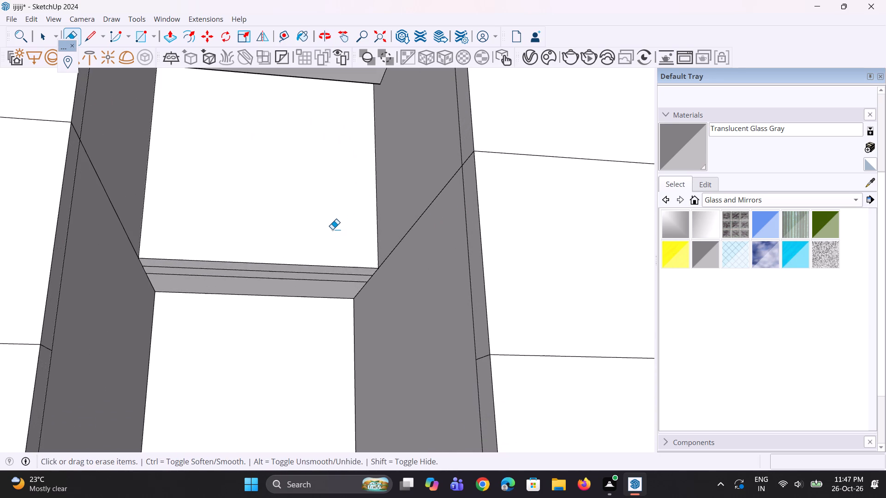
{"action": "key", "text": "p"}
{"action": "left_click", "coordinate": [314, 231]}
{"action": "key", "text": "Escape"}
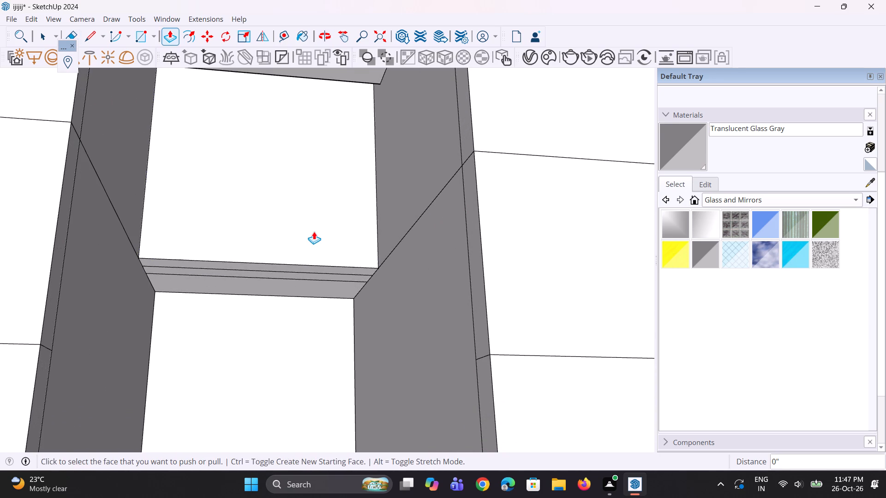
{"action": "key", "text": "e"}
{"action": "left_click_drag", "start_coordinate": [300, 274], "coordinate": [304, 282]}
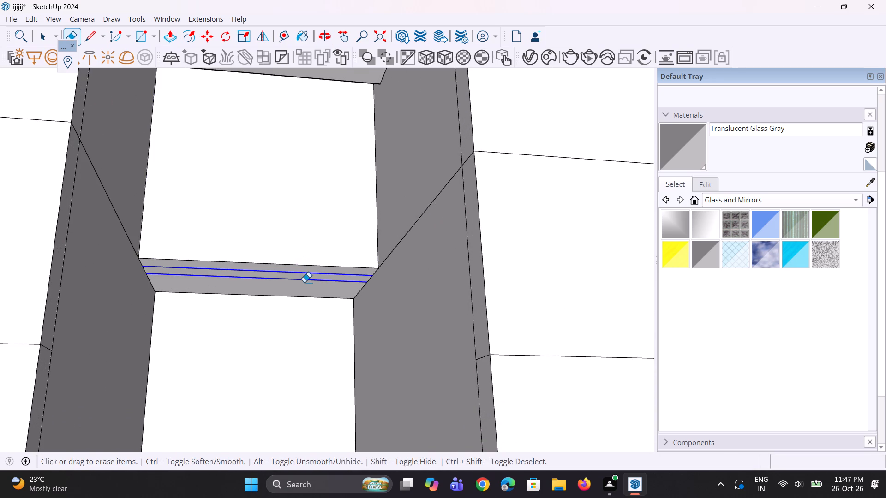
{"action": "left_click_drag", "start_coordinate": [304, 282], "coordinate": [304, 283]}
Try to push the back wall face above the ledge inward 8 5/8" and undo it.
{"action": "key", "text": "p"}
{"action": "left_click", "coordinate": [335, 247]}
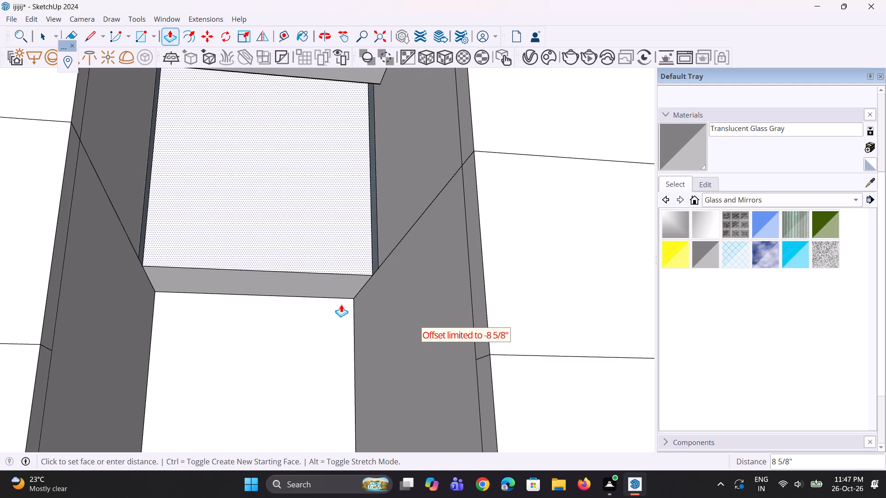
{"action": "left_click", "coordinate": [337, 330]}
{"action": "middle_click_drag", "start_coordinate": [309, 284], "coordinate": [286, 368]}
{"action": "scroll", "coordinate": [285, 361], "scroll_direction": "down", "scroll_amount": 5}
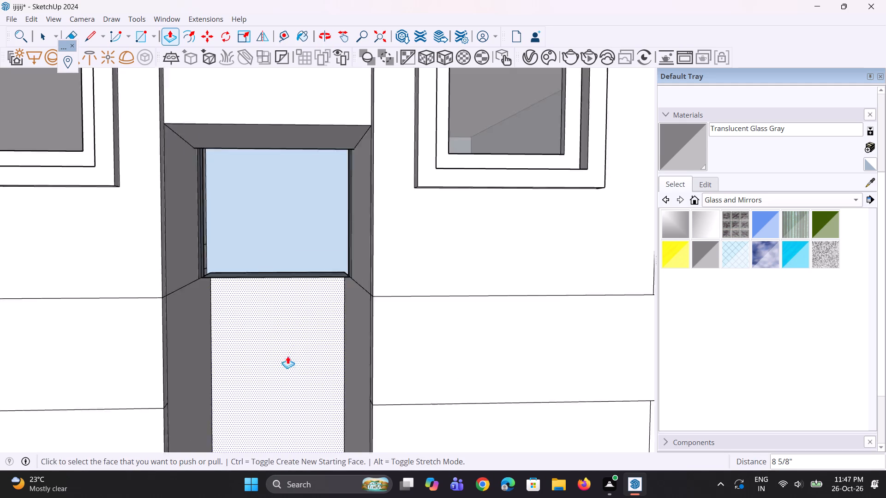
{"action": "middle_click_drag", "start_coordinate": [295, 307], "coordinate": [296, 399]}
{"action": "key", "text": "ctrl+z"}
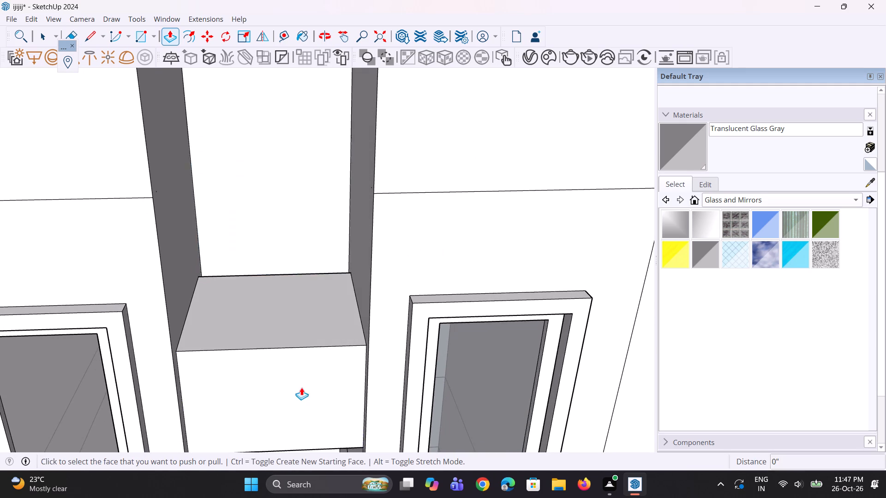
Try to push/pull the back wall face below the top block about 3' 6 3/8", referencing the ledge's edge.
{"action": "middle_click_drag", "start_coordinate": [300, 379], "coordinate": [334, 181]}
{"action": "scroll", "coordinate": [279, 142], "scroll_direction": "up", "scroll_amount": 1}
{"action": "scroll", "coordinate": [279, 142], "scroll_direction": "down", "scroll_amount": 8}
{"action": "middle_click_drag", "start_coordinate": [265, 350], "coordinate": [278, 304]}
{"action": "scroll", "coordinate": [265, 350], "scroll_direction": "up", "scroll_amount": 1}
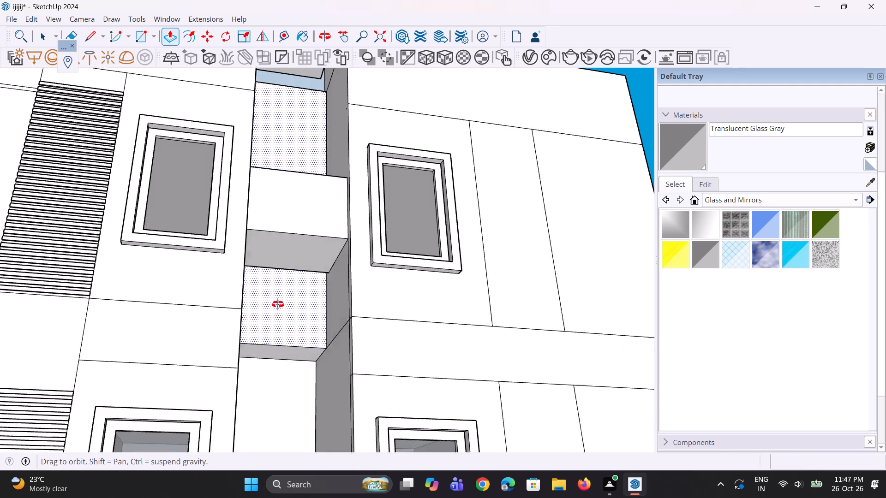
{"action": "middle_click_drag", "start_coordinate": [278, 304], "coordinate": [279, 301]}
{"action": "left_click", "coordinate": [306, 283]}
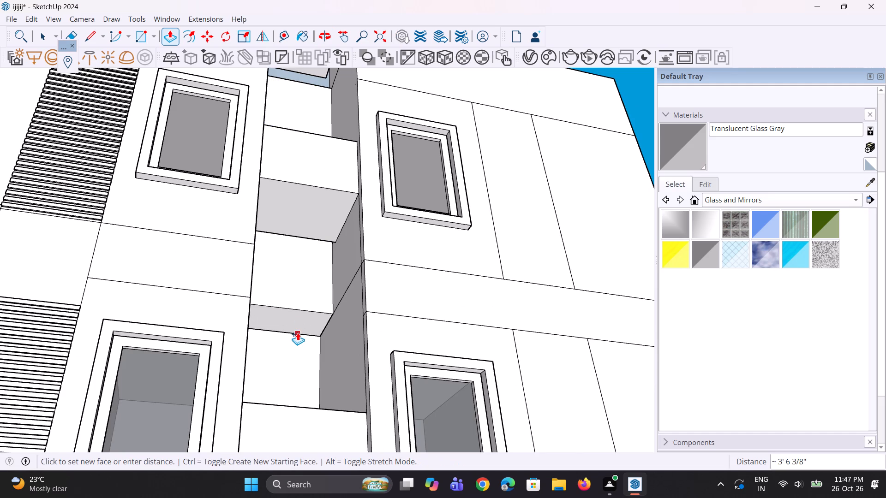
{"action": "left_click", "coordinate": [298, 332]}
{"action": "middle_click_drag", "start_coordinate": [325, 297], "coordinate": [308, 333]}
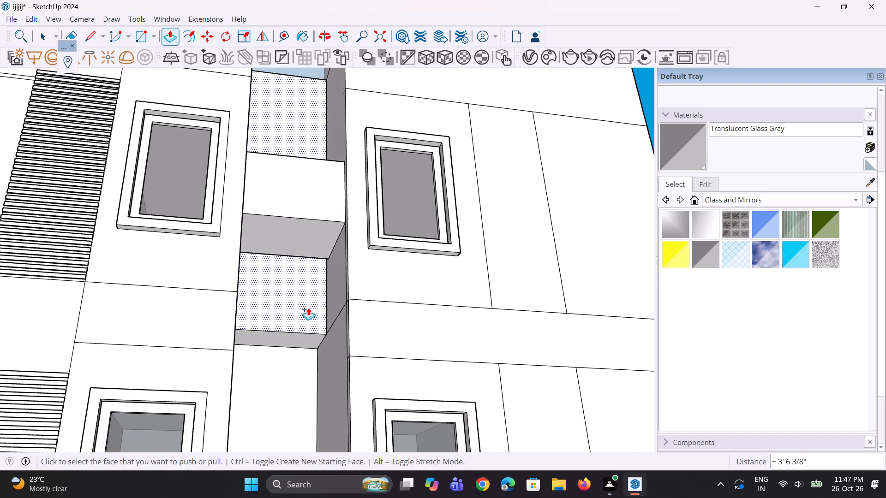
{"action": "left_click", "coordinate": [308, 307]}
{"action": "key", "text": "Escape"}
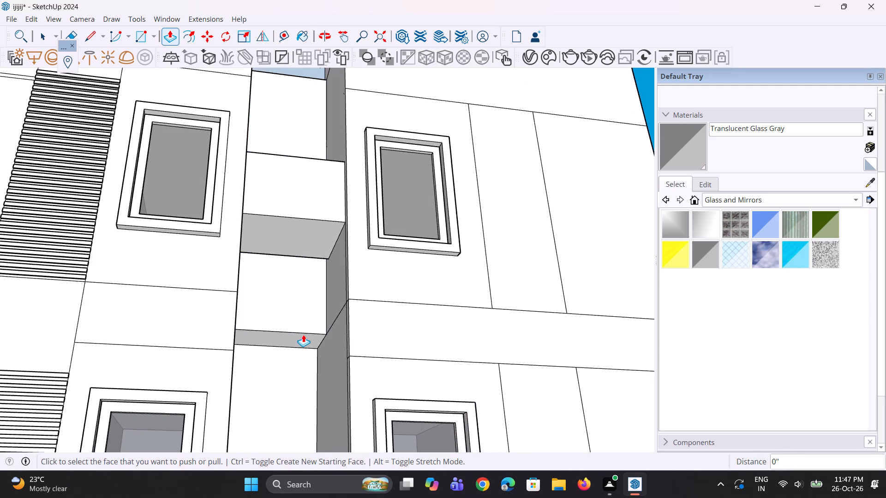
Erase the floor line crossing the recess's right side face beside the ledge between the two uppermost blocks.
{"action": "scroll", "coordinate": [314, 328], "scroll_direction": "down", "scroll_amount": 6}
{"action": "middle_click_drag", "start_coordinate": [337, 322], "coordinate": [331, 361]}
{"action": "scroll", "coordinate": [330, 356], "scroll_direction": "up", "scroll_amount": 10}
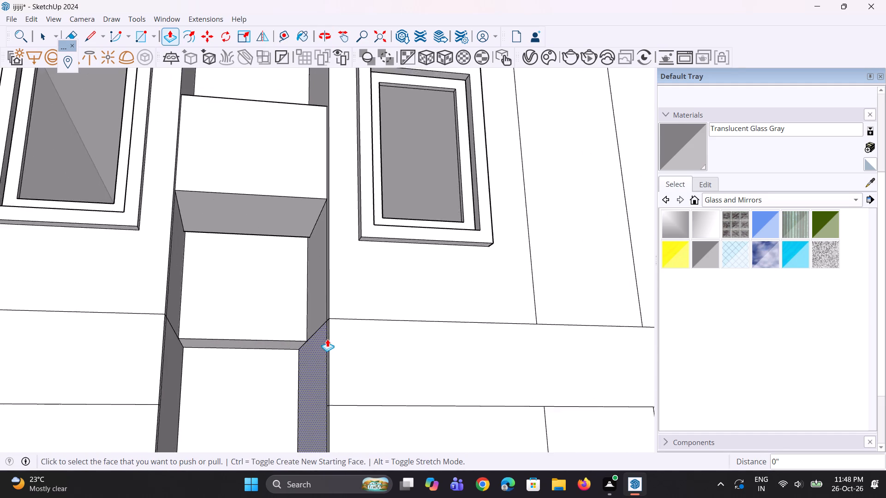
{"action": "key", "text": "e"}
{"action": "scroll", "coordinate": [327, 338], "scroll_direction": "up", "scroll_amount": 6}
{"action": "left_click_drag", "start_coordinate": [308, 314], "coordinate": [308, 334]}
{"action": "scroll", "coordinate": [296, 356], "scroll_direction": "up", "scroll_amount": 2}
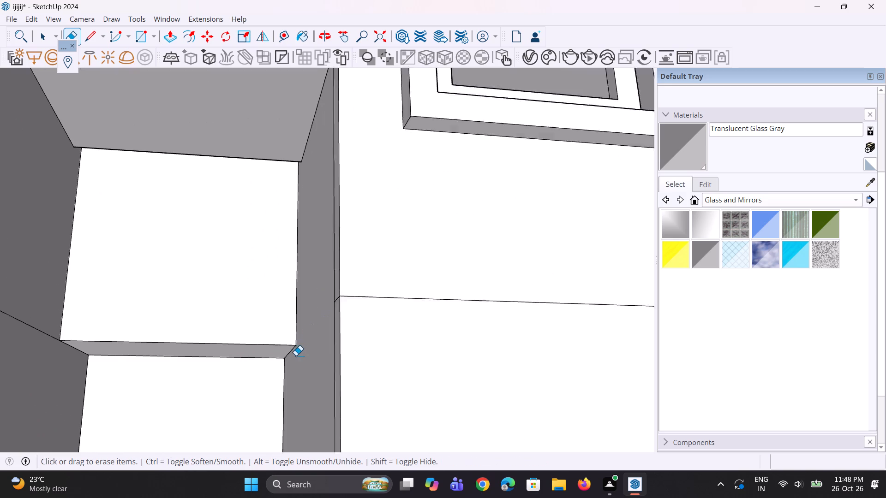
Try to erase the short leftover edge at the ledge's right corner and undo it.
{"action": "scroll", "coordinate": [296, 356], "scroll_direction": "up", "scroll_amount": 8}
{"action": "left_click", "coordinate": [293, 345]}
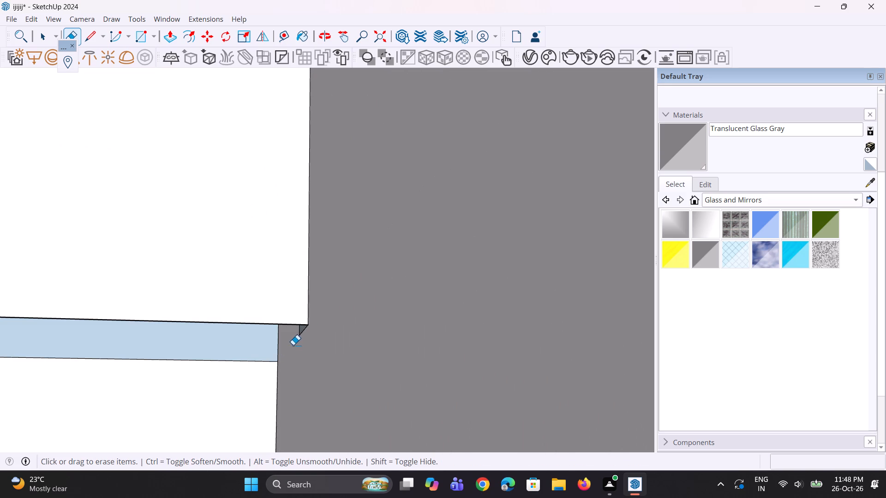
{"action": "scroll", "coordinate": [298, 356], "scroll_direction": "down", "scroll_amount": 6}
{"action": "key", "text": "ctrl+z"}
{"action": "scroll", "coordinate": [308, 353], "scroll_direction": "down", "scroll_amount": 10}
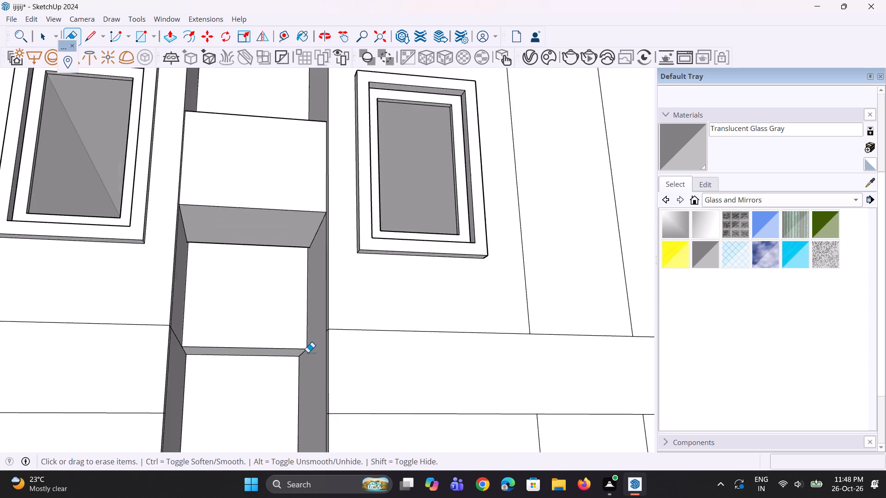
Examine the building from its front and side, checking the side wall's recessed strip, windows and slatted panels.
{"action": "scroll", "coordinate": [308, 352], "scroll_direction": "down", "scroll_amount": 3}
{"action": "middle_click_drag", "start_coordinate": [304, 361], "coordinate": [283, 425]}
{"action": "scroll", "coordinate": [274, 299], "scroll_direction": "down", "scroll_amount": 12}
{"action": "middle_click_drag", "start_coordinate": [262, 337], "coordinate": [396, 300]}
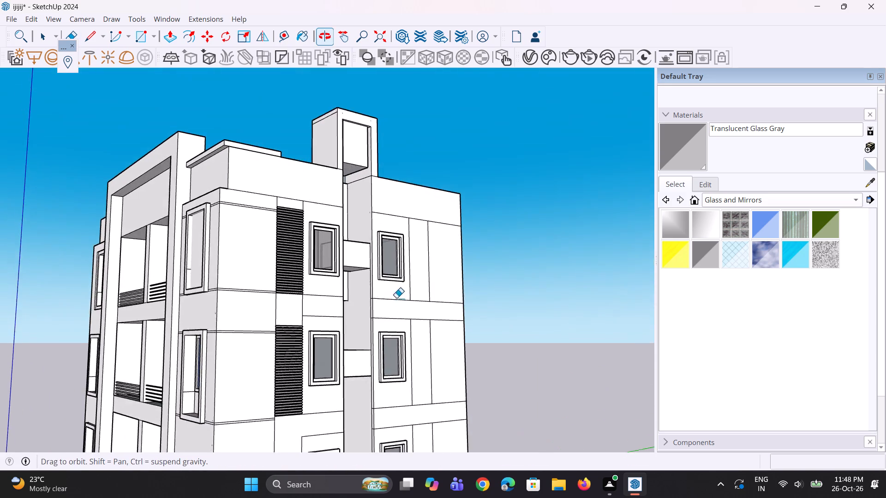
{"action": "scroll", "coordinate": [370, 272], "scroll_direction": "up", "scroll_amount": 1}
{"action": "scroll", "coordinate": [336, 240], "scroll_direction": "down", "scroll_amount": 6}
{"action": "middle_click_drag", "start_coordinate": [346, 256], "coordinate": [393, 307]}
{"action": "scroll", "coordinate": [327, 245], "scroll_direction": "down", "scroll_amount": 1}
{"action": "middle_click_drag", "start_coordinate": [321, 273], "coordinate": [634, 276]}
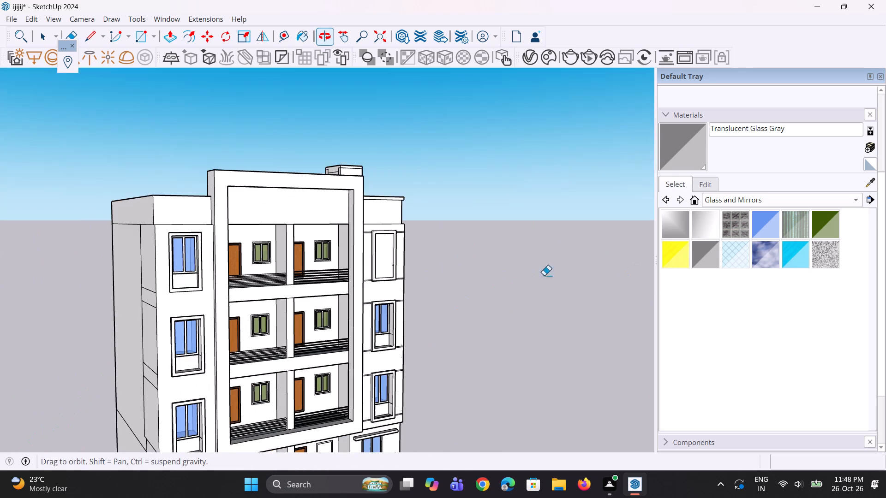
{"action": "middle_click_drag", "start_coordinate": [260, 253], "coordinate": [222, 275]}
{"action": "scroll", "coordinate": [222, 275], "scroll_direction": "up", "scroll_amount": 1}
{"action": "scroll", "coordinate": [190, 262], "scroll_direction": "down", "scroll_amount": 5}
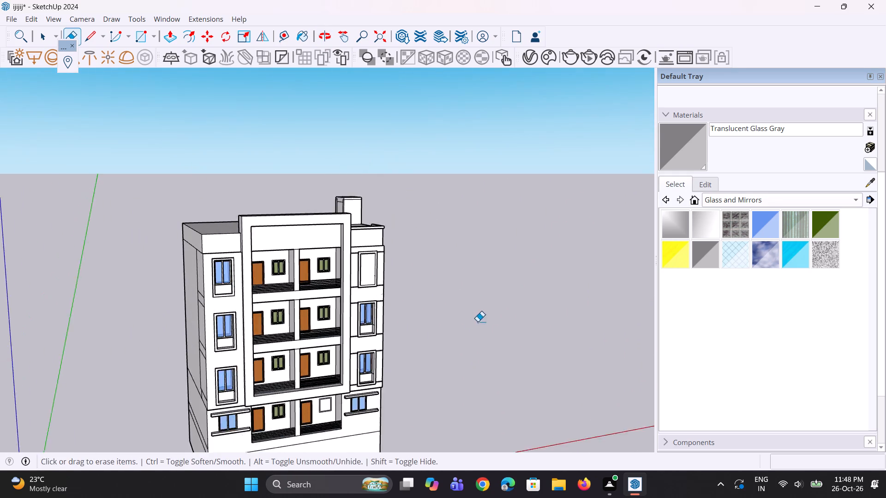
{"action": "middle_click_drag", "start_coordinate": [477, 321], "coordinate": [186, 302]}
{"action": "scroll", "coordinate": [388, 291], "scroll_direction": "up", "scroll_amount": 12}
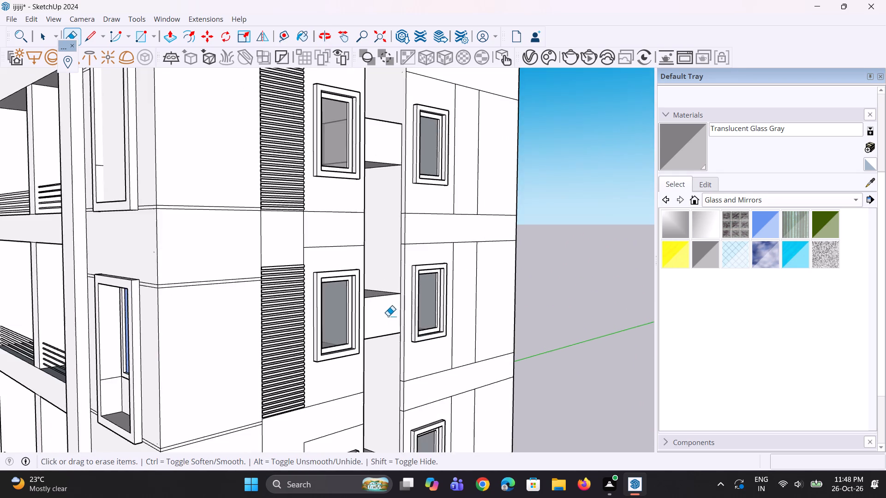
{"action": "middle_click_drag", "start_coordinate": [388, 316], "coordinate": [349, 309]}
{"action": "scroll", "coordinate": [367, 302], "scroll_direction": "down", "scroll_amount": 6}
{"action": "scroll", "coordinate": [480, 324], "scroll_direction": "up", "scroll_amount": 1}
{"action": "middle_click_drag", "start_coordinate": [480, 324], "coordinate": [431, 327]}
{"action": "scroll", "coordinate": [383, 323], "scroll_direction": "down", "scroll_amount": 6}
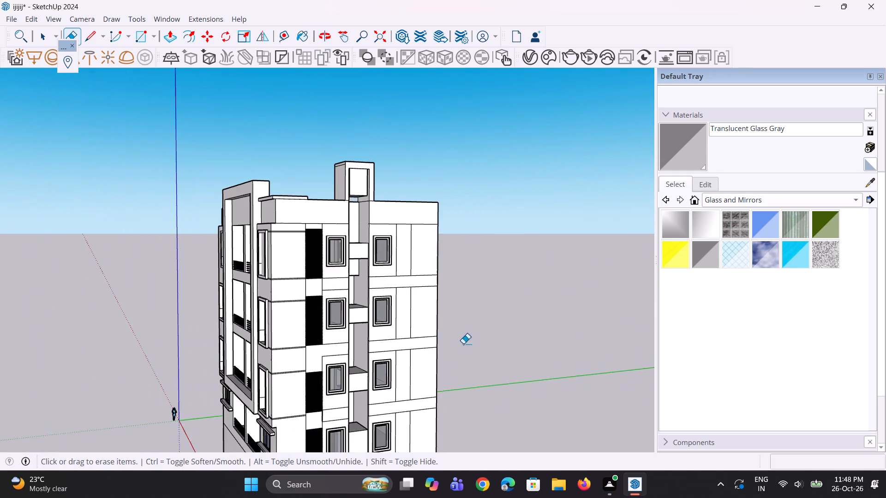
{"action": "middle_click_drag", "start_coordinate": [479, 350], "coordinate": [409, 344]}
{"action": "scroll", "coordinate": [362, 318], "scroll_direction": "up", "scroll_amount": 8}
{"action": "scroll", "coordinate": [241, 315], "scroll_direction": "down", "scroll_amount": 5}
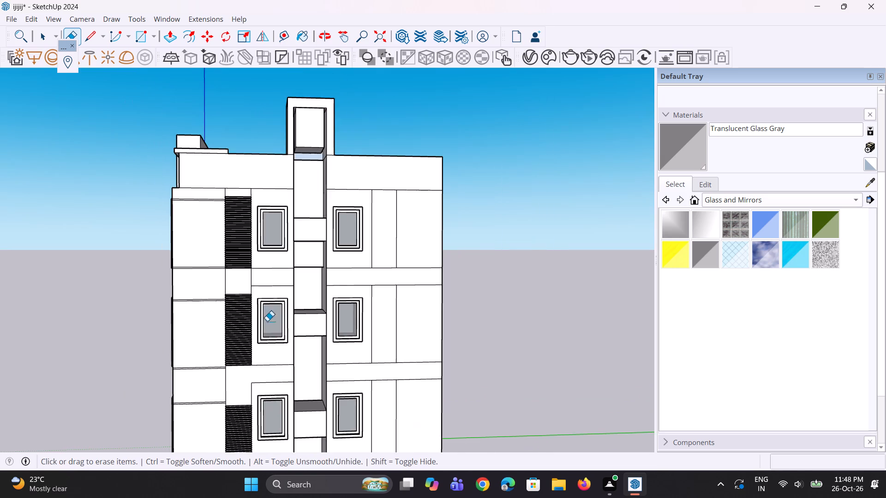
Copy the top-floor slatted panel across the recess about 27' 9" into the empty strip beside the other window.
{"action": "key", "text": "space"}
{"action": "key", "text": "space"}
{"action": "scroll", "coordinate": [242, 219], "scroll_direction": "up", "scroll_amount": 11}
{"action": "key", "text": "space"}
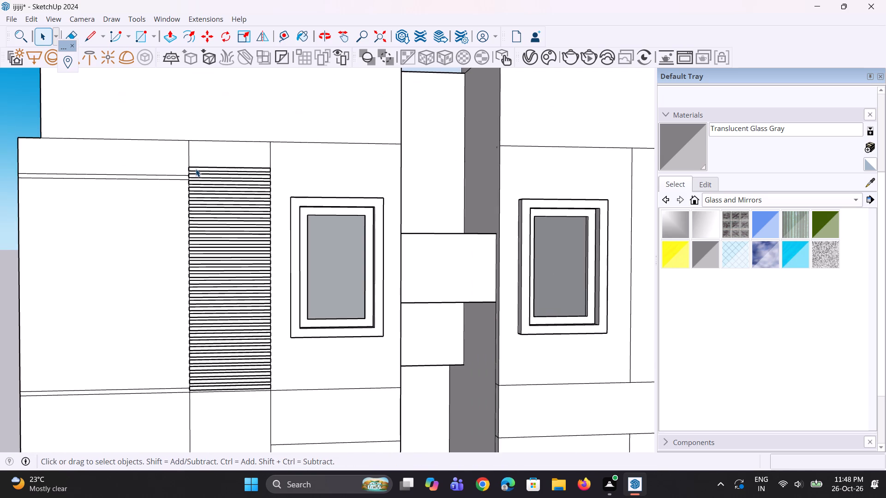
{"action": "left_click", "coordinate": [198, 170]}
{"action": "scroll", "coordinate": [200, 171], "scroll_direction": "up", "scroll_amount": 2}
{"action": "scroll", "coordinate": [206, 223], "scroll_direction": "down", "scroll_amount": 4}
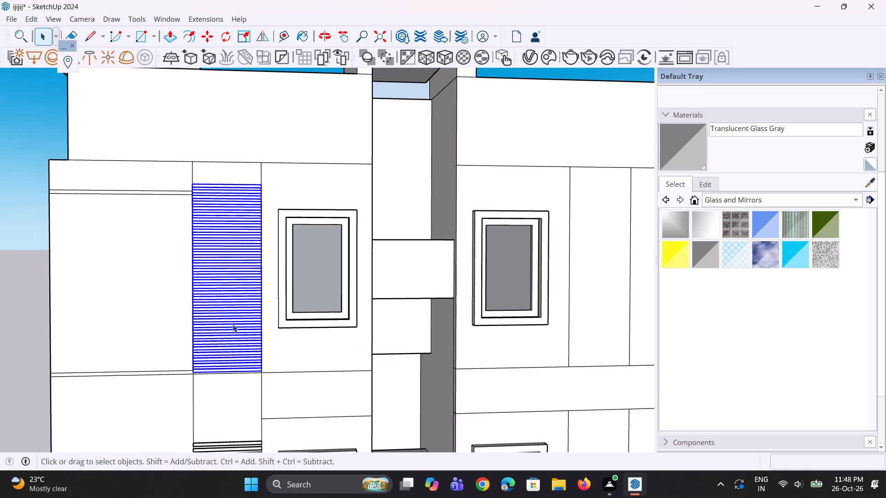
{"action": "key", "text": "m"}
{"action": "scroll", "coordinate": [262, 355], "scroll_direction": "up", "scroll_amount": 1, "text": "ctrl"}
{"action": "left_click_drag", "start_coordinate": [267, 373], "coordinate": [285, 377]}
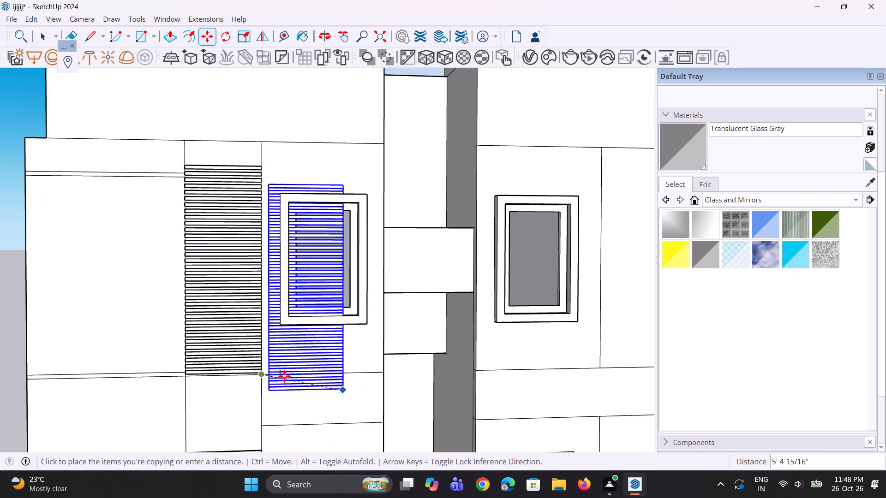
{"action": "scroll", "coordinate": [207, 354], "scroll_direction": "down", "scroll_amount": 5}
{"action": "scroll", "coordinate": [526, 373], "scroll_direction": "up", "scroll_amount": 2}
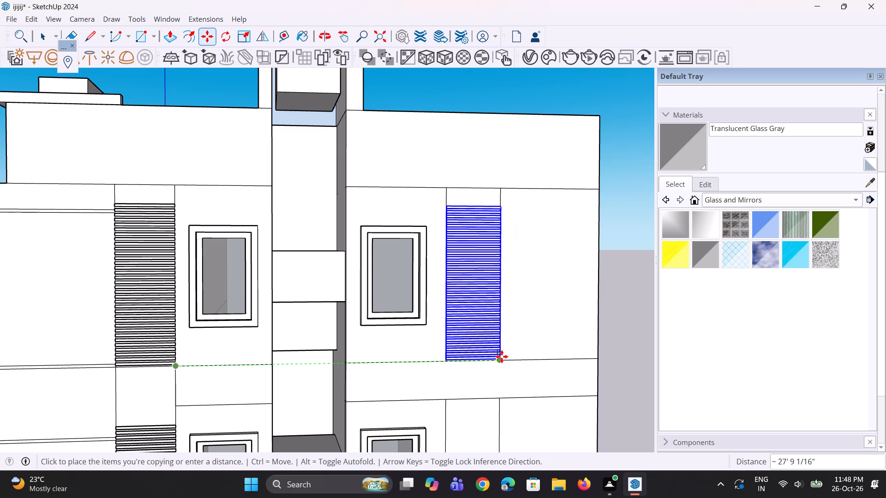
{"action": "left_click", "coordinate": [501, 357]}
Copy the new slatted panel one floor down, aligning its lower corner with the bottom of that floor's strip.
{"action": "scroll", "coordinate": [466, 269], "scroll_direction": "down", "scroll_amount": 5}
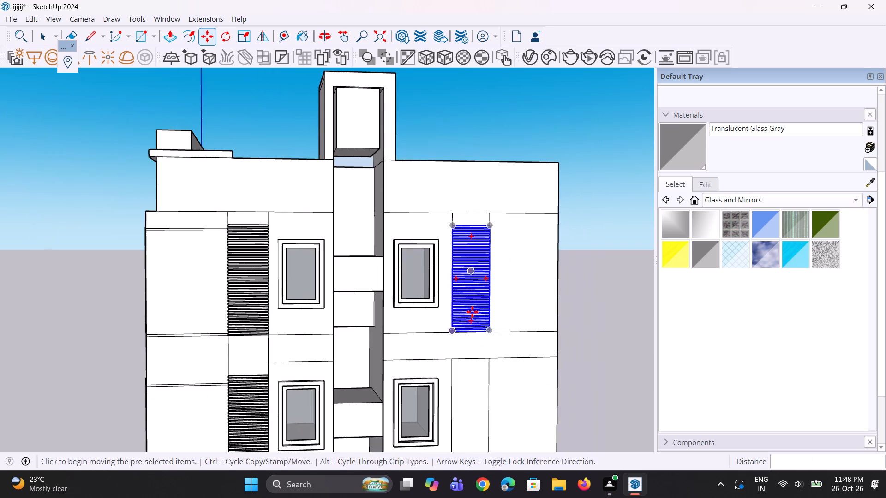
{"action": "scroll", "coordinate": [490, 397], "scroll_direction": "up", "scroll_amount": 7}
{"action": "key", "text": "m"}
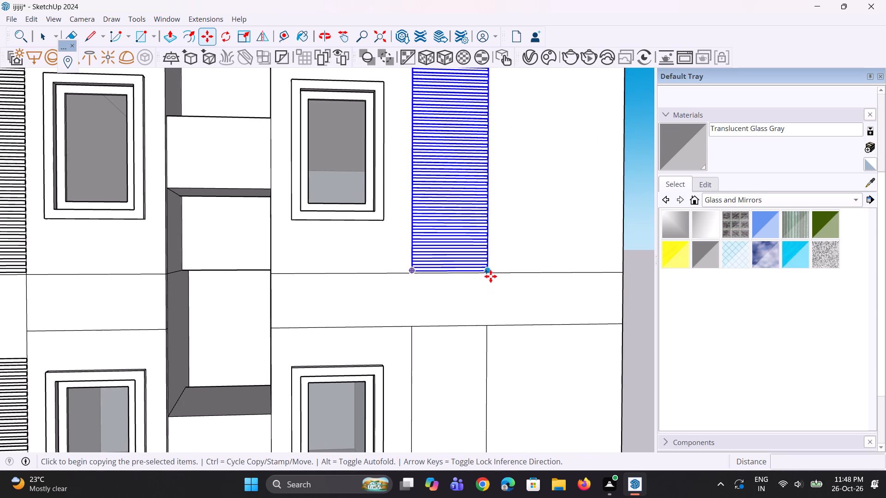
{"action": "left_click", "coordinate": [488, 270]}
{"action": "scroll", "coordinate": [481, 285], "scroll_direction": "down", "scroll_amount": 10}
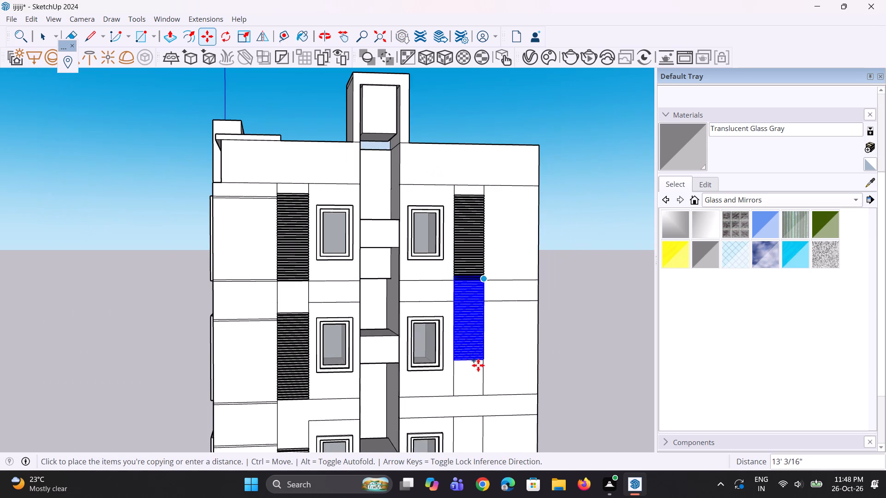
{"action": "left_click", "coordinate": [478, 394]}
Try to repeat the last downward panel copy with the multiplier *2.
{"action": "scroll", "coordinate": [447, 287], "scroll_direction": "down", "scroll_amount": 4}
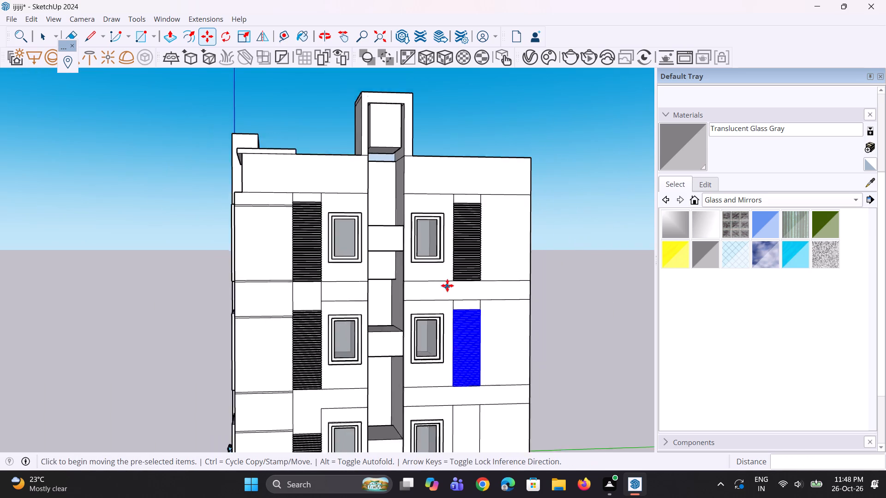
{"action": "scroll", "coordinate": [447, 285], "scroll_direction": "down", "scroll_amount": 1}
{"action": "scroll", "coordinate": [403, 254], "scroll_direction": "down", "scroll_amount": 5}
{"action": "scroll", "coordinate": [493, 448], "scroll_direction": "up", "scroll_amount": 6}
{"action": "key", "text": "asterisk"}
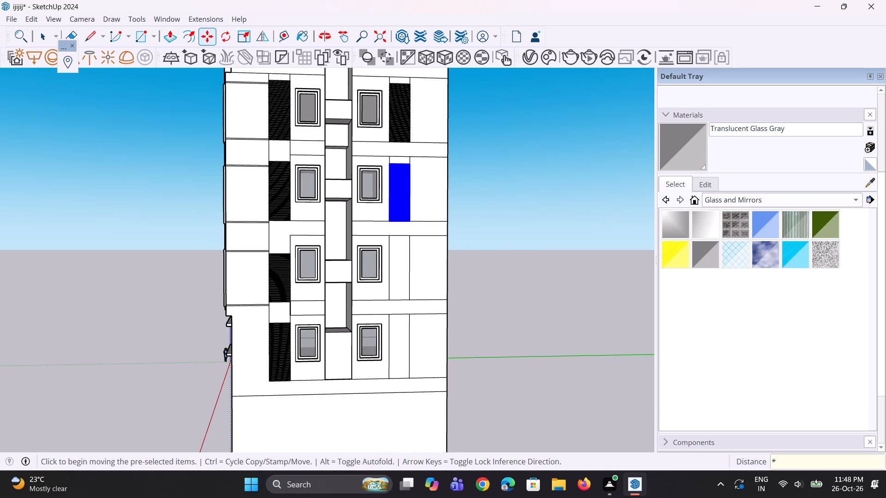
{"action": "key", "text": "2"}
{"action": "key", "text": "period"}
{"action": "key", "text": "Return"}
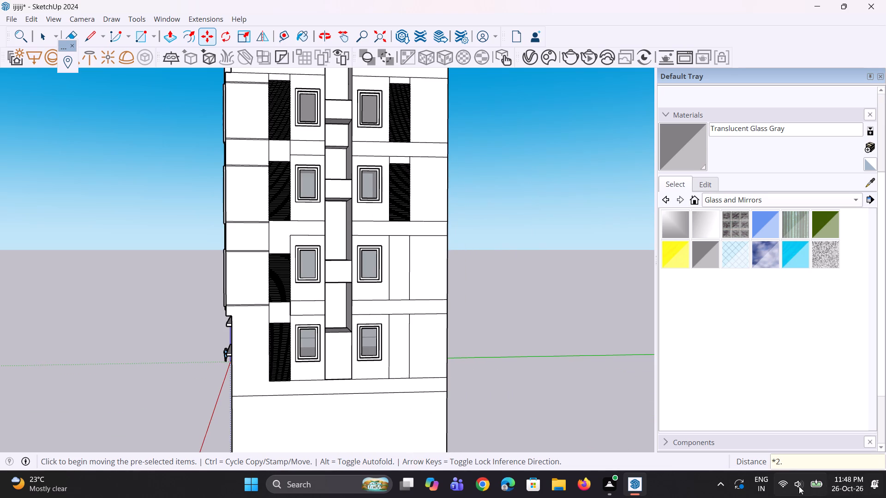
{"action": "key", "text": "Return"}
Copy the second-floor-from-top slatted panel beside the far window one floor down, ending at the foot of that strip.
{"action": "scroll", "coordinate": [421, 350], "scroll_direction": "down", "scroll_amount": 3}
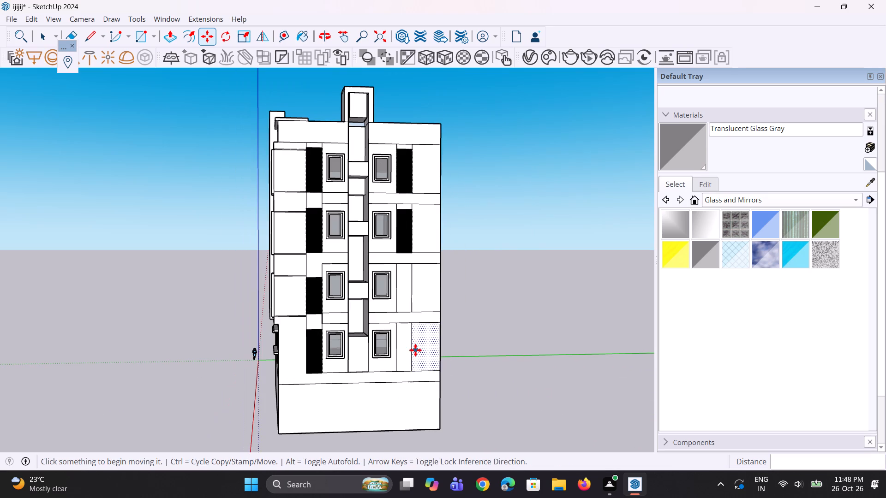
{"action": "key", "text": "space"}
{"action": "key", "text": "space"}
{"action": "scroll", "coordinate": [424, 258], "scroll_direction": "up", "scroll_amount": 5}
{"action": "key", "text": "space"}
{"action": "left_click", "coordinate": [398, 237]}
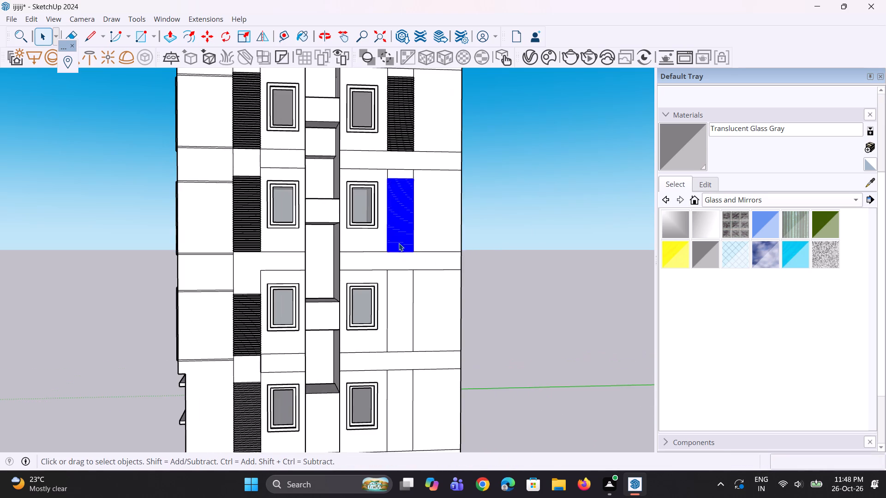
{"action": "scroll", "coordinate": [397, 252], "scroll_direction": "up", "scroll_amount": 4}
{"action": "key", "text": "m"}
{"action": "scroll", "coordinate": [425, 249], "scroll_direction": "up", "scroll_amount": 3}
{"action": "left_click", "coordinate": [417, 250]}
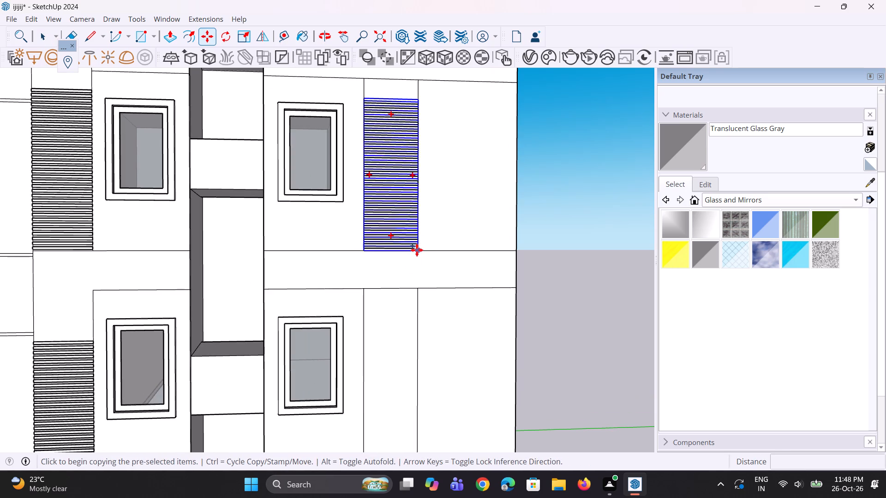
{"action": "scroll", "coordinate": [418, 301], "scroll_direction": "down", "scroll_amount": 5}
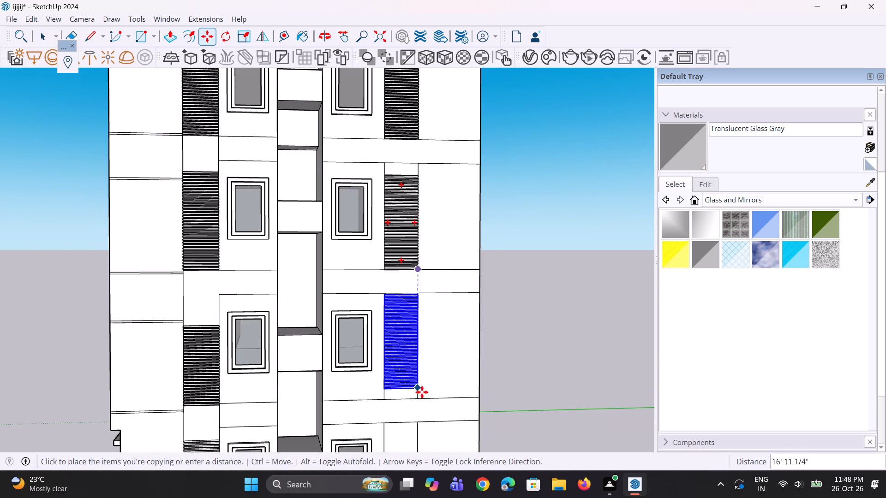
{"action": "left_click", "coordinate": [421, 396]}
Copy the new slatted panel about 17' 7 7/8" down into the lowest floor's strip.
{"action": "scroll", "coordinate": [365, 207], "scroll_direction": "down", "scroll_amount": 9}
{"action": "scroll", "coordinate": [366, 329], "scroll_direction": "up", "scroll_amount": 2}
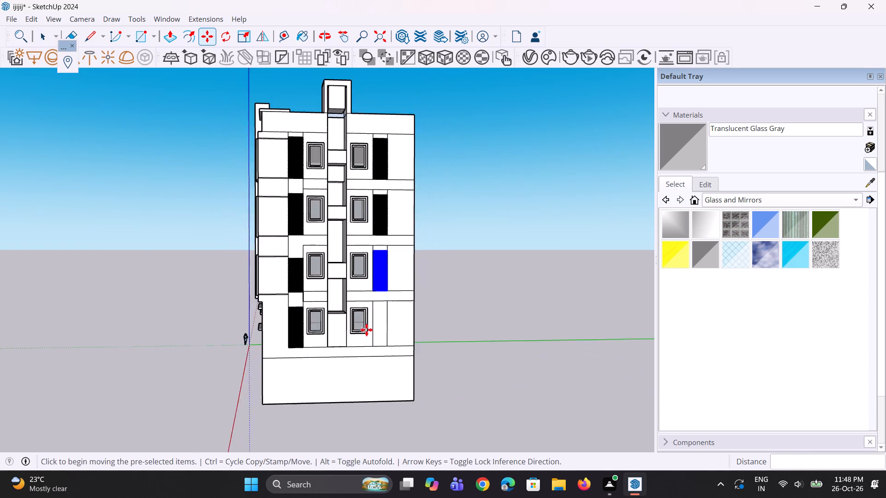
{"action": "scroll", "coordinate": [366, 330], "scroll_direction": "up", "scroll_amount": 6}
{"action": "key", "text": "m"}
{"action": "scroll", "coordinate": [388, 327], "scroll_direction": "up", "scroll_amount": 7}
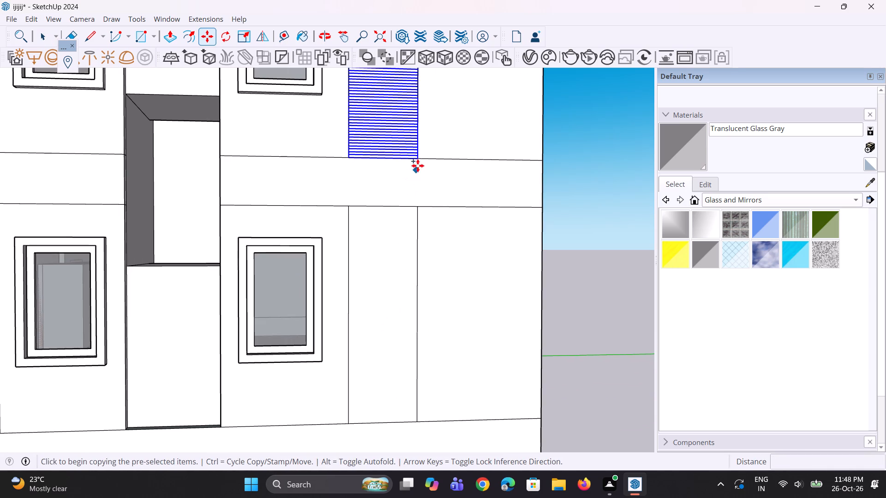
{"action": "left_click", "coordinate": [419, 161]}
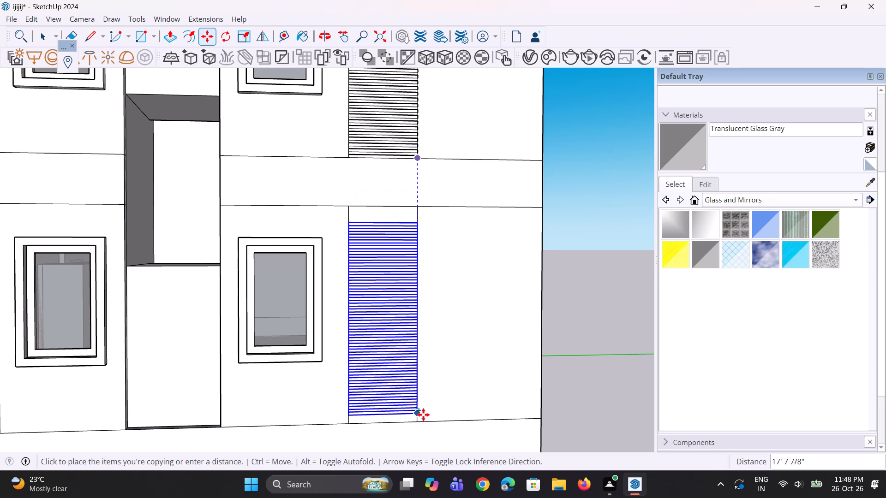
{"action": "left_click", "coordinate": [423, 414]}
{"action": "middle_click_drag", "start_coordinate": [285, 406], "coordinate": [242, 409]}
{"action": "key", "text": "space"}
{"action": "key", "text": "space"}
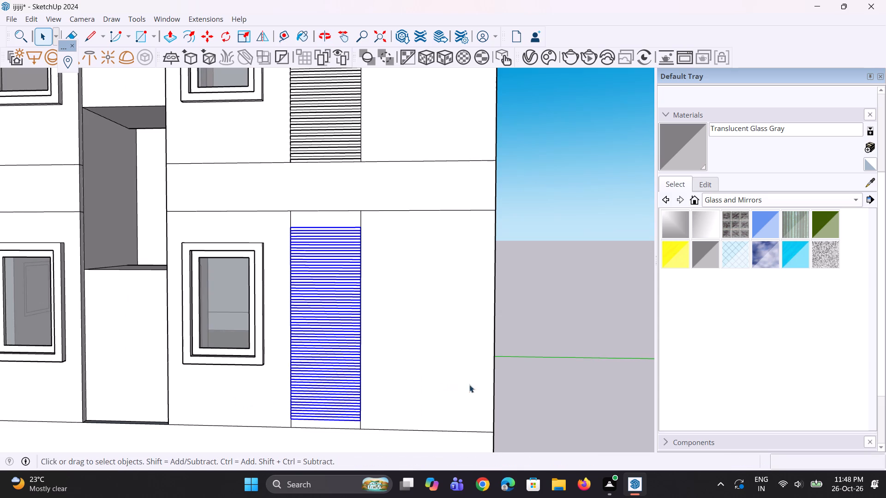
{"action": "left_click", "coordinate": [514, 413]}
Move the lowest copied slatted panel about 1 1/16" outward along the red axis so its slats project from the wall.
{"action": "middle_click_drag", "start_coordinate": [421, 412], "coordinate": [329, 454]}
{"action": "scroll", "coordinate": [329, 462], "scroll_direction": "down", "scroll_amount": 5}
{"action": "scroll", "coordinate": [237, 298], "scroll_direction": "up", "scroll_amount": 1}
{"action": "middle_click_drag", "start_coordinate": [236, 297], "coordinate": [203, 282]}
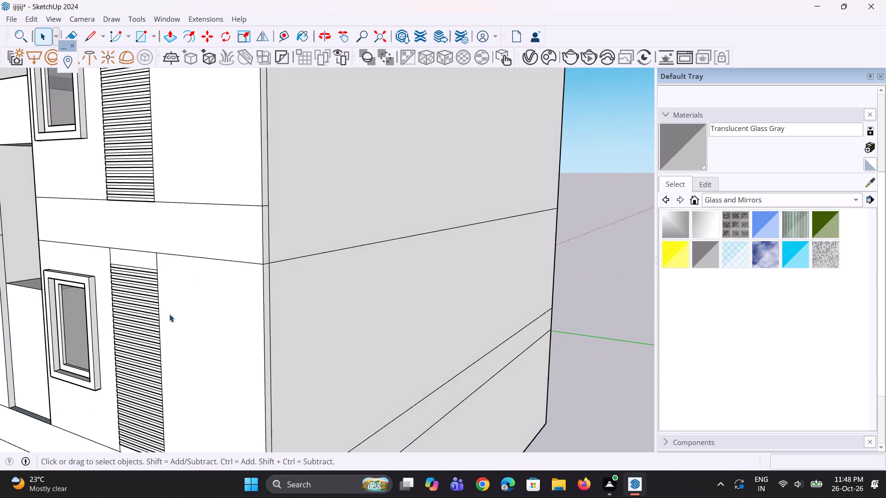
{"action": "scroll", "coordinate": [169, 314], "scroll_direction": "up", "scroll_amount": 14}
{"action": "middle_click_drag", "start_coordinate": [149, 241], "coordinate": [125, 261]}
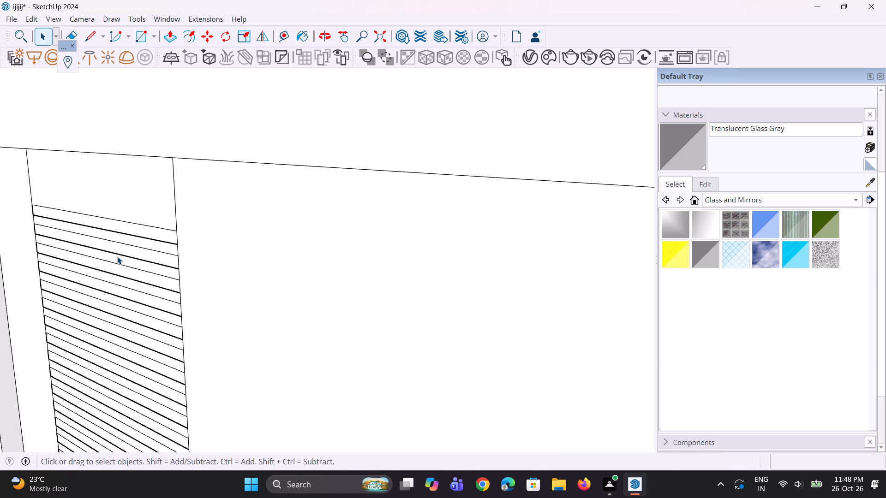
{"action": "left_click", "coordinate": [117, 256]}
{"action": "left_click", "coordinate": [171, 237]}
{"action": "scroll", "coordinate": [171, 238], "scroll_direction": "up", "scroll_amount": 5}
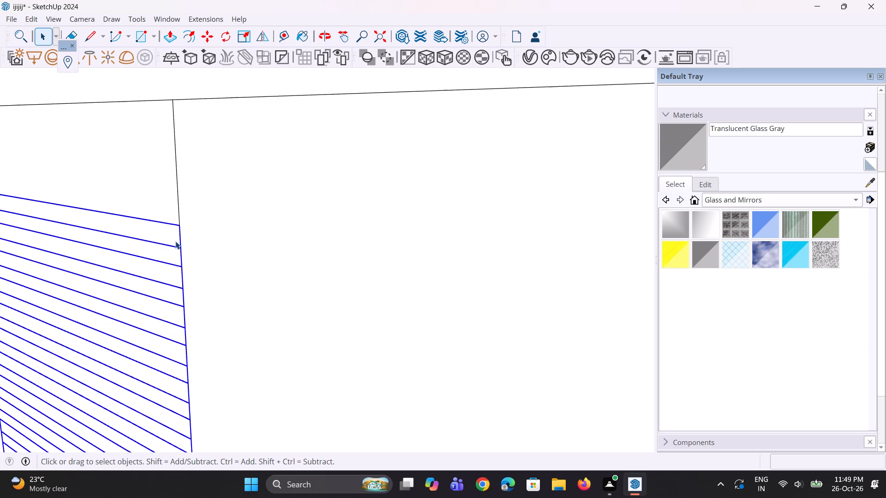
{"action": "key", "text": "m"}
{"action": "scroll", "coordinate": [179, 236], "scroll_direction": "up", "scroll_amount": 5}
{"action": "left_click", "coordinate": [180, 223]}
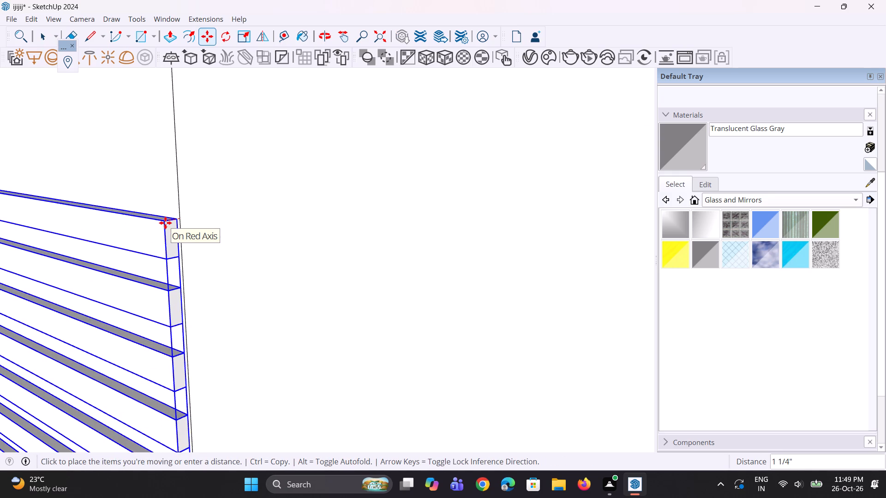
{"action": "left_click", "coordinate": [168, 223]}
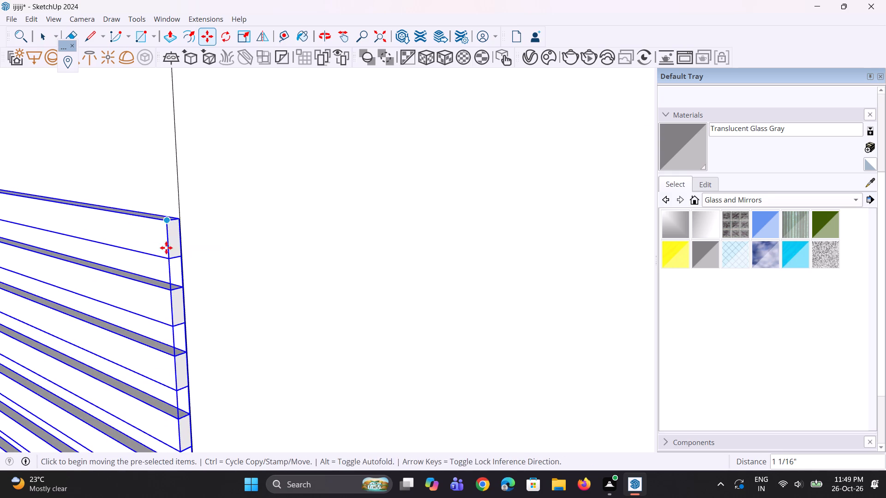
{"action": "scroll", "coordinate": [167, 263], "scroll_direction": "down", "scroll_amount": 13}
{"action": "scroll", "coordinate": [170, 271], "scroll_direction": "up", "scroll_amount": 1}
{"action": "middle_click_drag", "start_coordinate": [170, 271], "coordinate": [235, 270]}
{"action": "scroll", "coordinate": [188, 279], "scroll_direction": "down", "scroll_amount": 12}
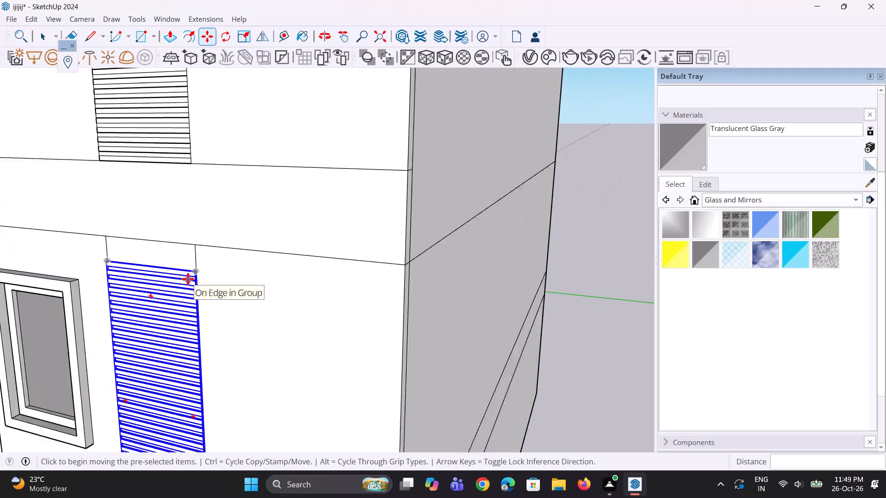
{"action": "scroll", "coordinate": [188, 279], "scroll_direction": "down", "scroll_amount": 2}
{"action": "key", "text": "space"}
{"action": "key", "text": "space"}
{"action": "left_click", "coordinate": [577, 262]}
Move the slatted panel one floor above the lowest outward from the wall by about 1".
{"action": "scroll", "coordinate": [212, 418], "scroll_direction": "down", "scroll_amount": 6}
{"action": "scroll", "coordinate": [203, 249], "scroll_direction": "up", "scroll_amount": 4}
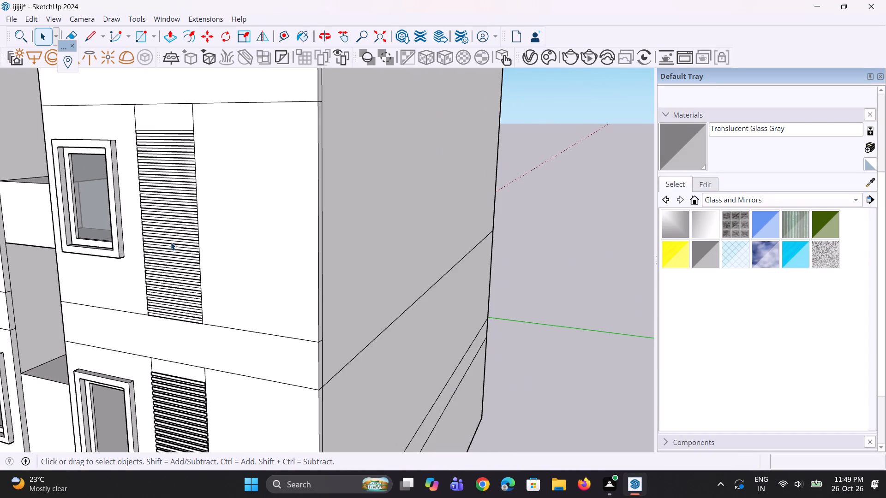
{"action": "scroll", "coordinate": [191, 277], "scroll_direction": "up", "scroll_amount": 13}
{"action": "left_click", "coordinate": [200, 342]}
{"action": "scroll", "coordinate": [216, 344], "scroll_direction": "up", "scroll_amount": 2}
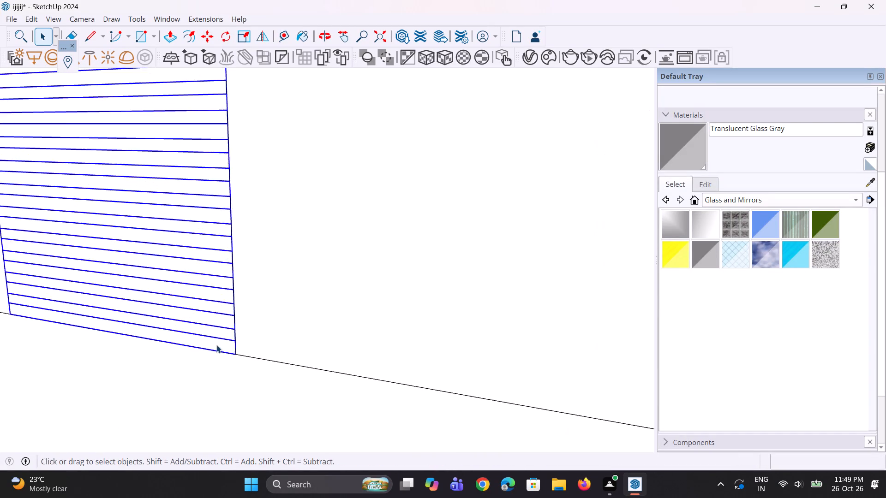
{"action": "scroll", "coordinate": [216, 345], "scroll_direction": "up", "scroll_amount": 6}
{"action": "key", "text": "m"}
{"action": "scroll", "coordinate": [236, 374], "scroll_direction": "up", "scroll_amount": 4}
{"action": "left_click", "coordinate": [248, 331]}
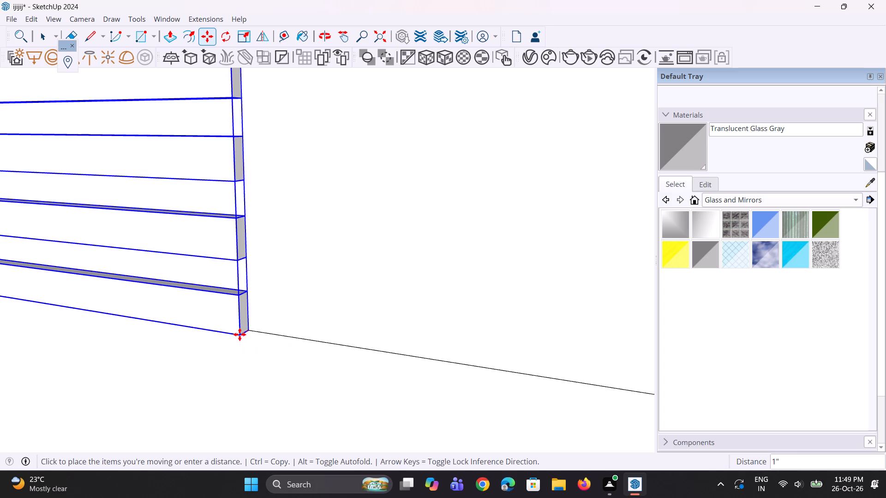
{"action": "left_click", "coordinate": [239, 334]}
{"action": "scroll", "coordinate": [192, 373], "scroll_direction": "down", "scroll_amount": 13}
{"action": "key", "text": "space"}
{"action": "key", "text": "space"}
{"action": "scroll", "coordinate": [151, 377], "scroll_direction": "down", "scroll_amount": 12}
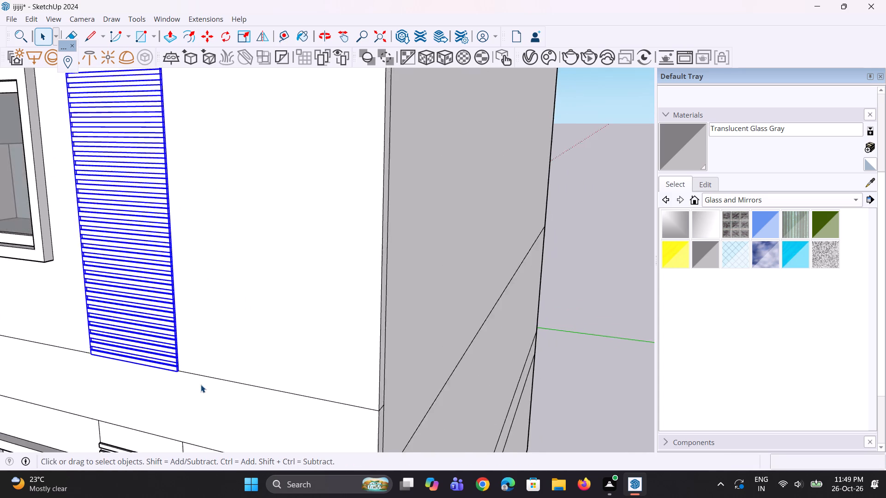
{"action": "left_click", "coordinate": [566, 314]}
Move the slatted panel one floor below the top outward along the red axis by about 1 3/16".
{"action": "scroll", "coordinate": [329, 415], "scroll_direction": "down", "scroll_amount": 13}
{"action": "scroll", "coordinate": [254, 213], "scroll_direction": "up", "scroll_amount": 2}
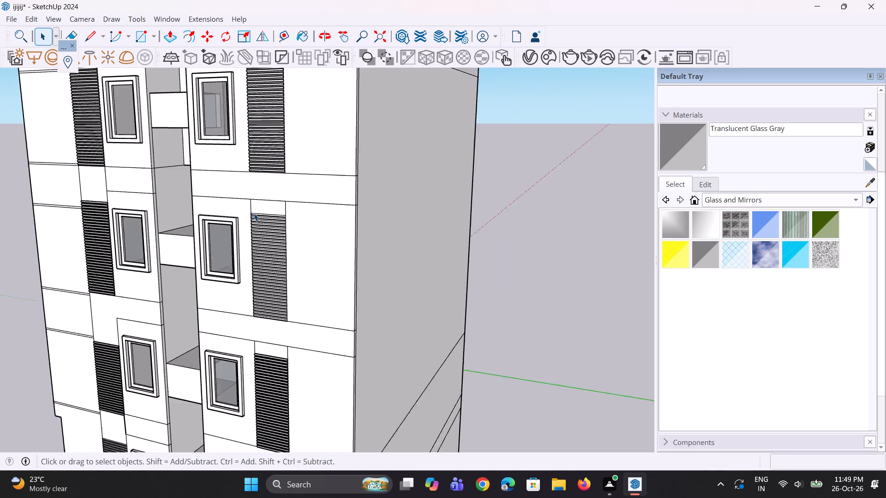
{"action": "scroll", "coordinate": [254, 213], "scroll_direction": "up", "scroll_amount": 12}
{"action": "middle_click_drag", "start_coordinate": [299, 223], "coordinate": [220, 256]}
{"action": "scroll", "coordinate": [224, 213], "scroll_direction": "up", "scroll_amount": 7}
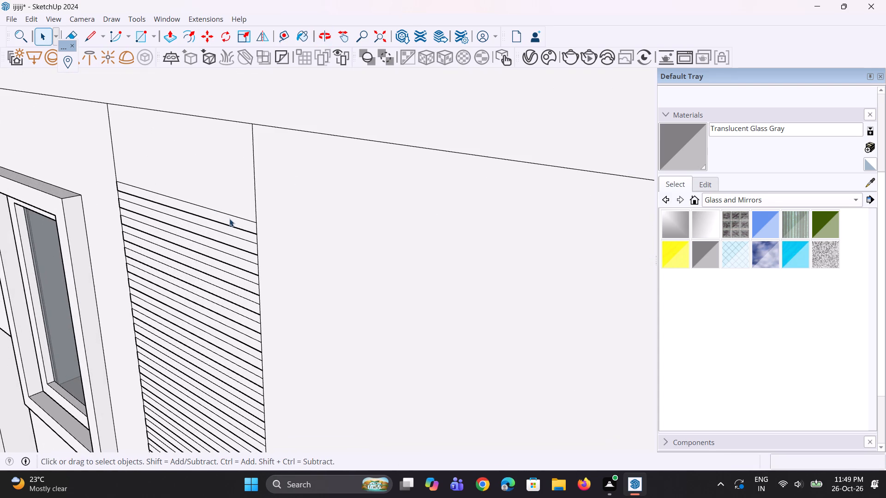
{"action": "left_click", "coordinate": [229, 219]}
{"action": "scroll", "coordinate": [240, 220], "scroll_direction": "up", "scroll_amount": 10}
{"action": "key", "text": "m"}
{"action": "scroll", "coordinate": [250, 224], "scroll_direction": "up", "scroll_amount": 3}
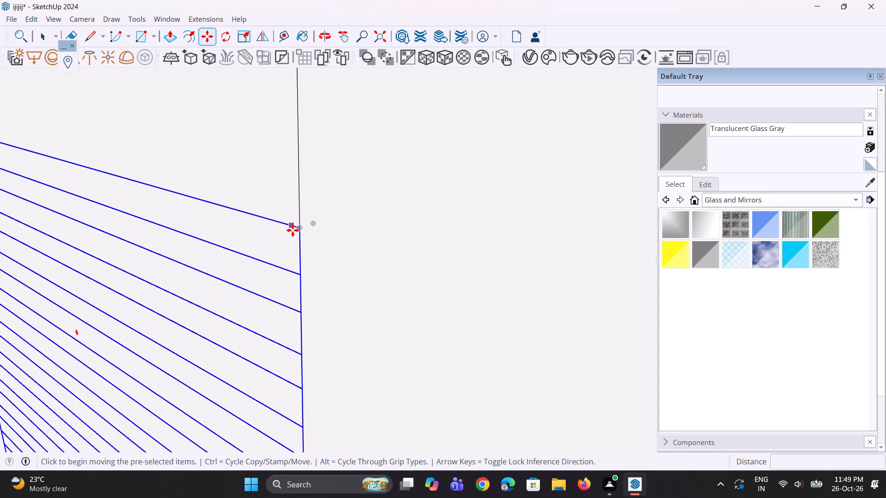
{"action": "left_click", "coordinate": [298, 231]}
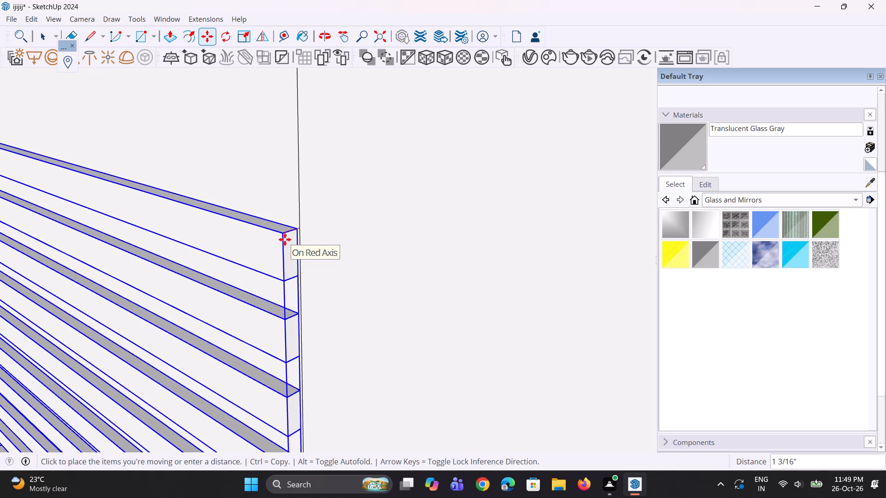
{"action": "left_click", "coordinate": [287, 238]}
{"action": "scroll", "coordinate": [210, 287], "scroll_direction": "down", "scroll_amount": 12}
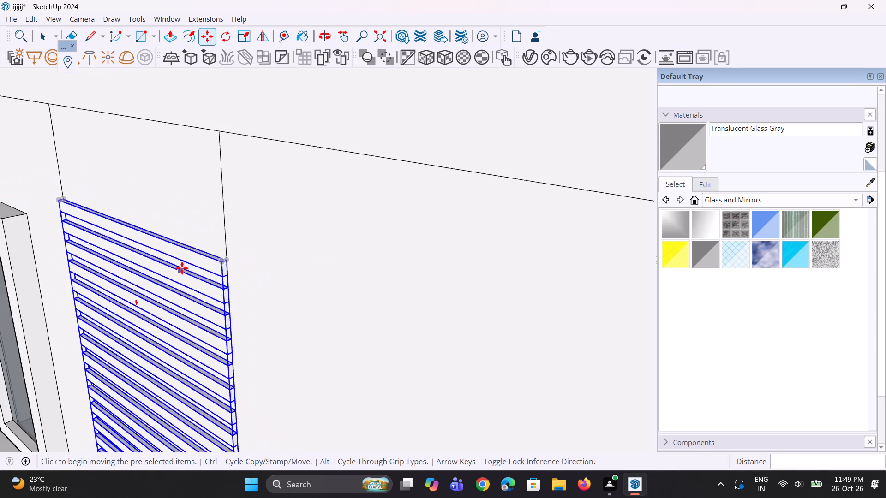
{"action": "key", "text": "space"}
{"action": "key", "text": "space"}
{"action": "scroll", "coordinate": [159, 267], "scroll_direction": "down", "scroll_amount": 13}
{"action": "scroll", "coordinate": [120, 301], "scroll_direction": "down", "scroll_amount": 6}
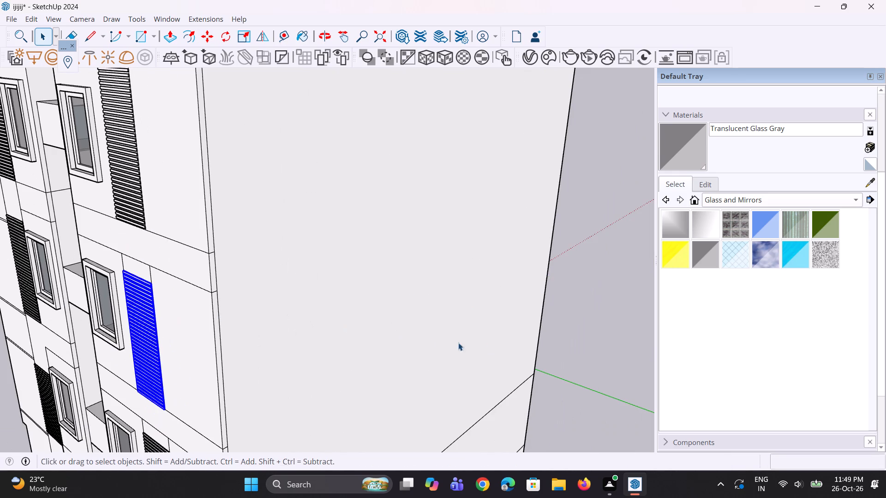
{"action": "left_click", "coordinate": [557, 337]}
Examine the top-floor slatted panel's projection and compare the panels on both sides of the recess.
{"action": "scroll", "coordinate": [200, 390], "scroll_direction": "down", "scroll_amount": 6}
{"action": "scroll", "coordinate": [156, 223], "scroll_direction": "up", "scroll_amount": 12}
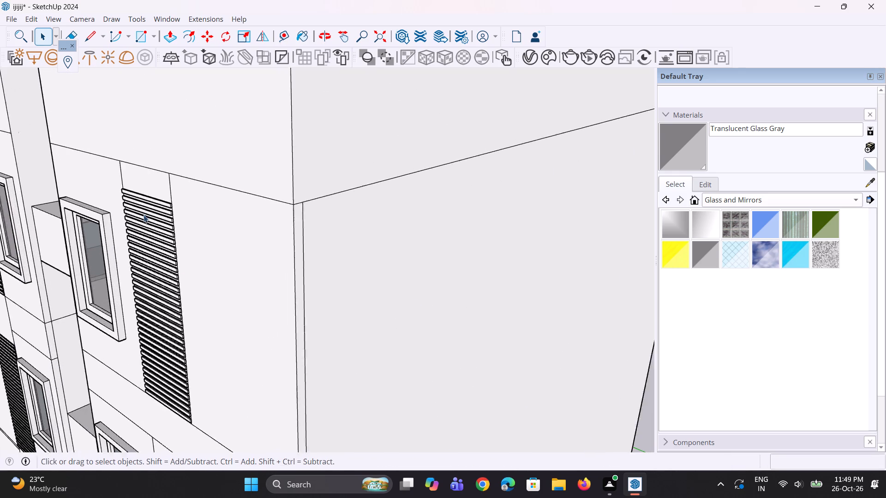
{"action": "scroll", "coordinate": [144, 215], "scroll_direction": "up", "scroll_amount": 1}
{"action": "middle_click_drag", "start_coordinate": [79, 227], "coordinate": [192, 234]}
{"action": "scroll", "coordinate": [300, 219], "scroll_direction": "up", "scroll_amount": 2}
{"action": "middle_click_drag", "start_coordinate": [413, 241], "coordinate": [270, 265]}
{"action": "scroll", "coordinate": [267, 261], "scroll_direction": "up", "scroll_amount": 2}
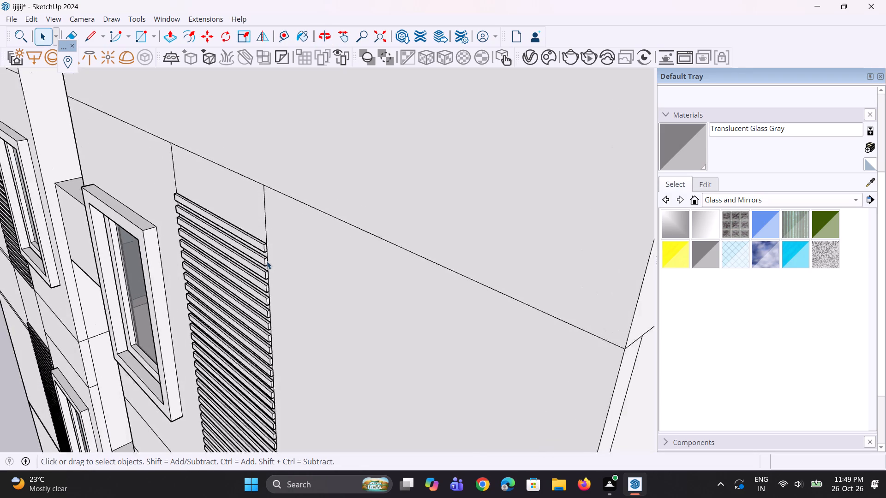
{"action": "scroll", "coordinate": [267, 261], "scroll_direction": "up", "scroll_amount": 2}
{"action": "scroll", "coordinate": [197, 304], "scroll_direction": "down", "scroll_amount": 5}
{"action": "middle_click_drag", "start_coordinate": [143, 312], "coordinate": [265, 296]}
{"action": "scroll", "coordinate": [246, 298], "scroll_direction": "down", "scroll_amount": 13}
{"action": "middle_click_drag", "start_coordinate": [248, 285], "coordinate": [290, 278]}
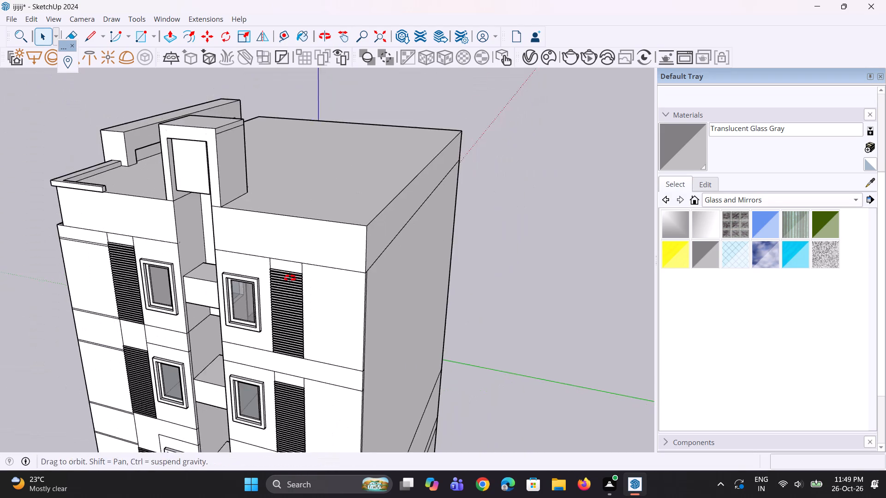
{"action": "middle_click_drag", "start_coordinate": [290, 278], "coordinate": [297, 274]}
{"action": "scroll", "coordinate": [296, 275], "scroll_direction": "up", "scroll_amount": 10}
{"action": "scroll", "coordinate": [263, 261], "scroll_direction": "down", "scroll_amount": 11}
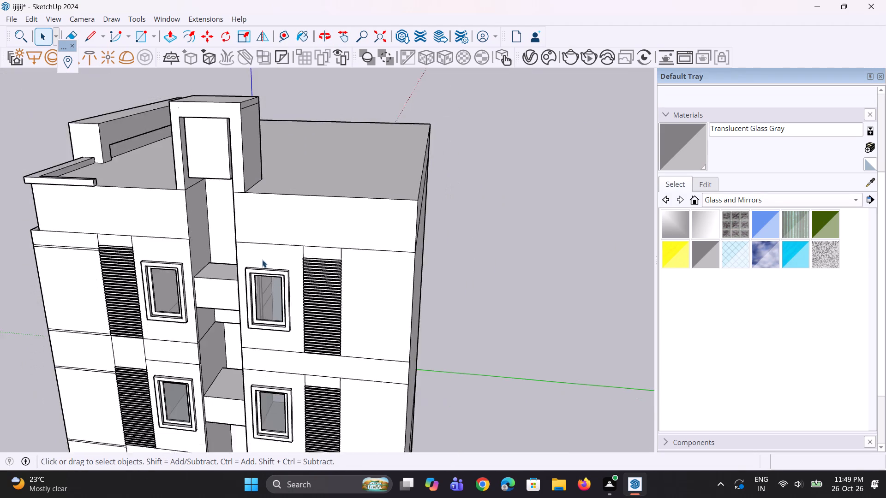
{"action": "scroll", "coordinate": [262, 260], "scroll_direction": "down", "scroll_amount": 6}
{"action": "left_click", "coordinate": [520, 293]}
{"action": "middle_click_drag", "start_coordinate": [311, 321], "coordinate": [322, 272]}
{"action": "scroll", "coordinate": [256, 276], "scroll_direction": "up", "scroll_amount": 6}
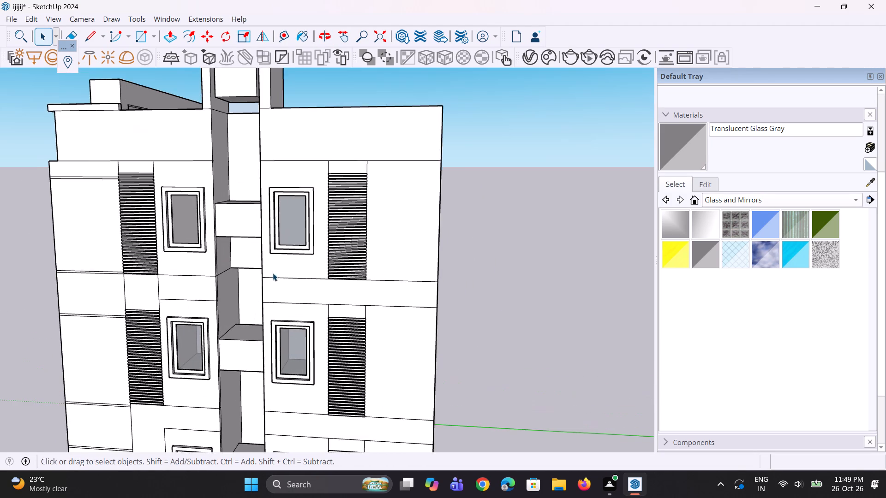
{"action": "scroll", "coordinate": [300, 282], "scroll_direction": "up", "scroll_amount": 1}
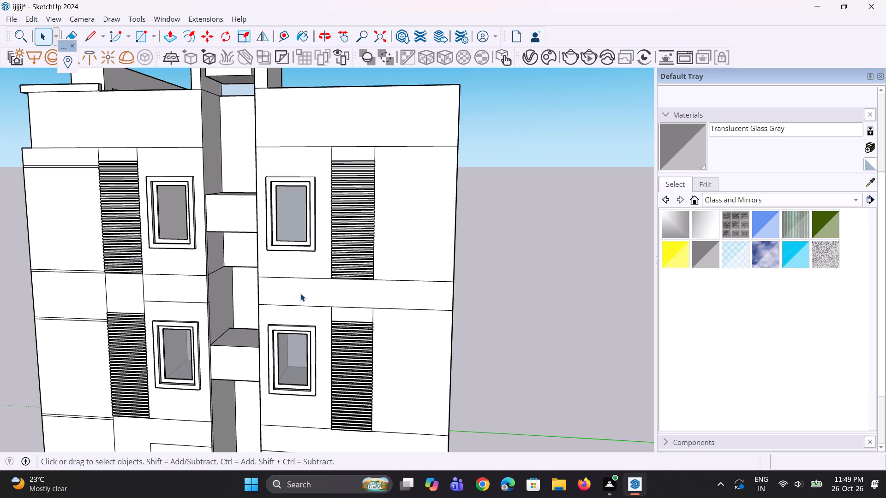